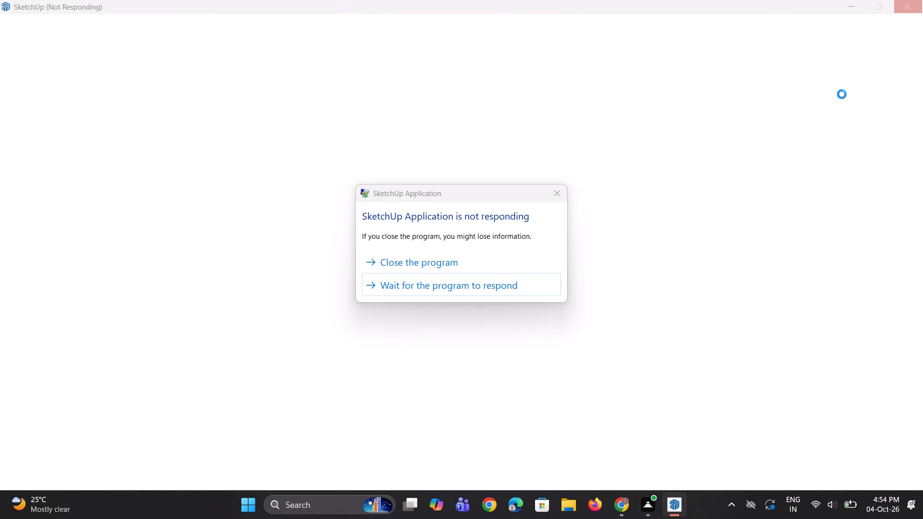
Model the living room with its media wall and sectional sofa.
Close the unresponsive SketchUp program instead of waiting for it to respond.
{"action": "left_click", "coordinate": [449, 261]}
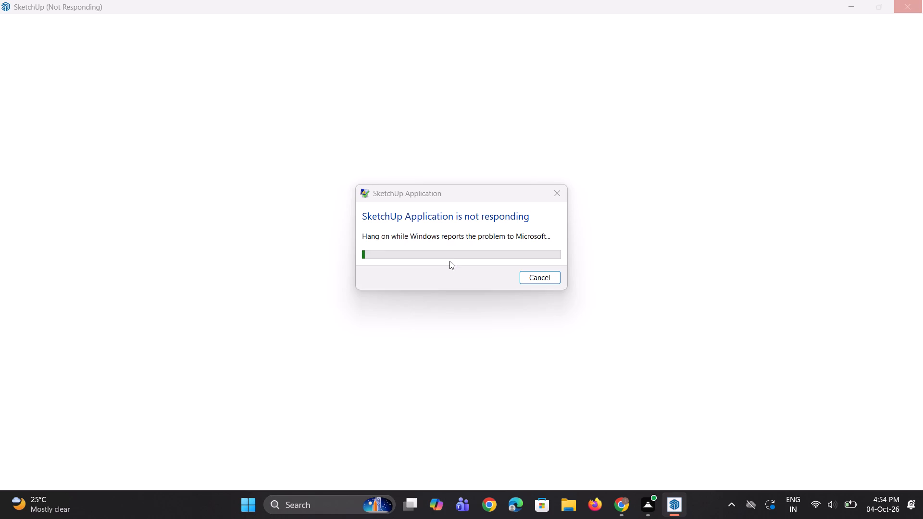
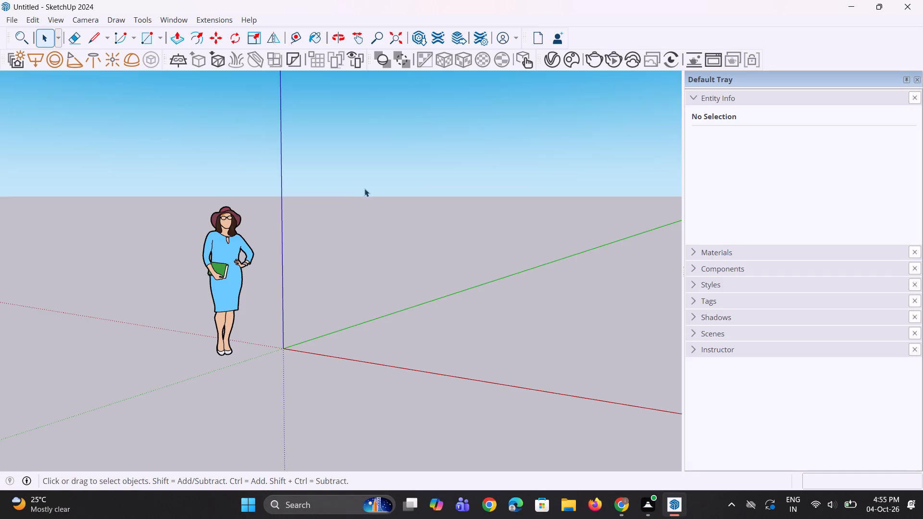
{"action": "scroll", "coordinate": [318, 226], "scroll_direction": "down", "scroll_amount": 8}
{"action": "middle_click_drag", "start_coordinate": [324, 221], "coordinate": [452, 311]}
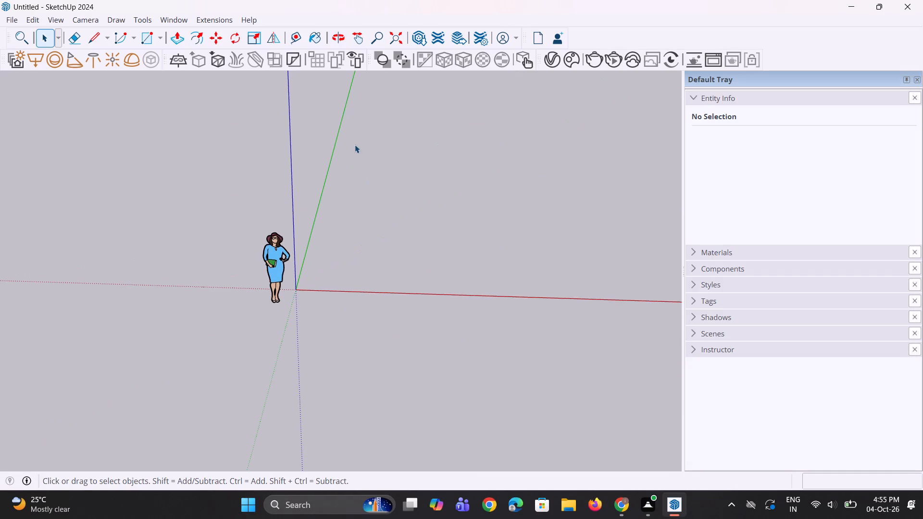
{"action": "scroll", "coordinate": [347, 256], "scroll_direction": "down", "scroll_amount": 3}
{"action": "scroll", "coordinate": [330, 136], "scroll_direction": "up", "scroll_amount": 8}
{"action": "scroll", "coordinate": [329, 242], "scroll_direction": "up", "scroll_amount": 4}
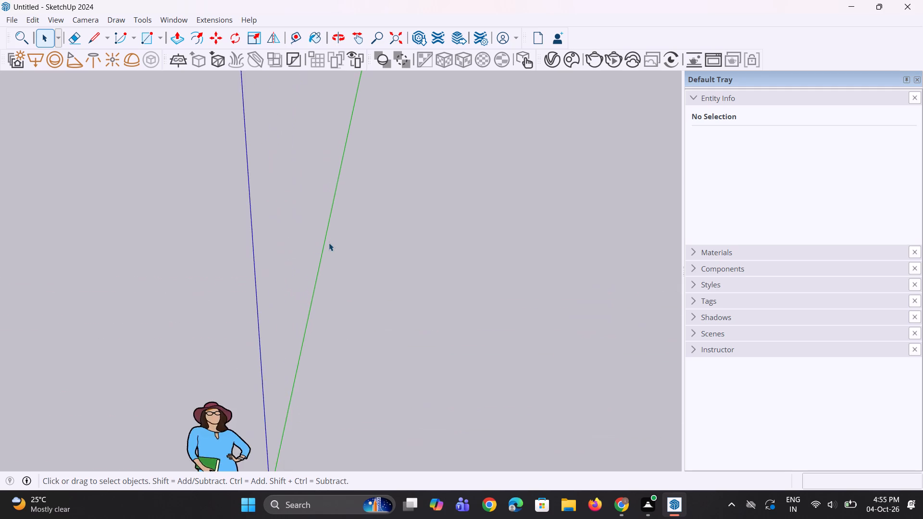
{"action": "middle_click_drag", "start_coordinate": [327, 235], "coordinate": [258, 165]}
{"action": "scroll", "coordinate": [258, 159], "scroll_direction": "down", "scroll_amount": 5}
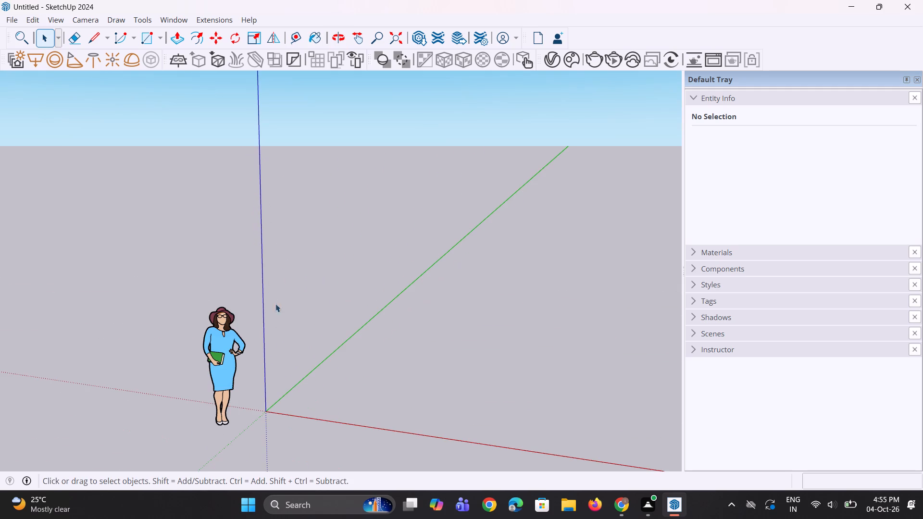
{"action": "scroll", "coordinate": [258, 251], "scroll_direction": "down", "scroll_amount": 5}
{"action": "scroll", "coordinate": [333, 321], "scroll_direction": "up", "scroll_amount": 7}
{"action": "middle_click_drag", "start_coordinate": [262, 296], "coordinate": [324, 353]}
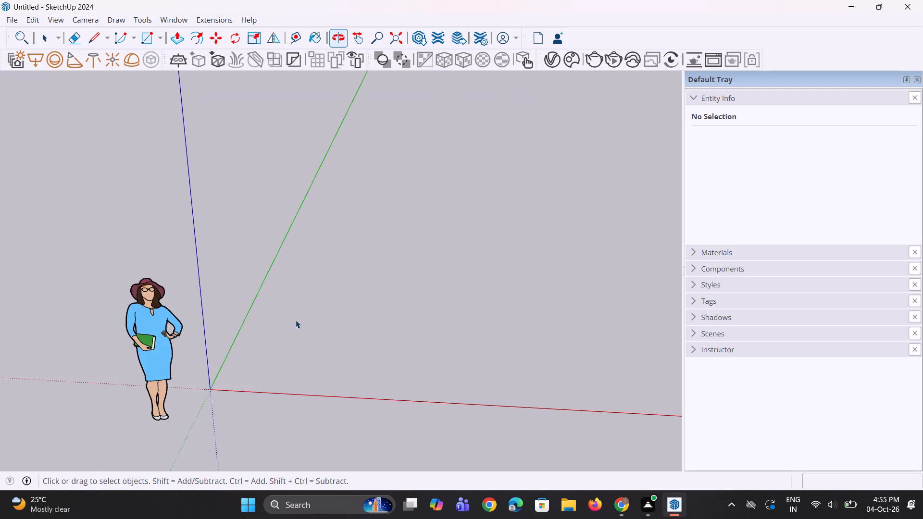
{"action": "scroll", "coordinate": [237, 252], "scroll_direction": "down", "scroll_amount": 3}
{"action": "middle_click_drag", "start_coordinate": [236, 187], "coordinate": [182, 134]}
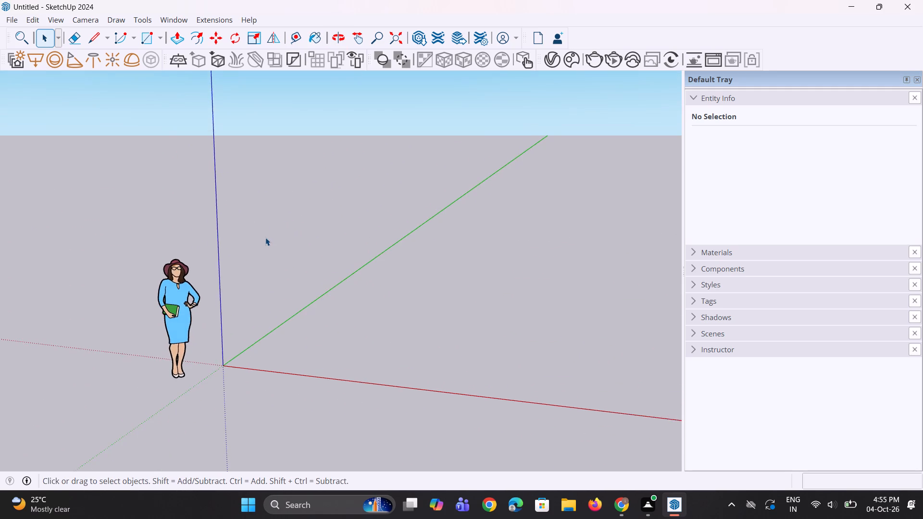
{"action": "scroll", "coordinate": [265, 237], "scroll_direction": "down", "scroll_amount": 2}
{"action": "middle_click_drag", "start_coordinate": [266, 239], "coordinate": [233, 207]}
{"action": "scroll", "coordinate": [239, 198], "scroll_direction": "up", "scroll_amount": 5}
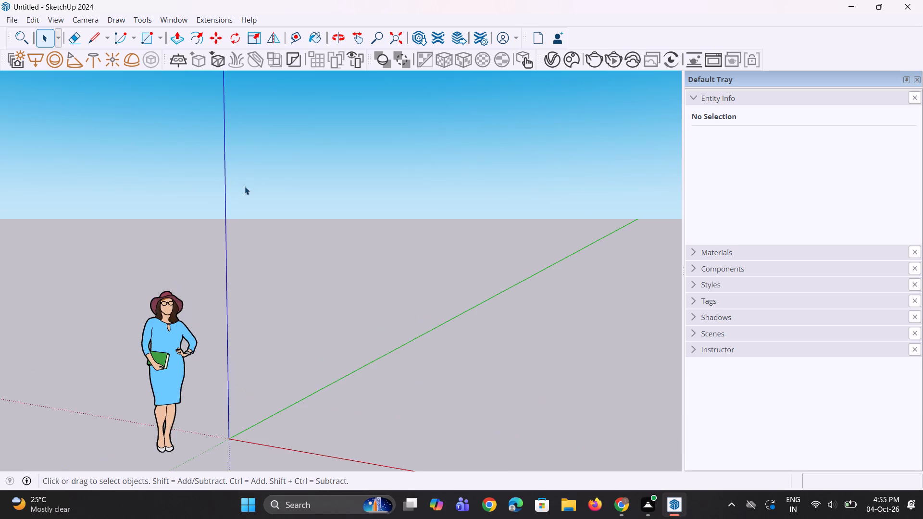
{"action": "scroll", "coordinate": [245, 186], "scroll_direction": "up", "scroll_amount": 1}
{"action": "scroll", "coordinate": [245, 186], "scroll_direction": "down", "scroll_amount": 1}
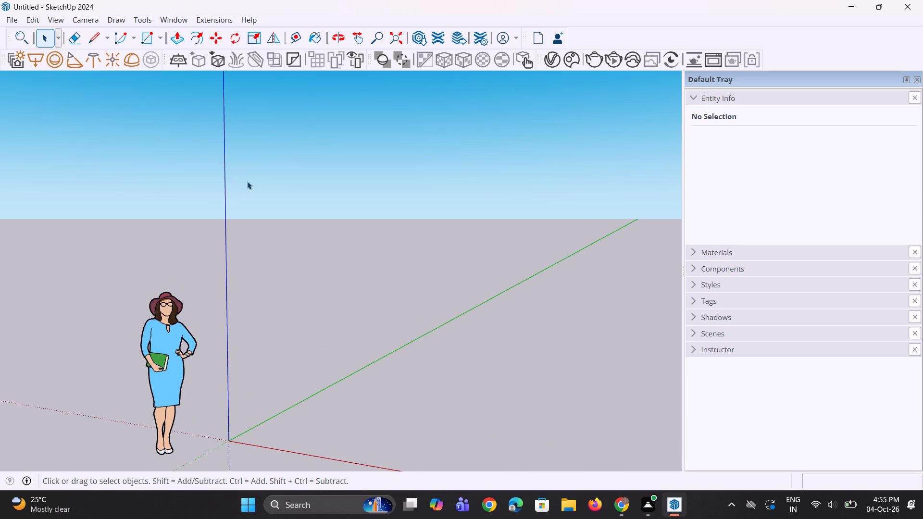
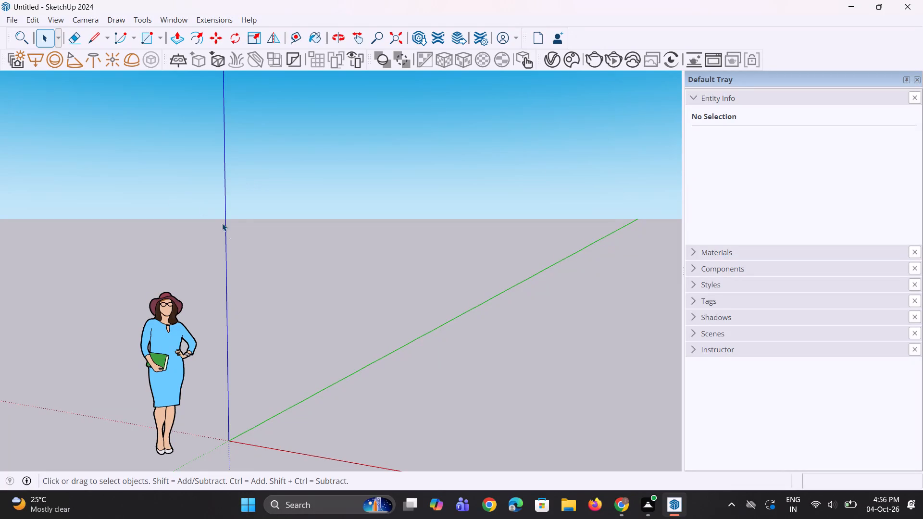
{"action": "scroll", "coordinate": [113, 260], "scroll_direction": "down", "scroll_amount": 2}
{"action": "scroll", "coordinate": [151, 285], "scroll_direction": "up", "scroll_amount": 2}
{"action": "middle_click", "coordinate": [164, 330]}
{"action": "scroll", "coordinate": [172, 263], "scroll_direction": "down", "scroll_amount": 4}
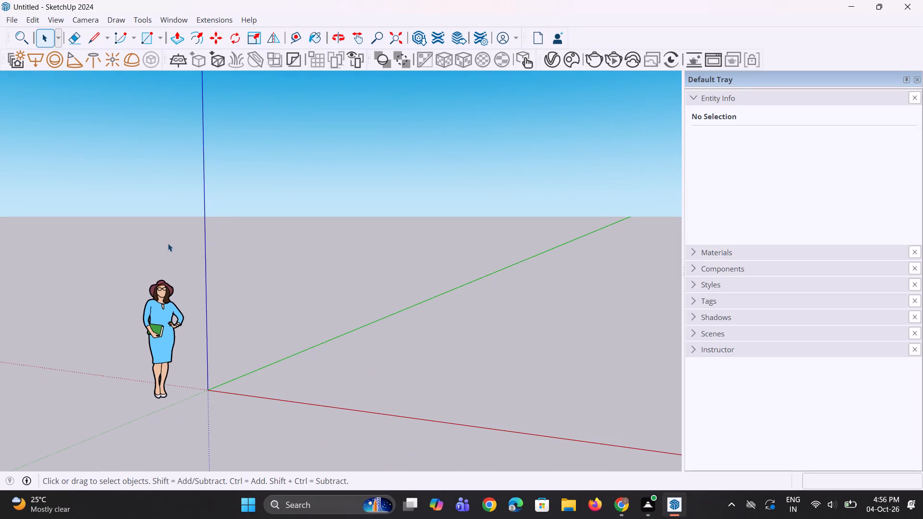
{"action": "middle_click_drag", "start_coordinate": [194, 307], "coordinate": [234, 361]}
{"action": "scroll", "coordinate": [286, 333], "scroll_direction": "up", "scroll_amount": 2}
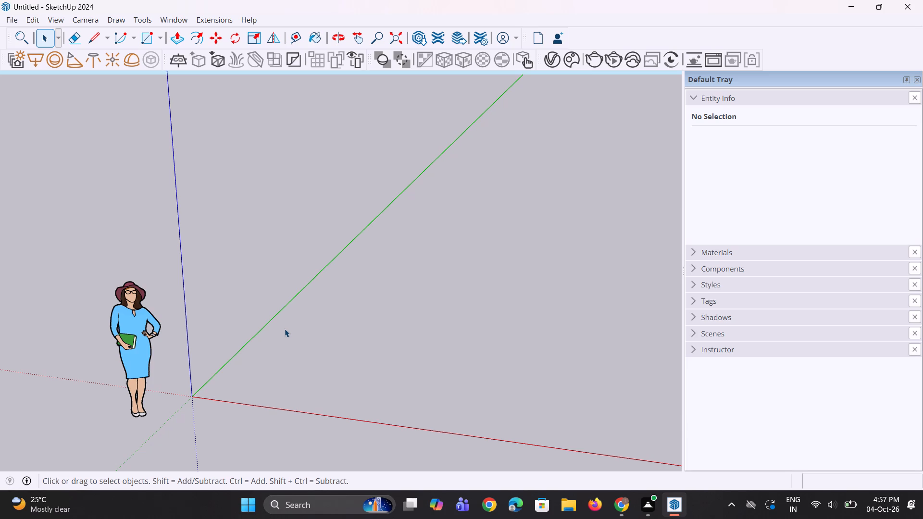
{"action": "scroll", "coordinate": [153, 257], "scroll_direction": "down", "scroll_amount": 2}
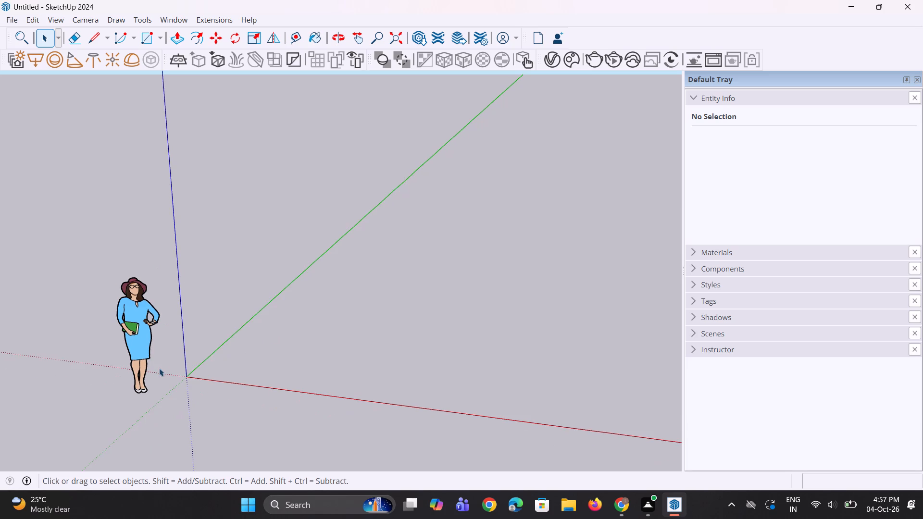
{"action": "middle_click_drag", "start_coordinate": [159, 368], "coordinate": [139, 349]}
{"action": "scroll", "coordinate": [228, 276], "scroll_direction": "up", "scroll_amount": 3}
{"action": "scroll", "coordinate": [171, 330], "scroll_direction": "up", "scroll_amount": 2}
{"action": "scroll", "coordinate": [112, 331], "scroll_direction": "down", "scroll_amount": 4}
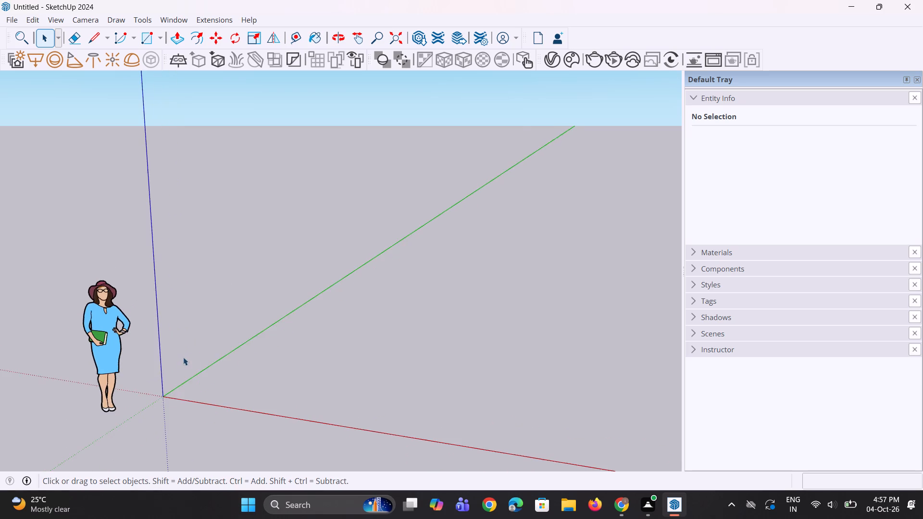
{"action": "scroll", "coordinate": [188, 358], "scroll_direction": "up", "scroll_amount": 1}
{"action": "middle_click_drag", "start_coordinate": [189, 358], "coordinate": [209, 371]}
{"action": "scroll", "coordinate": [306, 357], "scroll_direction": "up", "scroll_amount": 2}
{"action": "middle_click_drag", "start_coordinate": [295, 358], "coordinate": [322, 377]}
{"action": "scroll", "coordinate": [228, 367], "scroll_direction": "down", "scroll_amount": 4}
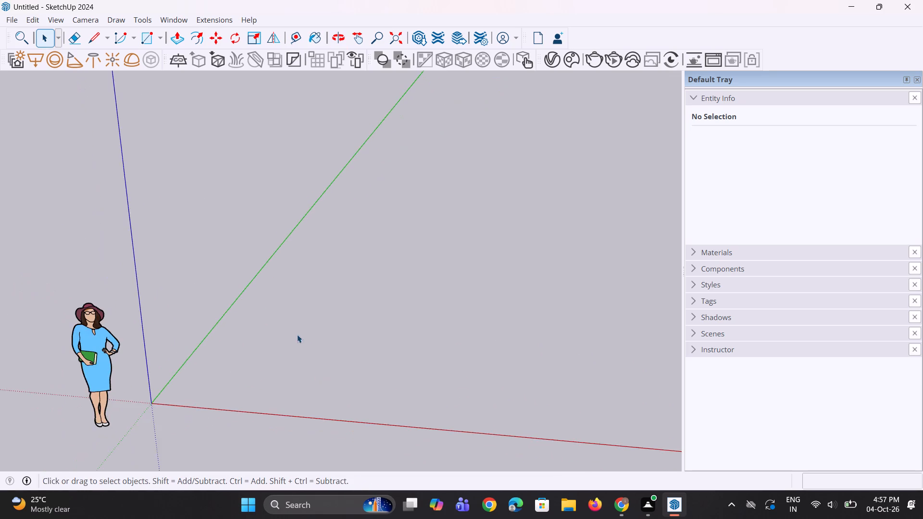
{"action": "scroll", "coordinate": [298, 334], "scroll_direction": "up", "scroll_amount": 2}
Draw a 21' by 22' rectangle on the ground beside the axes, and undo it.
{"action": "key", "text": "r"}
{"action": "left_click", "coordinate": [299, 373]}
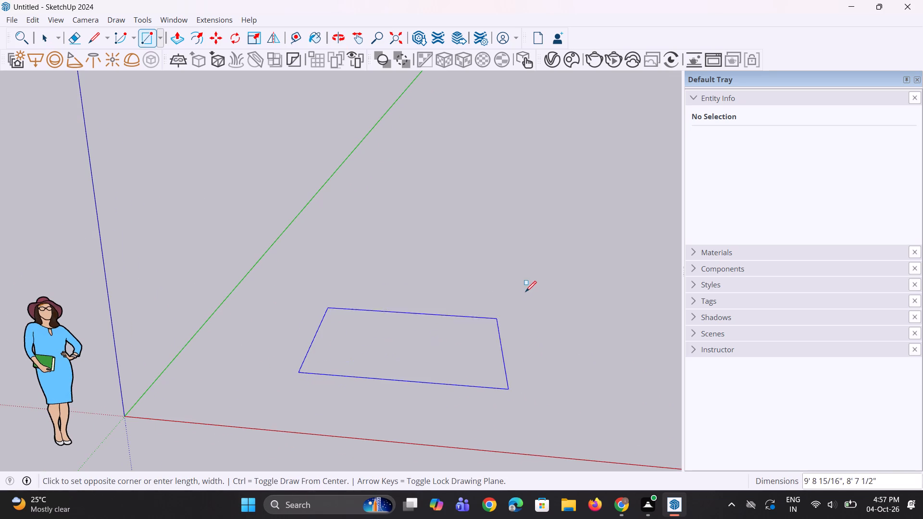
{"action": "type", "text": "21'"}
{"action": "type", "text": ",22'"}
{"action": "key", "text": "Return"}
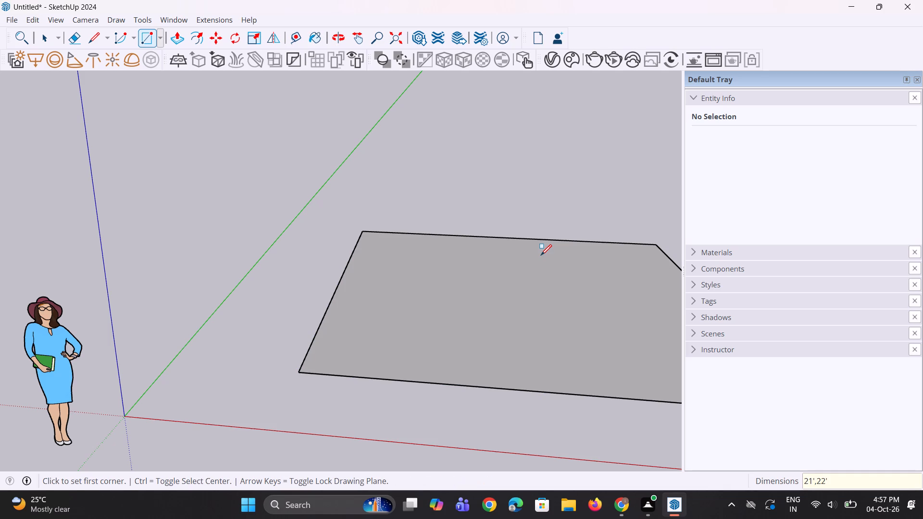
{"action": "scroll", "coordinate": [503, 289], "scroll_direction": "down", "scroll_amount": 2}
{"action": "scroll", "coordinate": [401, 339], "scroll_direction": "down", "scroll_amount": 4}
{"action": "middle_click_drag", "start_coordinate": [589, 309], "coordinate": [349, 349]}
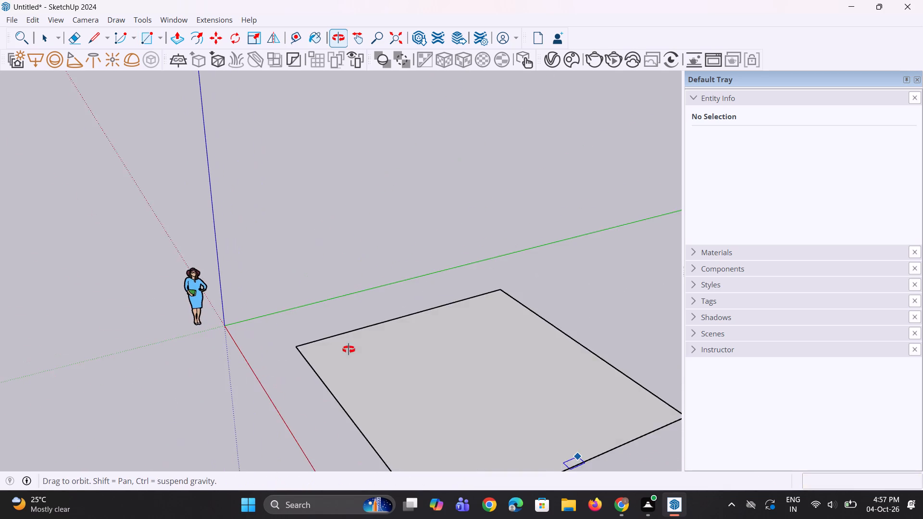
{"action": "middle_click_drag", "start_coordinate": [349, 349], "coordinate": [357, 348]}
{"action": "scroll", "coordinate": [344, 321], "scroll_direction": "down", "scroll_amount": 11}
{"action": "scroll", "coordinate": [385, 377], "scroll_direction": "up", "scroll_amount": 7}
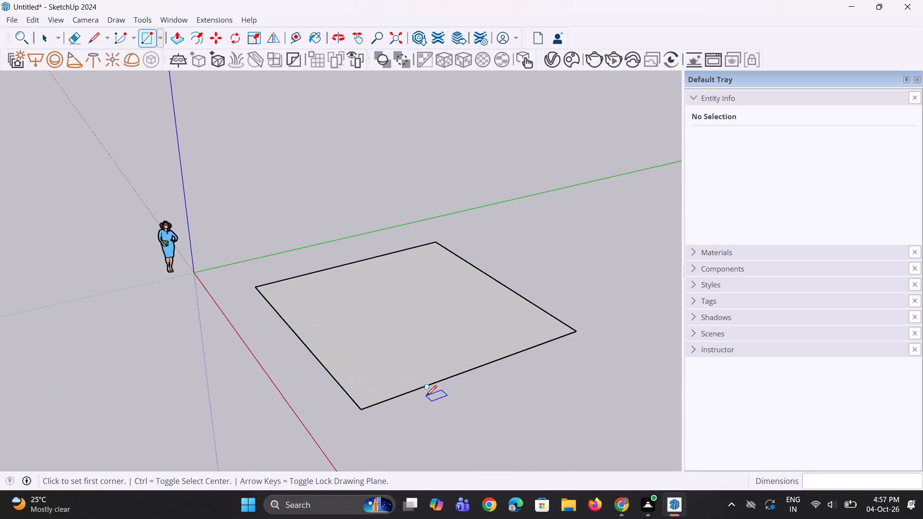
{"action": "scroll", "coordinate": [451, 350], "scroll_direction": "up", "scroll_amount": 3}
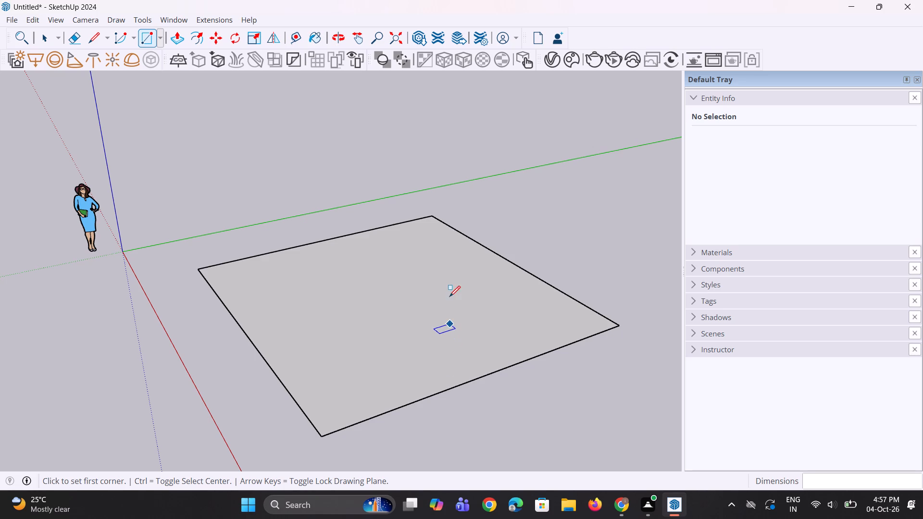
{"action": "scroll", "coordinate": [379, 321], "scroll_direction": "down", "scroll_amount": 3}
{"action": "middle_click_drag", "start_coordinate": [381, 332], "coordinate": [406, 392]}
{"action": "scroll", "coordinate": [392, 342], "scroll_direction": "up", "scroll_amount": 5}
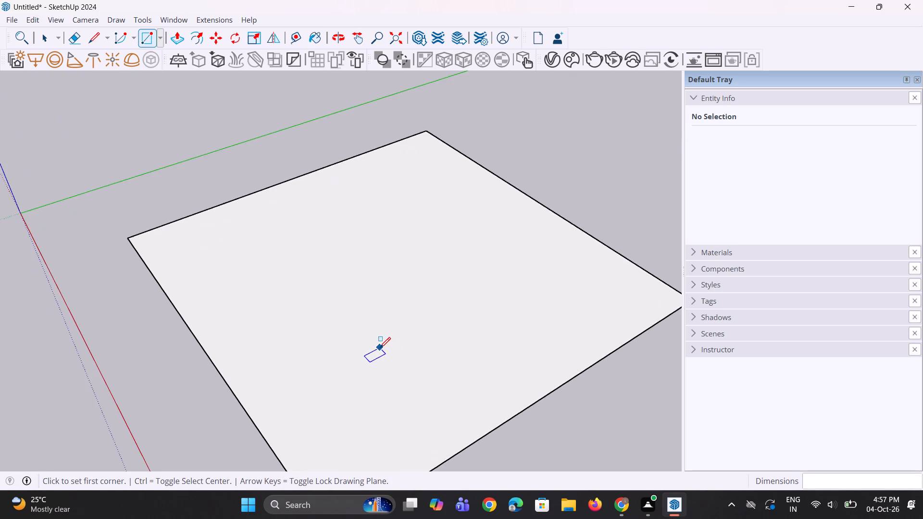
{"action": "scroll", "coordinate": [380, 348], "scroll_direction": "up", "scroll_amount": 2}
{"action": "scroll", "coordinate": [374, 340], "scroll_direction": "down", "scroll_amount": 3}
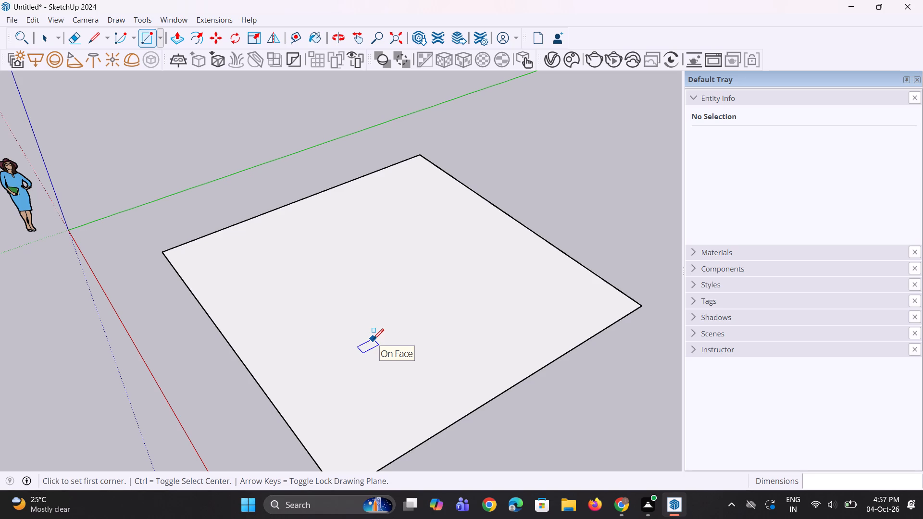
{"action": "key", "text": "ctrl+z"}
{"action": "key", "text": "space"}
Draw a 17' by 16' rectangle on the ground plane between the red and green axes.
{"action": "key", "text": "r"}
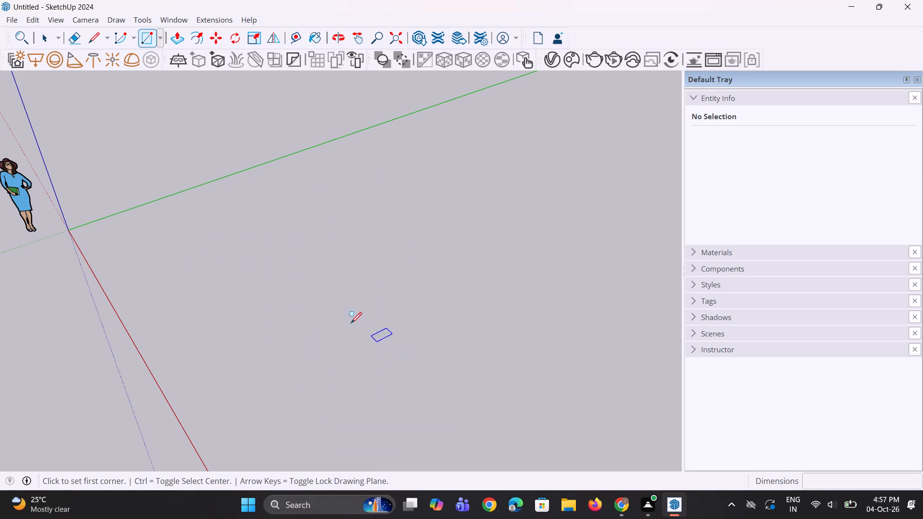
{"action": "left_click", "coordinate": [234, 249]}
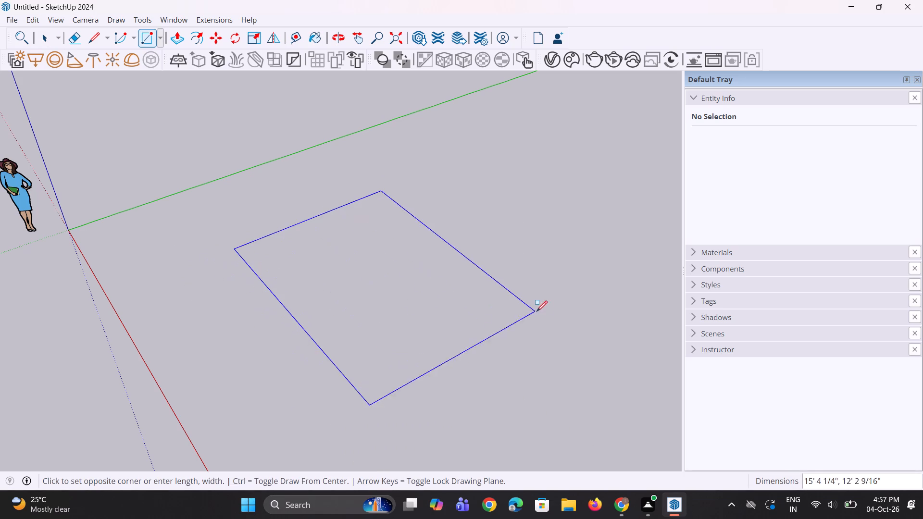
{"action": "type", "text": "17"}
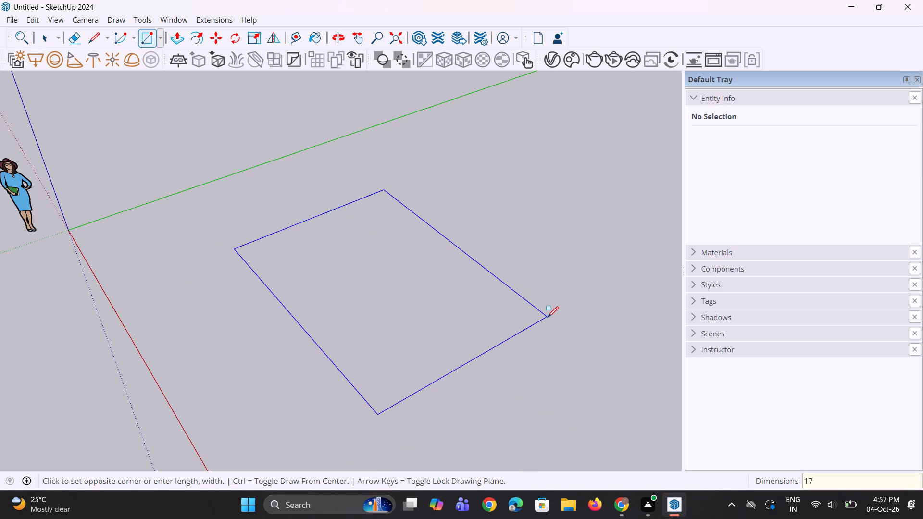
{"action": "key", "text": "apostrophe"}
{"action": "type", "text": ",16"}
{"action": "key", "text": "apostrophe"}
{"action": "key", "text": "Return"}
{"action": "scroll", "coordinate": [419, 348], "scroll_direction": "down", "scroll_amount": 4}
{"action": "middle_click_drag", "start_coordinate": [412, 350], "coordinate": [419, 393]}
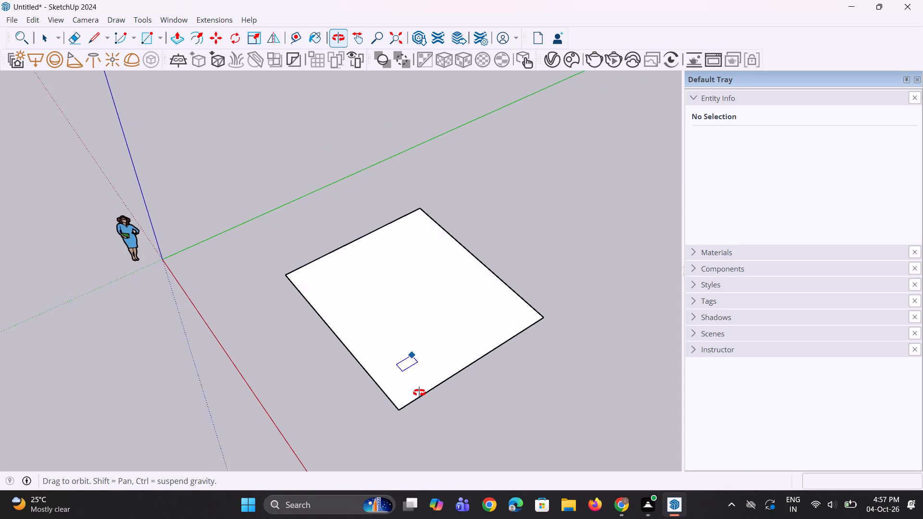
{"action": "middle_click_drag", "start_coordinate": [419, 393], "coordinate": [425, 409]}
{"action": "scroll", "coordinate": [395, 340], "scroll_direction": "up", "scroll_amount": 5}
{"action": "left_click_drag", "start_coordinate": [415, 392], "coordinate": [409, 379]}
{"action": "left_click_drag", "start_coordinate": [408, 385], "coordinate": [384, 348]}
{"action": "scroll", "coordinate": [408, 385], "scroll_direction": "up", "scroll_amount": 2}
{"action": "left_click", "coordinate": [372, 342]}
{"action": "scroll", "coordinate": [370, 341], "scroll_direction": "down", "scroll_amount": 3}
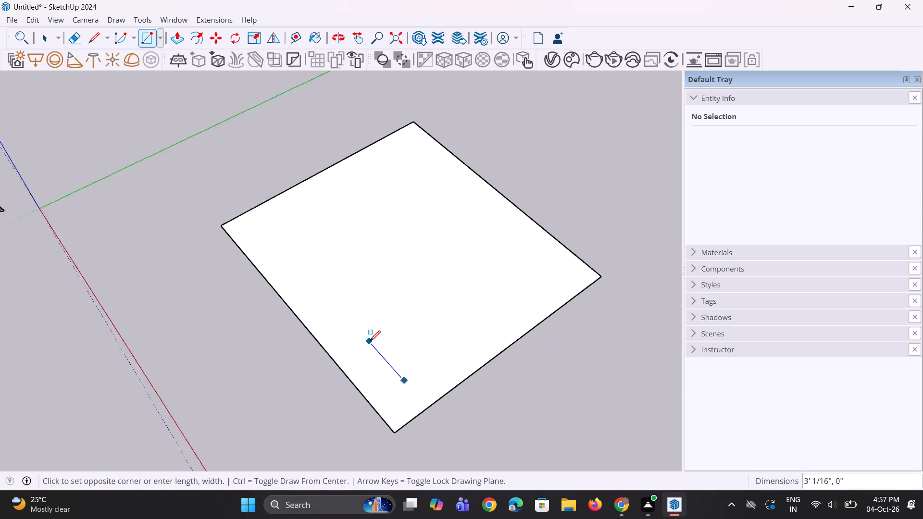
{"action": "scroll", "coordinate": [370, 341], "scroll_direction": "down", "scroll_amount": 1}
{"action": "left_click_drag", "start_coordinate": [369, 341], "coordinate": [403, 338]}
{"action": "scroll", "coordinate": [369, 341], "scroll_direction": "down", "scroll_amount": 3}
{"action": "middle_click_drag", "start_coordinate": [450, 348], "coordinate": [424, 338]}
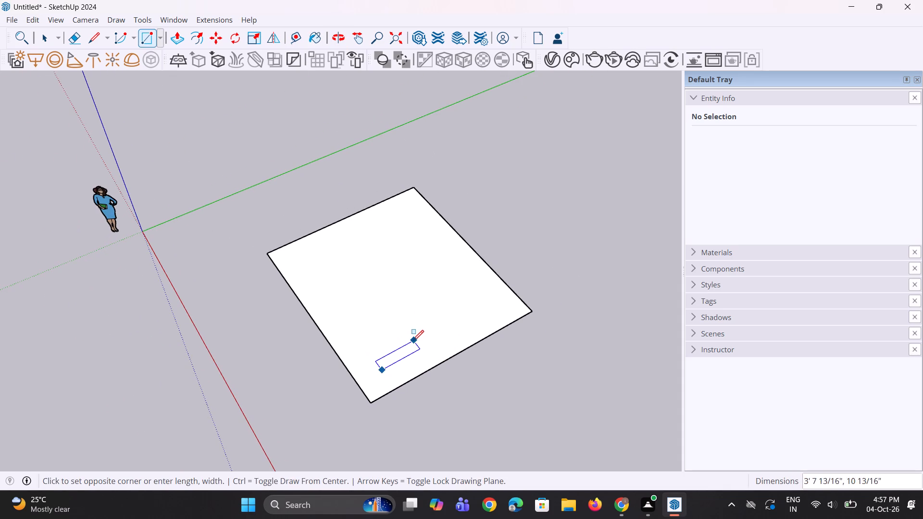
Offset the rectangle's outline inward by 9".
{"action": "key", "text": "f"}
{"action": "left_click", "coordinate": [378, 342]}
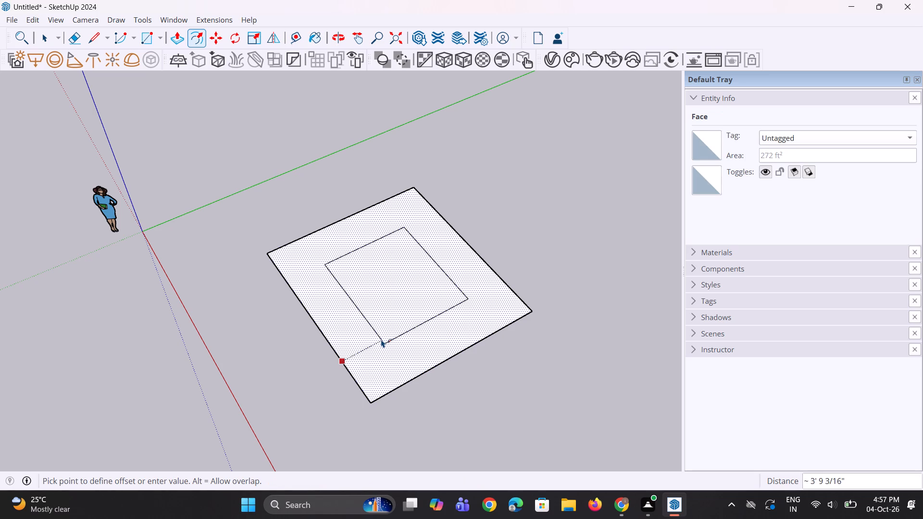
{"action": "key", "text": "9"}
{"action": "key", "text": "shift+quotedbl"}
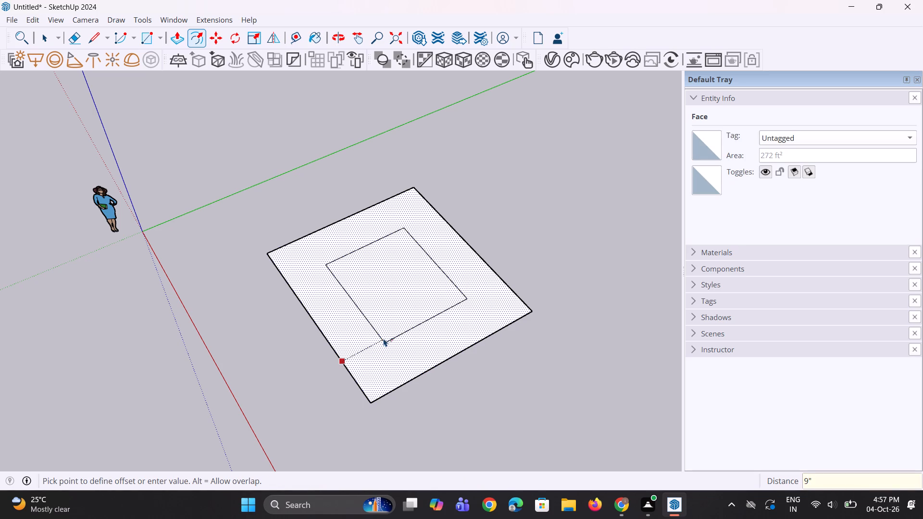
{"action": "key", "text": "Return"}
Move the inner offset edge nearest the red axis 9" outward onto the rectangle's outer edge.
{"action": "scroll", "coordinate": [373, 368], "scroll_direction": "up", "scroll_amount": 2}
{"action": "key", "text": "space"}
{"action": "key", "text": "space"}
{"action": "left_click", "coordinate": [364, 380]}
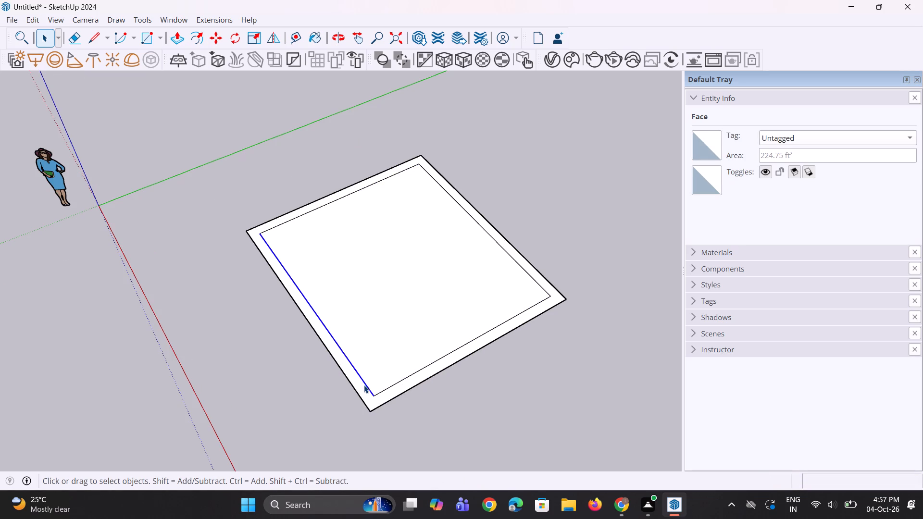
{"action": "scroll", "coordinate": [369, 391], "scroll_direction": "up", "scroll_amount": 7}
{"action": "key", "text": "m"}
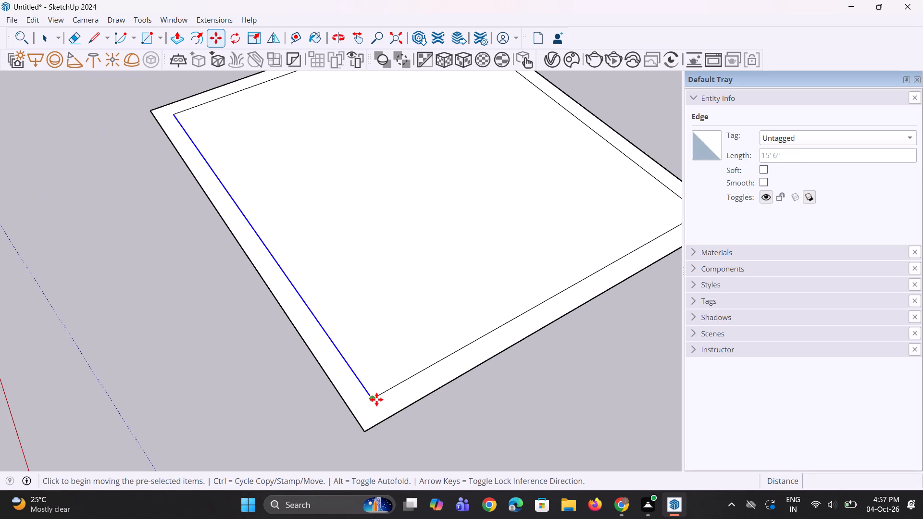
{"action": "left_click", "coordinate": [376, 399]}
{"action": "left_click", "coordinate": [358, 413]}
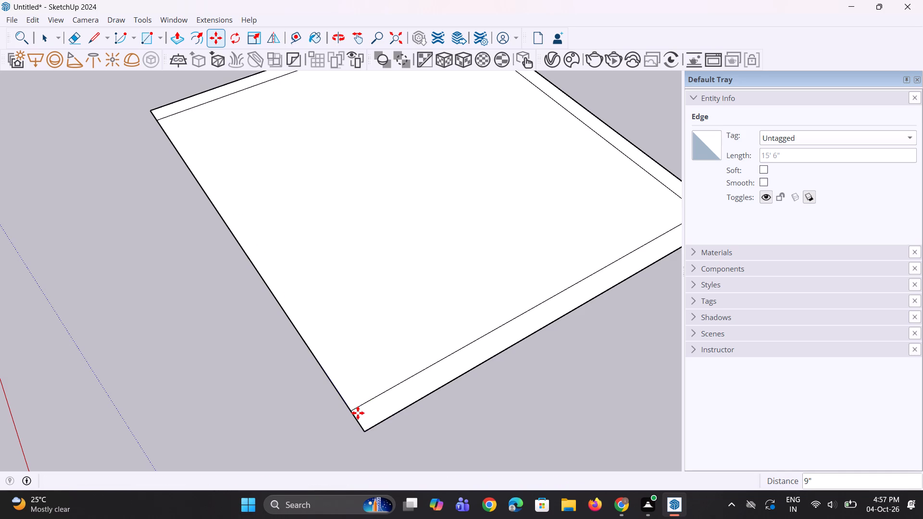
{"action": "scroll", "coordinate": [355, 410], "scroll_direction": "down", "scroll_amount": 6}
{"action": "key", "text": "space"}
Erase the long edge on the side nearest the red axis to leave a U-shaped wall outline.
{"action": "key", "text": "e"}
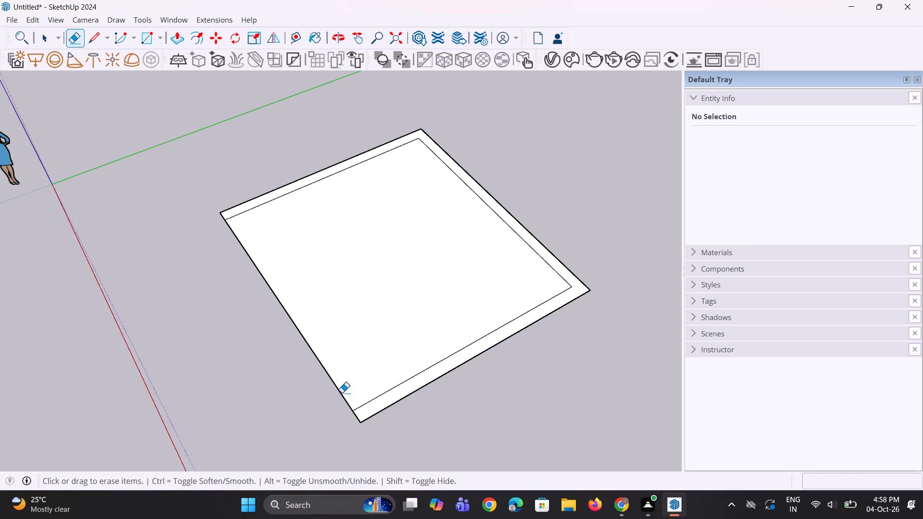
{"action": "left_click", "coordinate": [341, 393]}
Push/Pull the U-shaped wall outline up to a height of 10'.
{"action": "scroll", "coordinate": [338, 401], "scroll_direction": "down", "scroll_amount": 5}
{"action": "middle_click_drag", "start_coordinate": [344, 401], "coordinate": [418, 383]}
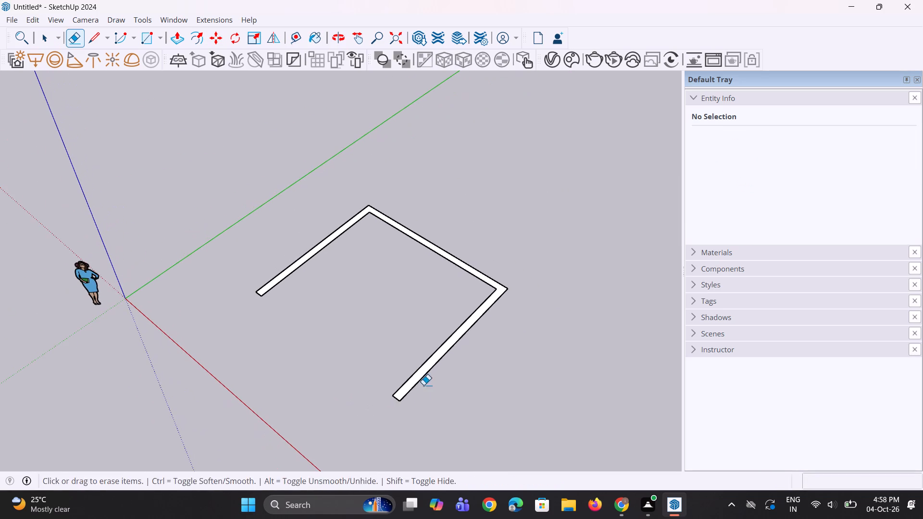
{"action": "key", "text": "p"}
{"action": "left_click", "coordinate": [409, 388]}
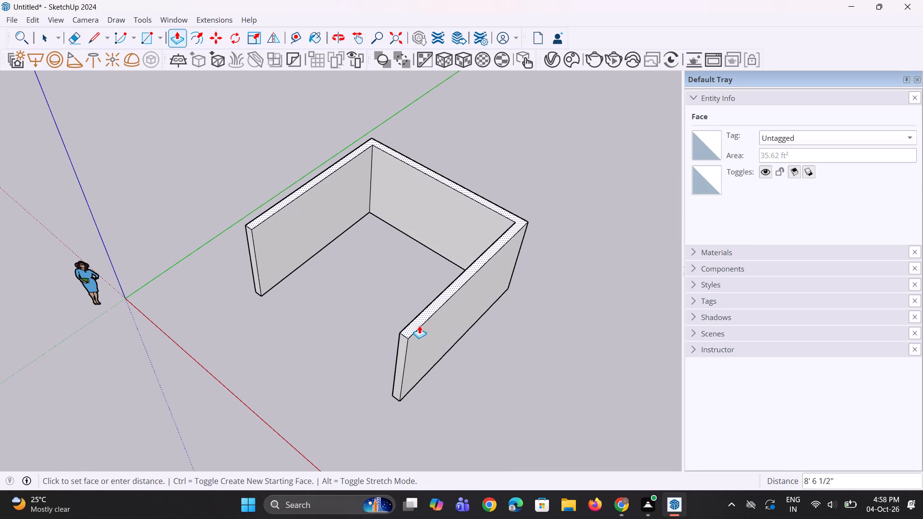
{"action": "key", "text": "1"}
{"action": "key", "text": "0"}
{"action": "key", "text": "apostrophe"}
{"action": "key", "text": "Return"}
Draw a rotated rectangle 6" deep straight down from the full bottom outer edge of the back wall.
{"action": "scroll", "coordinate": [392, 311], "scroll_direction": "down", "scroll_amount": 4}
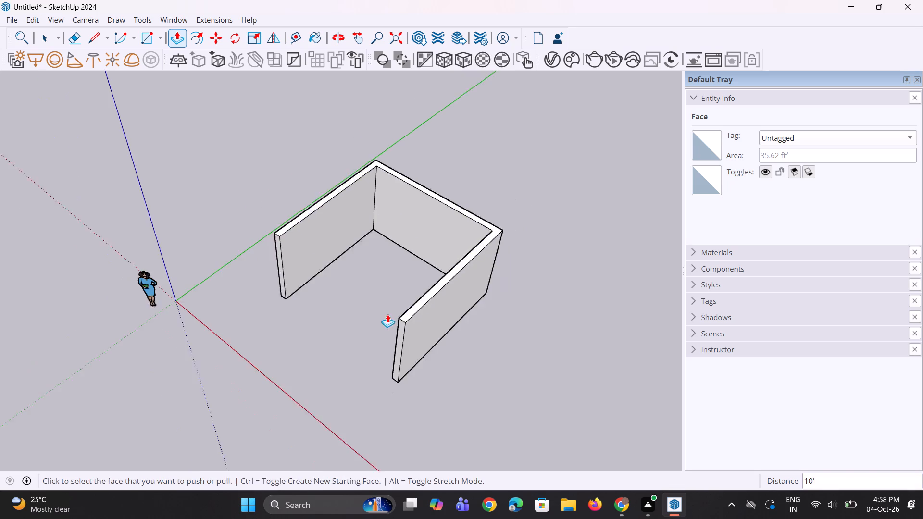
{"action": "middle_click_drag", "start_coordinate": [407, 369], "coordinate": [388, 203]}
{"action": "scroll", "coordinate": [335, 328], "scroll_direction": "up", "scroll_amount": 3}
{"action": "middle_click_drag", "start_coordinate": [336, 377], "coordinate": [432, 213]}
{"action": "scroll", "coordinate": [337, 373], "scroll_direction": "up", "scroll_amount": 1}
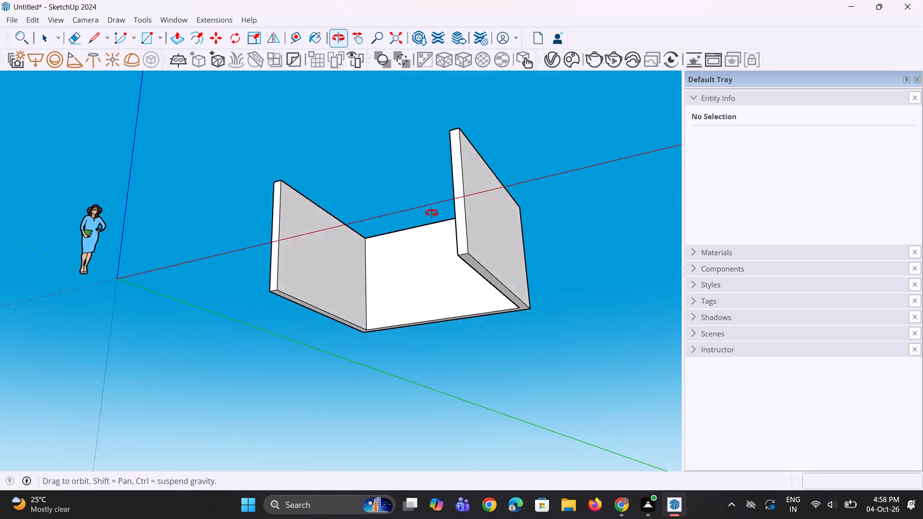
{"action": "middle_click_drag", "start_coordinate": [432, 213], "coordinate": [433, 212]}
{"action": "scroll", "coordinate": [358, 370], "scroll_direction": "up", "scroll_amount": 4}
{"action": "middle_click_drag", "start_coordinate": [309, 352], "coordinate": [382, 292]}
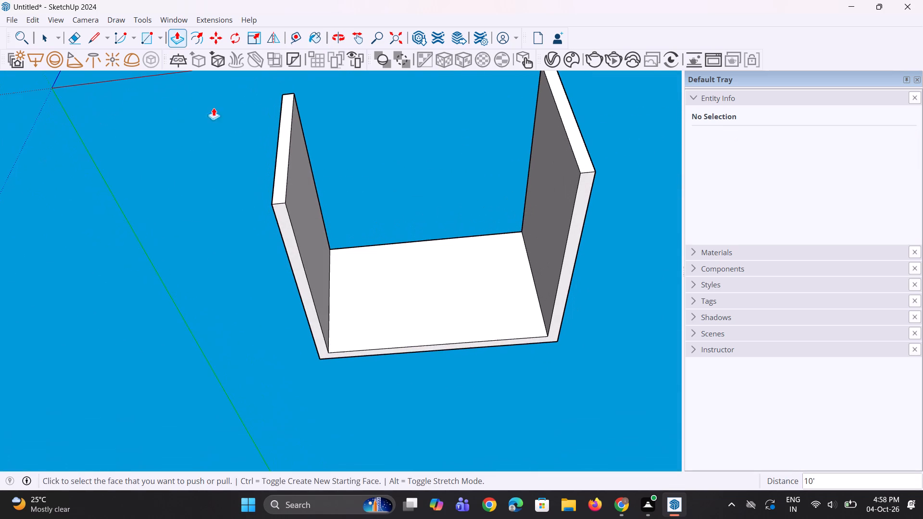
{"action": "left_click", "coordinate": [160, 38]}
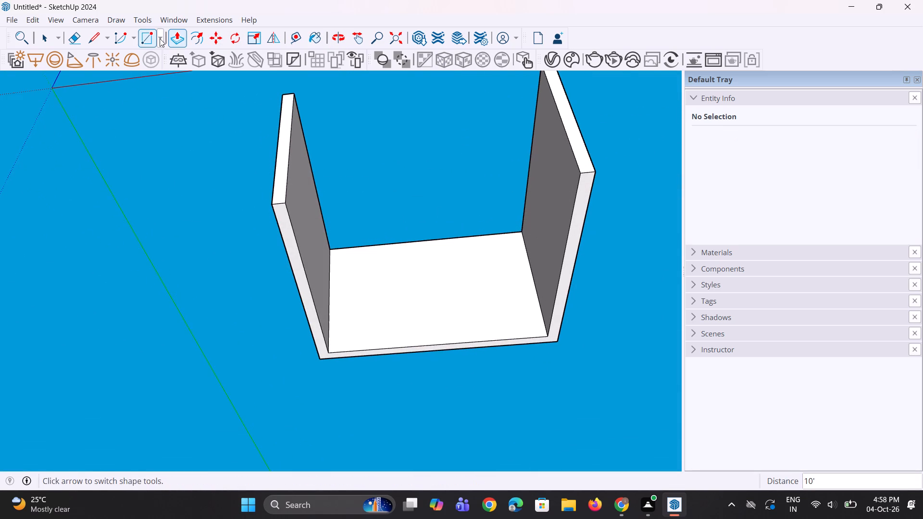
{"action": "left_click", "coordinate": [173, 69]}
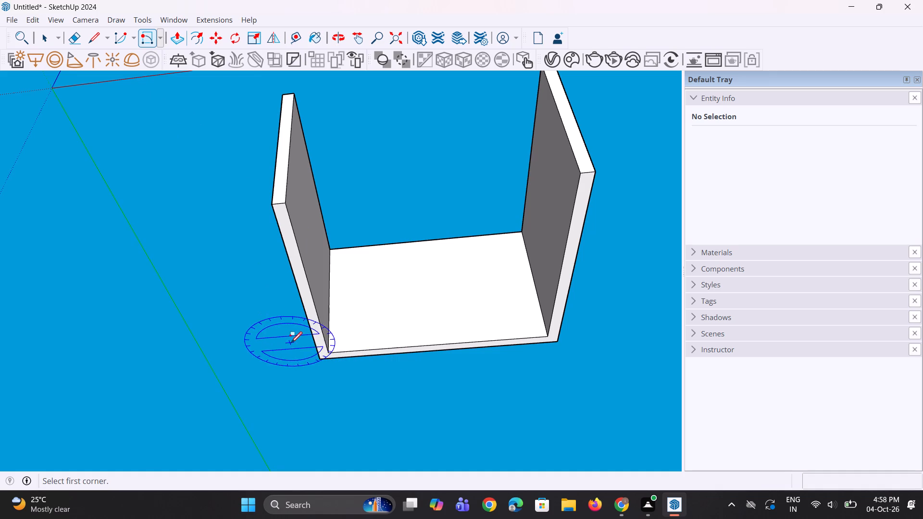
{"action": "left_click", "coordinate": [321, 360]}
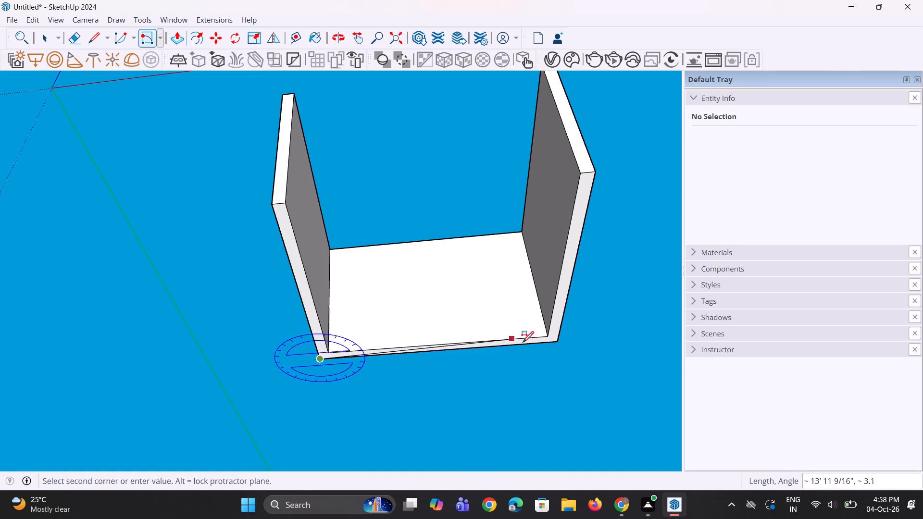
{"action": "left_click", "coordinate": [558, 340]}
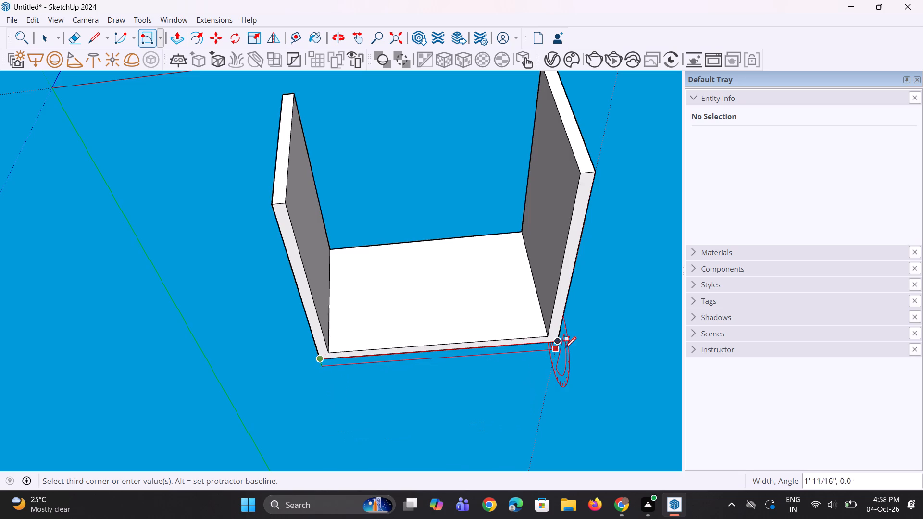
{"action": "middle_click_drag", "start_coordinate": [556, 345], "coordinate": [425, 369]}
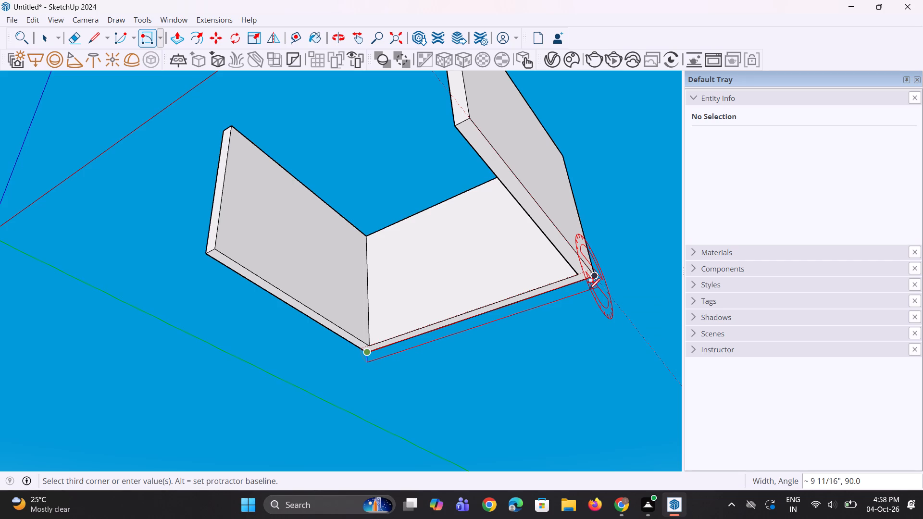
{"action": "key", "text": "6"}
{"action": "key", "text": "shift+quotedbl"}
{"action": "key", "text": "Return"}
Push/Pull the 6" strip 16' beneath the walls to the open front, forming the floor slab.
{"action": "scroll", "coordinate": [475, 314], "scroll_direction": "up", "scroll_amount": 2}
{"action": "key", "text": "space"}
{"action": "key", "text": "p"}
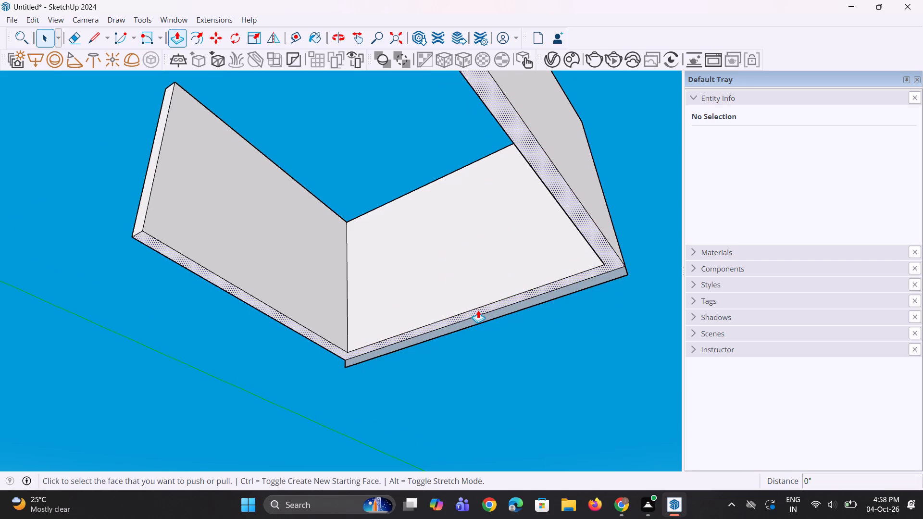
{"action": "left_click", "coordinate": [486, 315]}
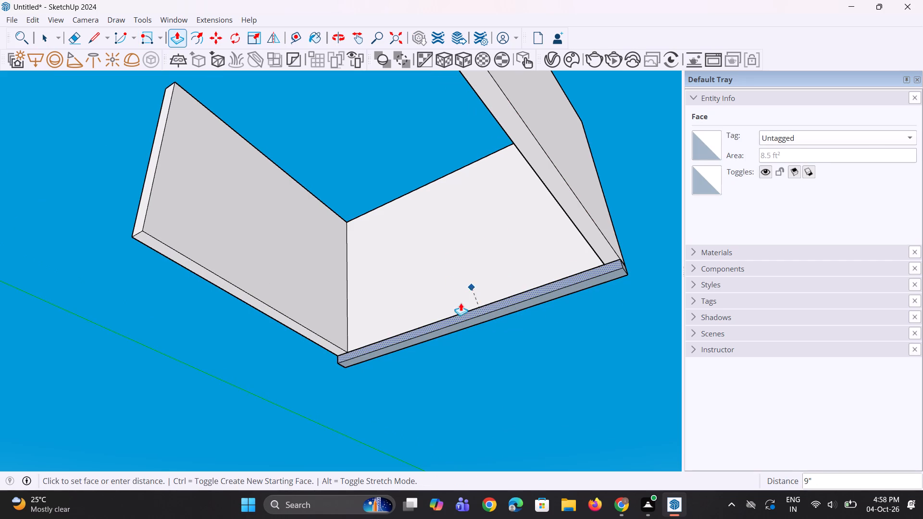
{"action": "scroll", "coordinate": [433, 279], "scroll_direction": "down", "scroll_amount": 4}
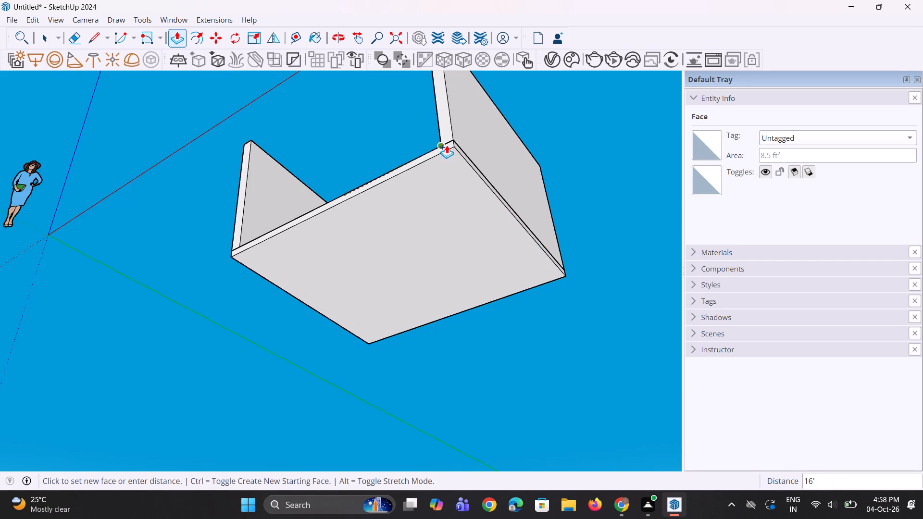
{"action": "left_click", "coordinate": [447, 138]}
Examine the walls and the new floor slab from above the open front of the room.
{"action": "scroll", "coordinate": [372, 289], "scroll_direction": "down", "scroll_amount": 5}
{"action": "middle_click_drag", "start_coordinate": [356, 280], "coordinate": [429, 434]}
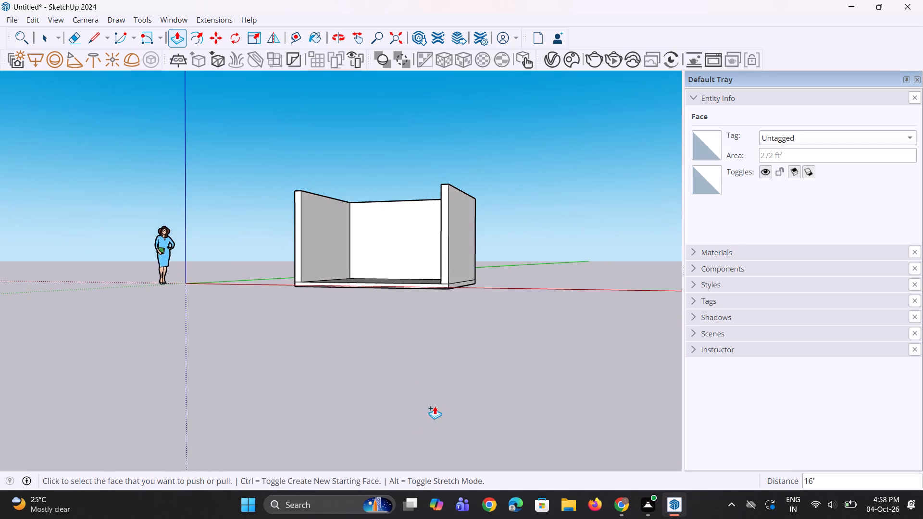
{"action": "scroll", "coordinate": [369, 236], "scroll_direction": "up", "scroll_amount": 2}
{"action": "middle_click_drag", "start_coordinate": [367, 253], "coordinate": [430, 335]}
{"action": "scroll", "coordinate": [471, 292], "scroll_direction": "up", "scroll_amount": 6}
{"action": "middle_click_drag", "start_coordinate": [473, 291], "coordinate": [413, 329]}
{"action": "scroll", "coordinate": [413, 330], "scroll_direction": "down", "scroll_amount": 2}
{"action": "scroll", "coordinate": [410, 305], "scroll_direction": "up", "scroll_amount": 1}
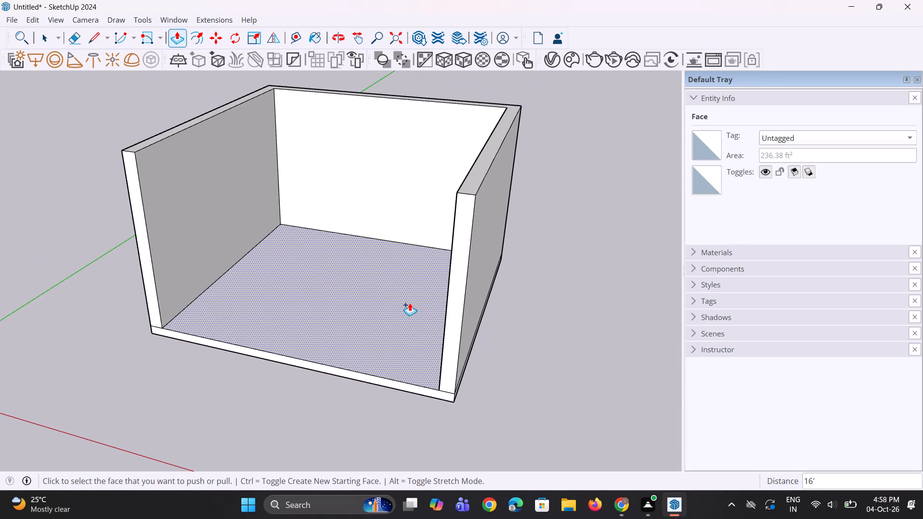
{"action": "scroll", "coordinate": [410, 303], "scroll_direction": "up", "scroll_amount": 4}
{"action": "scroll", "coordinate": [408, 297], "scroll_direction": "down", "scroll_amount": 8}
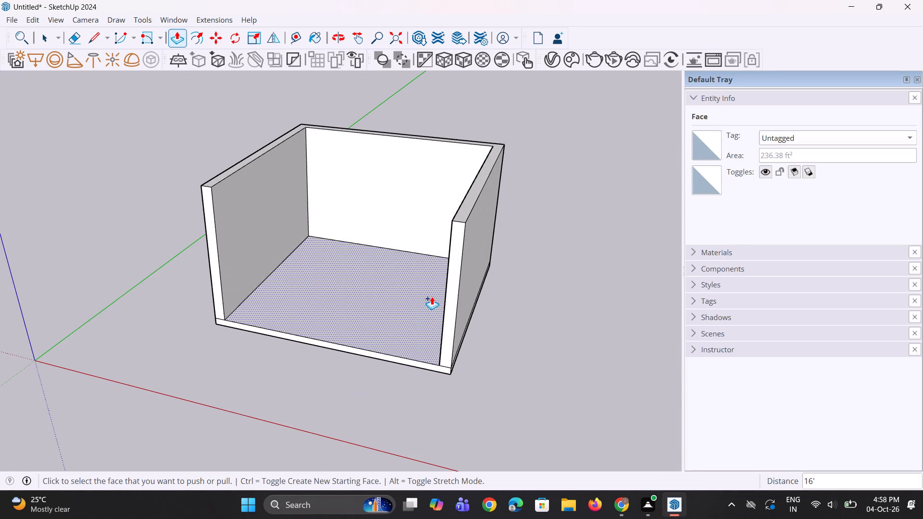
{"action": "middle_click_drag", "start_coordinate": [438, 302], "coordinate": [499, 321]}
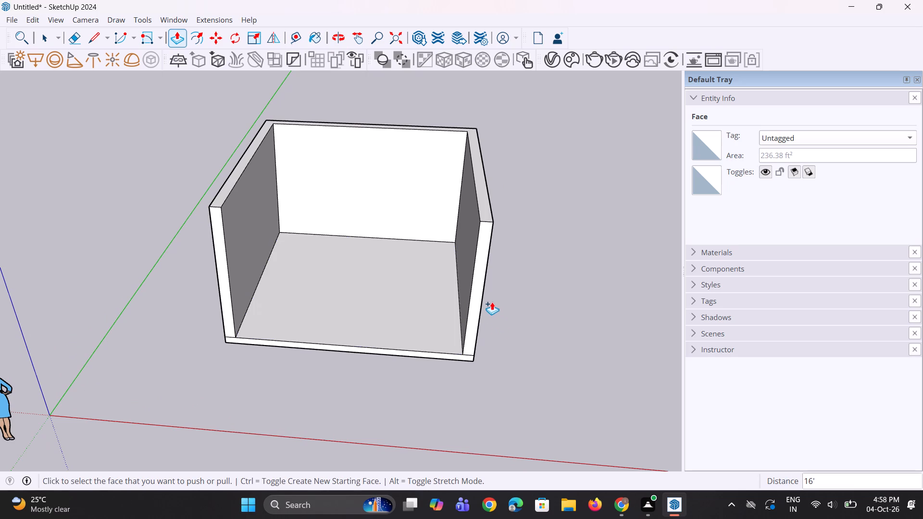
{"action": "middle_click_drag", "start_coordinate": [472, 297], "coordinate": [466, 316]}
{"action": "middle_click_drag", "start_coordinate": [502, 314], "coordinate": [387, 272]}
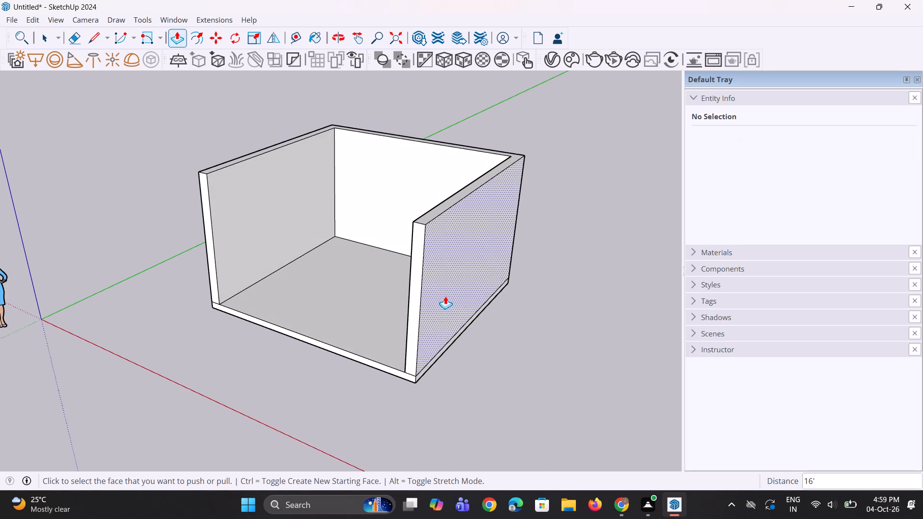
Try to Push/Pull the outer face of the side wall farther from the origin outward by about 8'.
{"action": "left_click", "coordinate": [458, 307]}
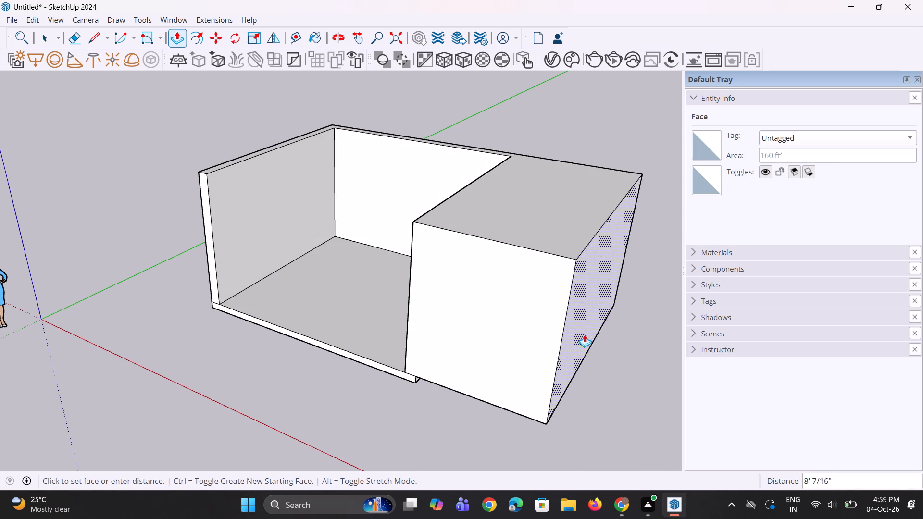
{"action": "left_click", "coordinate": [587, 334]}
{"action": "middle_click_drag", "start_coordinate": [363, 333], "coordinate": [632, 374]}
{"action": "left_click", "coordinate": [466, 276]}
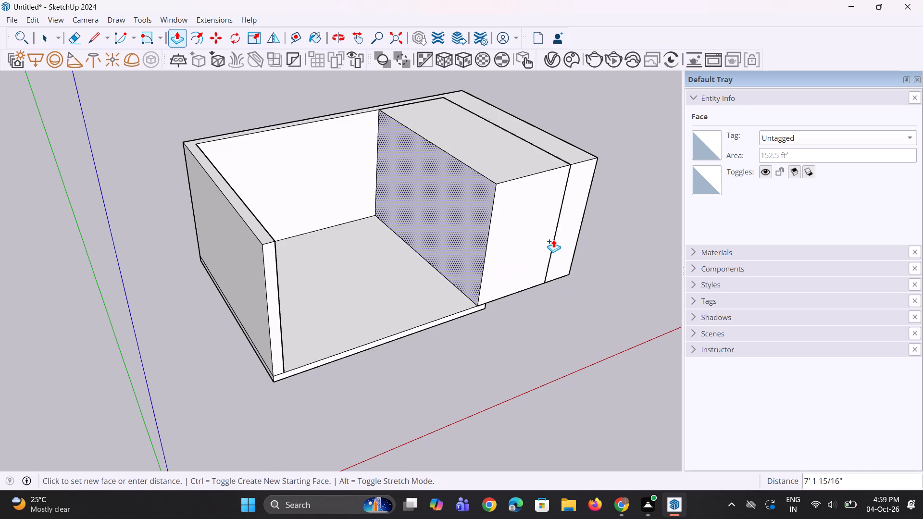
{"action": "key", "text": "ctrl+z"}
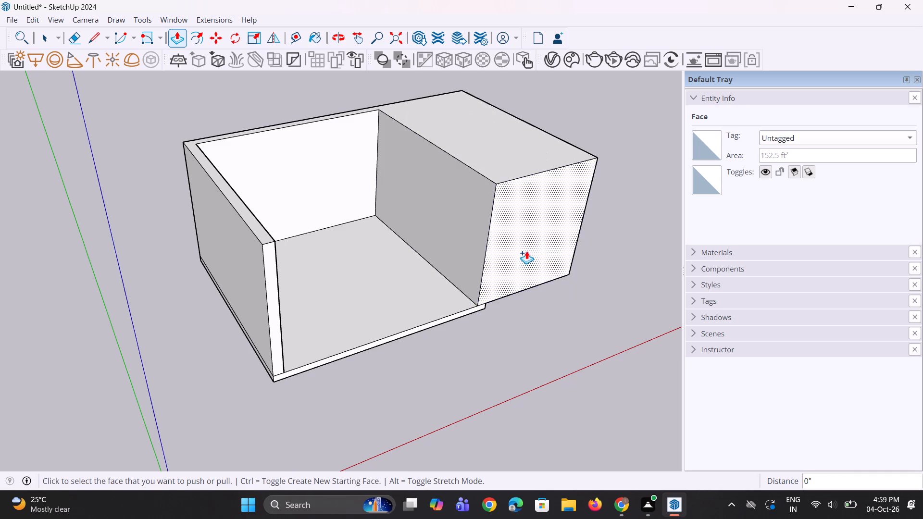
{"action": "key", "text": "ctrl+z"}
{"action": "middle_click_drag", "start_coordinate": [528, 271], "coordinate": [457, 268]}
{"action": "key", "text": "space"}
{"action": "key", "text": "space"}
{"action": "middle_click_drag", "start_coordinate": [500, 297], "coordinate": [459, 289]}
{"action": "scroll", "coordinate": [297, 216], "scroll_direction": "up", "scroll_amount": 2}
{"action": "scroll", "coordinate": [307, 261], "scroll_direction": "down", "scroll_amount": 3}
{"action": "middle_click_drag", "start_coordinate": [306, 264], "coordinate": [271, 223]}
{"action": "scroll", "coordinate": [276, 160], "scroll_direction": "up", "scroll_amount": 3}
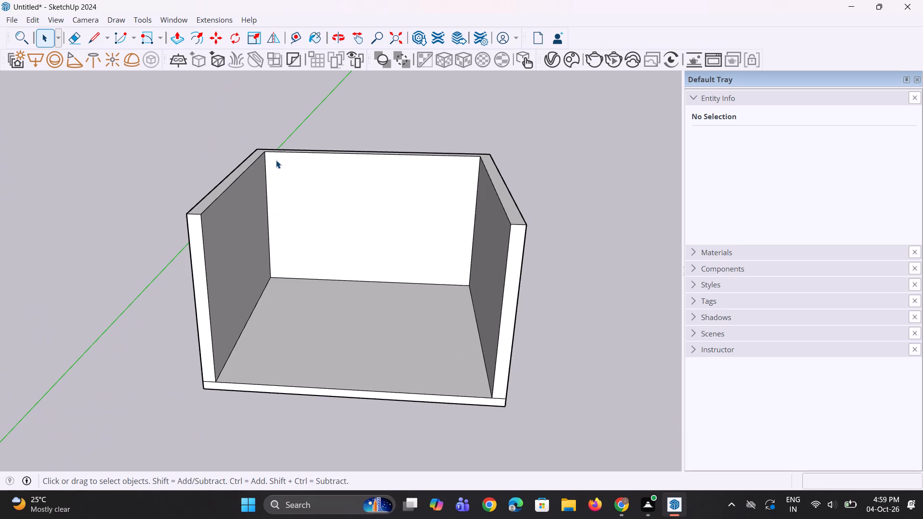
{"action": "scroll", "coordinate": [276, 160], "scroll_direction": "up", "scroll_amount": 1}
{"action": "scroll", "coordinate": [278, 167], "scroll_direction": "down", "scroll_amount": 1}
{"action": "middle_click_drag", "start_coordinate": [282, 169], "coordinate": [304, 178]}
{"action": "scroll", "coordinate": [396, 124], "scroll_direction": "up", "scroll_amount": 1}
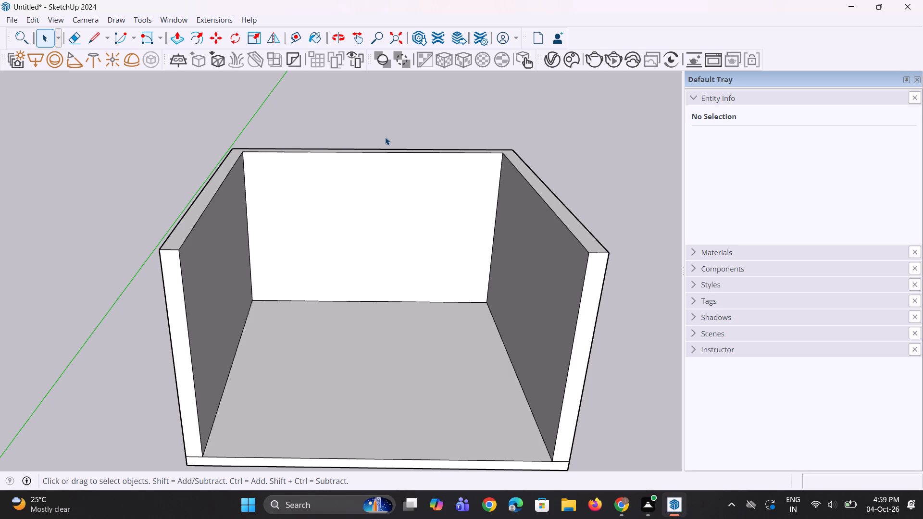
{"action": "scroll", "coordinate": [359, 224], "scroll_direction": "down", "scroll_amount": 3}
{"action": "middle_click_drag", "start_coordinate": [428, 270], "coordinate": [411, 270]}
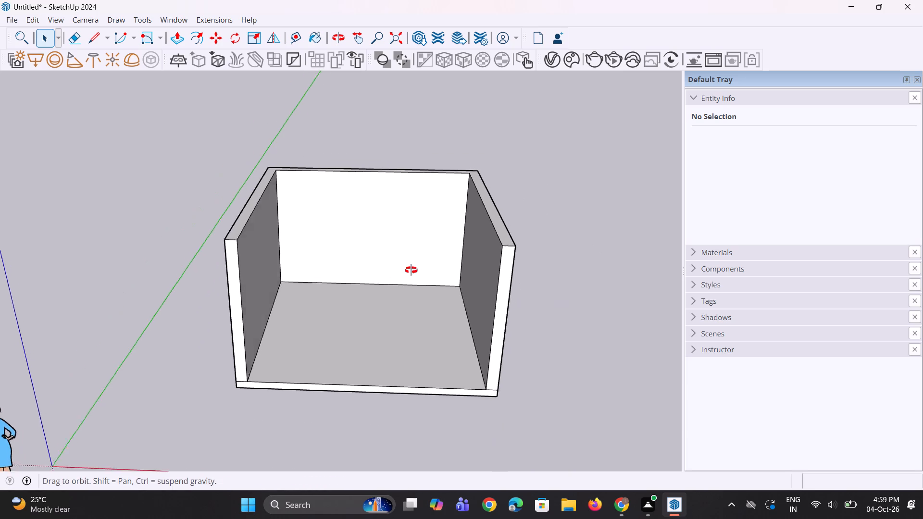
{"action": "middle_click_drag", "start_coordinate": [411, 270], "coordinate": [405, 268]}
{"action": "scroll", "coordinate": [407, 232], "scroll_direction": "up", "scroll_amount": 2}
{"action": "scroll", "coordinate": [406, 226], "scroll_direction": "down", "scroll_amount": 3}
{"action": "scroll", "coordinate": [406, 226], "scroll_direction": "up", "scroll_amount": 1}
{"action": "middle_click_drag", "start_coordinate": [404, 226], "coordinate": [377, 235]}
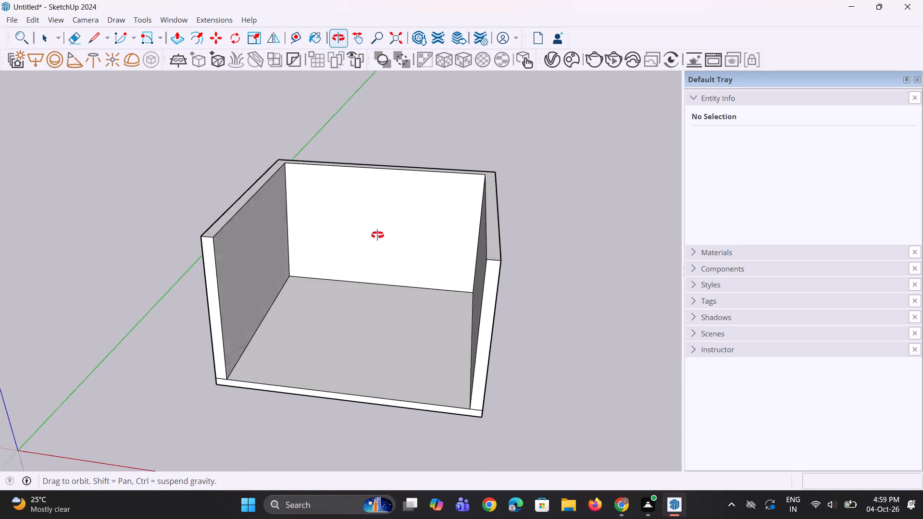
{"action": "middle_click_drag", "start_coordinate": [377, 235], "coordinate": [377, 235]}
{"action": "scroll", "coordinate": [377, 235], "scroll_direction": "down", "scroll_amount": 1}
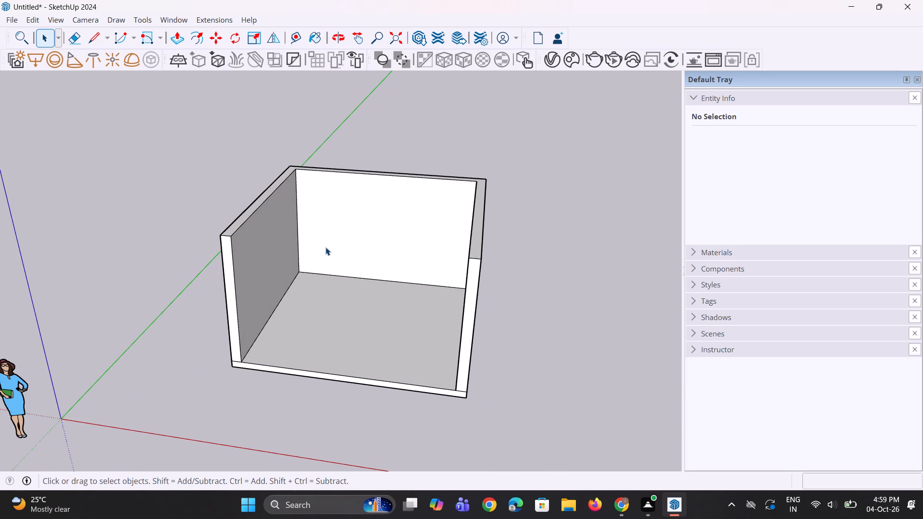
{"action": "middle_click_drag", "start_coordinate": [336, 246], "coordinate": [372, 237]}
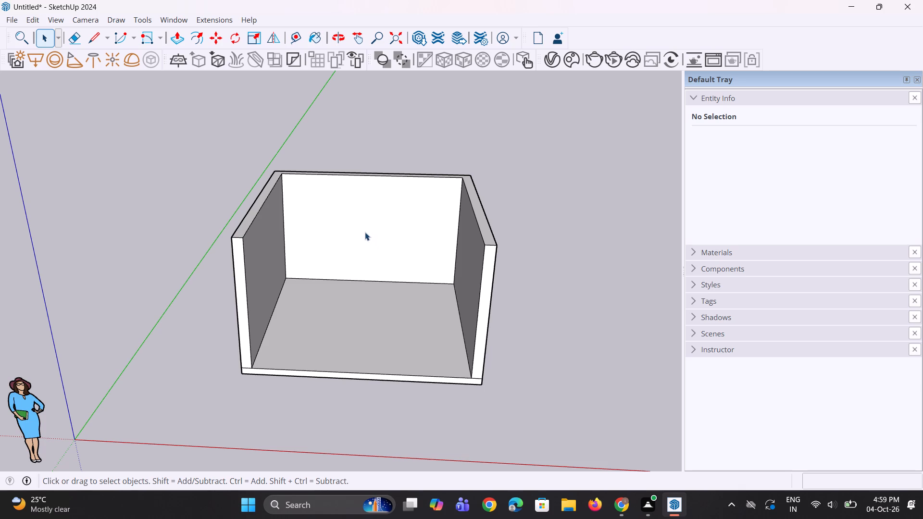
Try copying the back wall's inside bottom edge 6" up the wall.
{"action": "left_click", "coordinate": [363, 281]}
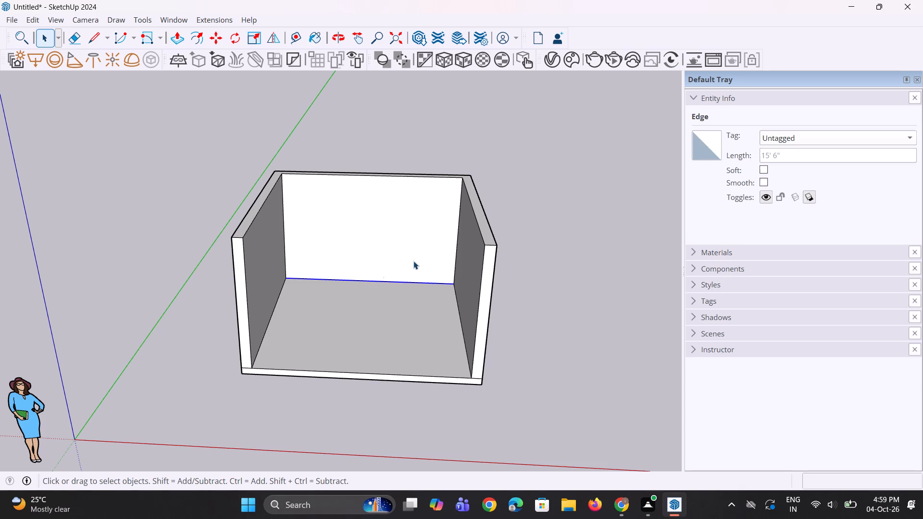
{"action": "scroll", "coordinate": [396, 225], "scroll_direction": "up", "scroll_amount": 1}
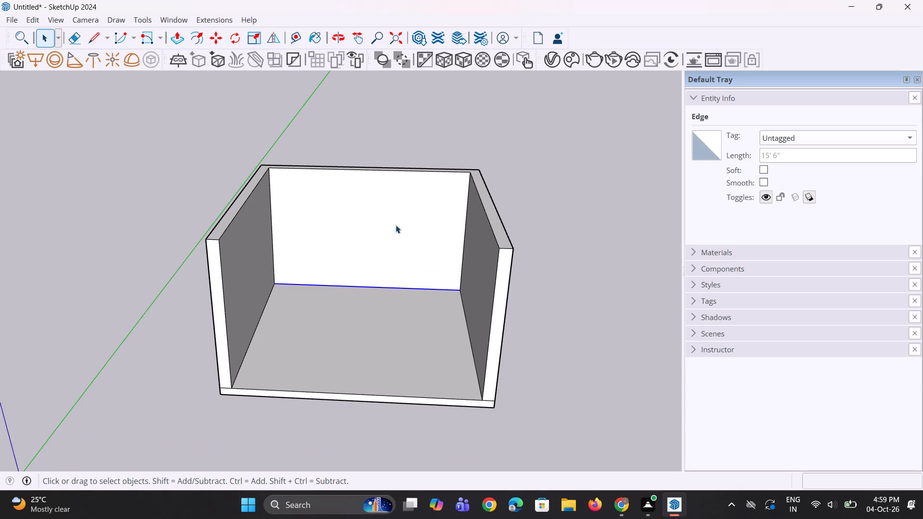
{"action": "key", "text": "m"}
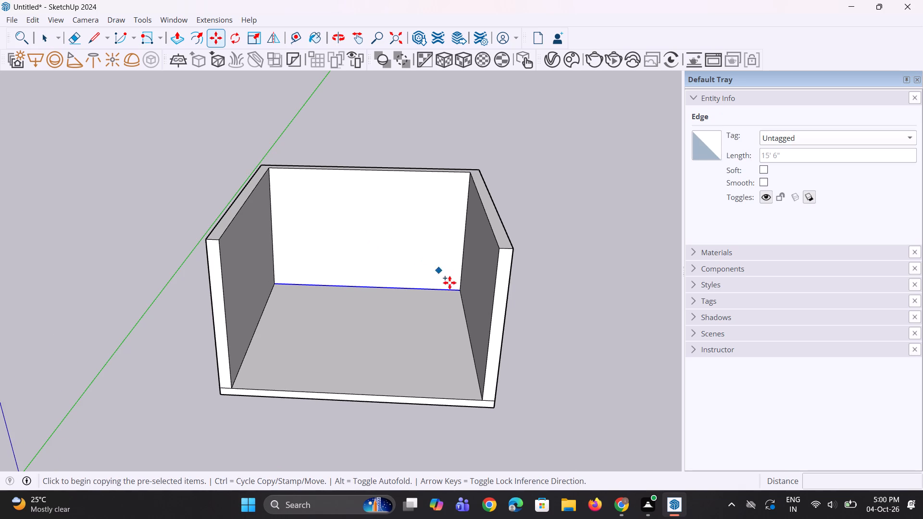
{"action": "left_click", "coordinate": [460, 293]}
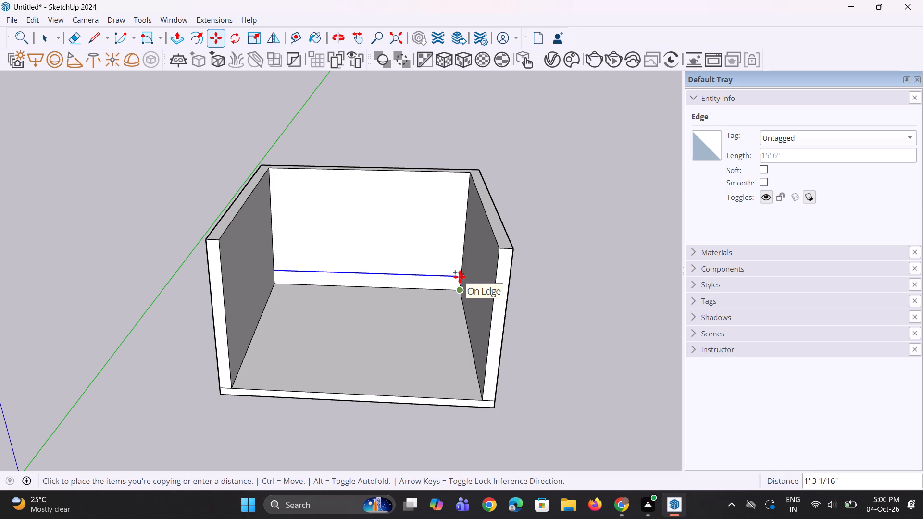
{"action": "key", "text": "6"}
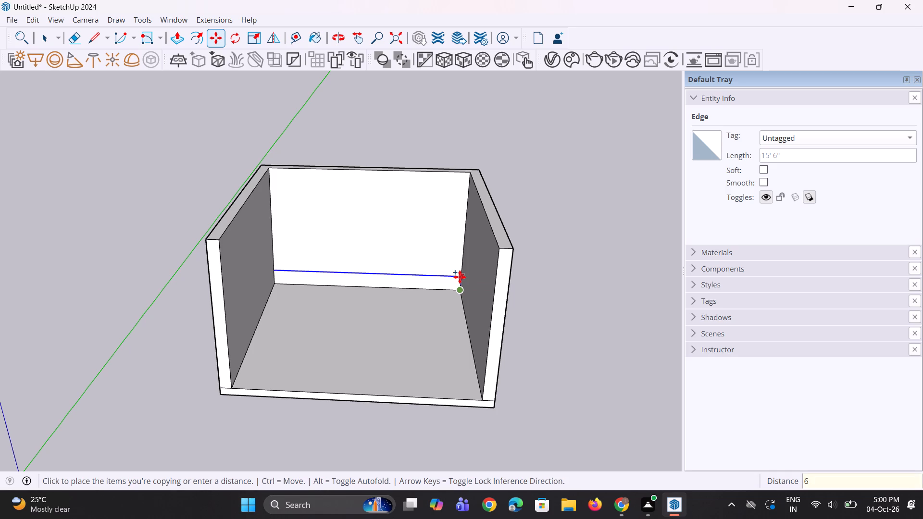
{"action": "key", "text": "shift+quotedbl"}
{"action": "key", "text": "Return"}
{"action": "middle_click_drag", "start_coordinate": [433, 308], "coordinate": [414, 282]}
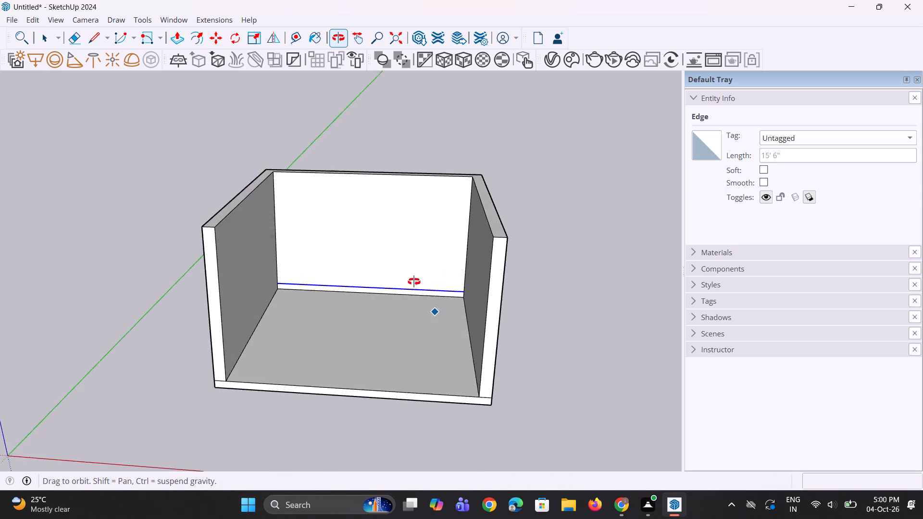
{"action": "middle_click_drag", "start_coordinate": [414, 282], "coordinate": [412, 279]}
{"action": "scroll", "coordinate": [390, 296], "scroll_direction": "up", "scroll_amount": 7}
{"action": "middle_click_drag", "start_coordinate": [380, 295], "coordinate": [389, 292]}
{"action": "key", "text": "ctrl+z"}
Copy the back wall's inside bottom edge 9" straight up the wall.
{"action": "key", "text": "space"}
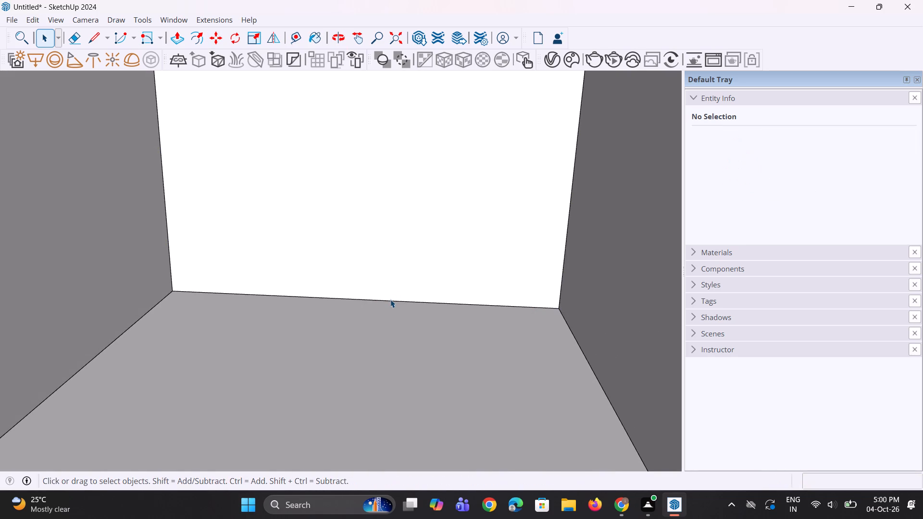
{"action": "left_click", "coordinate": [390, 299]}
{"action": "key", "text": "m"}
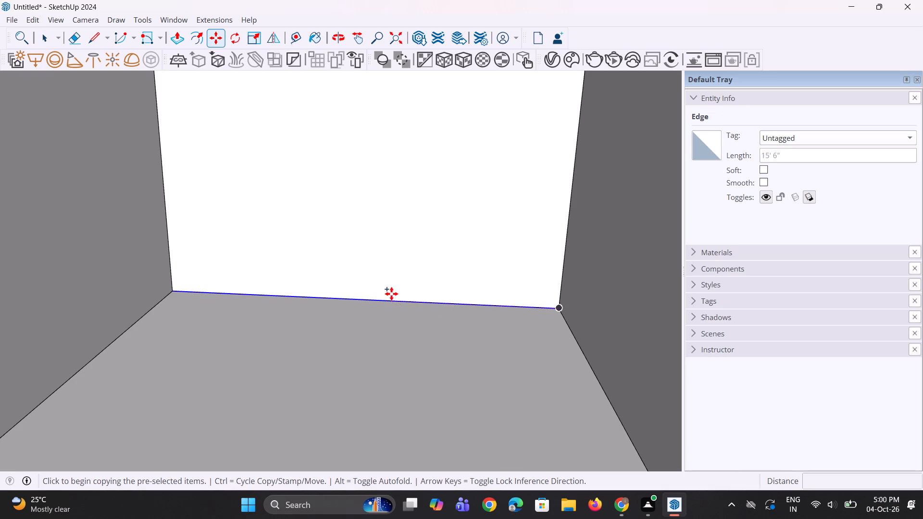
{"action": "scroll", "coordinate": [391, 294], "scroll_direction": "down", "scroll_amount": 2}
{"action": "left_click", "coordinate": [529, 303]}
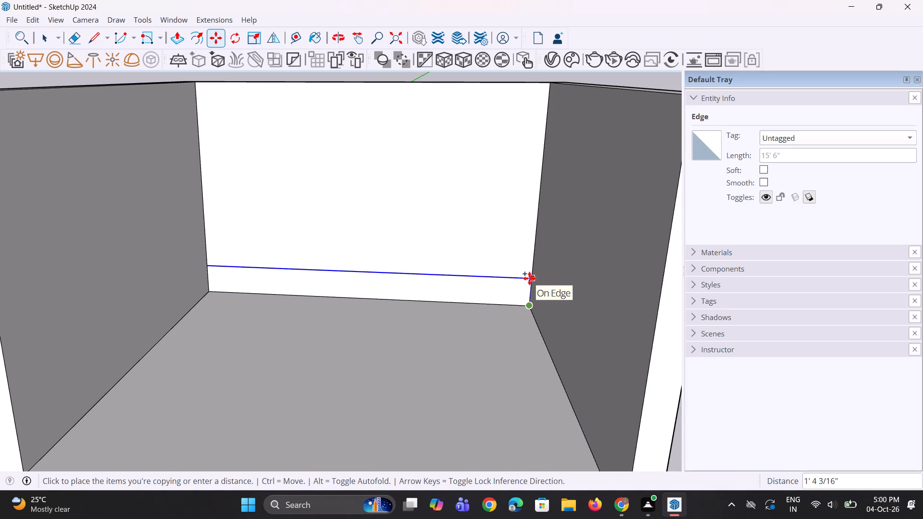
{"action": "key", "text": "9"}
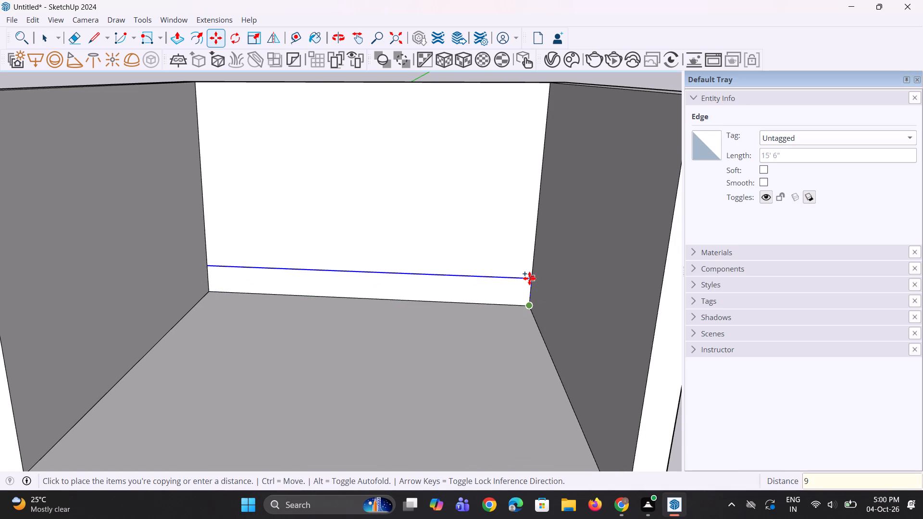
{"action": "key", "text": "shift+quotedbl"}
{"action": "key", "text": "Return"}
Copy the new horizontal line on the back wall 1'6" farther up the wall.
{"action": "middle_click_drag", "start_coordinate": [470, 314], "coordinate": [463, 307]}
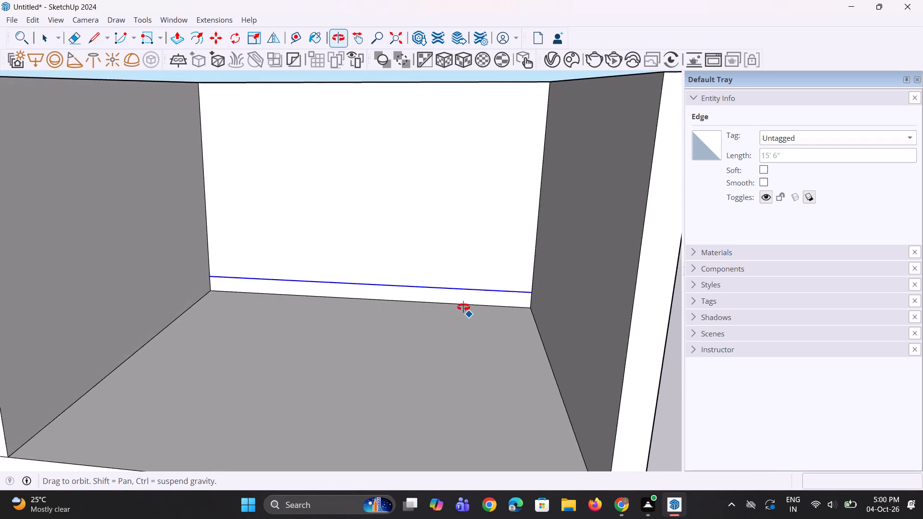
{"action": "middle_click_drag", "start_coordinate": [463, 307], "coordinate": [473, 309]}
{"action": "scroll", "coordinate": [473, 309], "scroll_direction": "up", "scroll_amount": 1}
{"action": "scroll", "coordinate": [448, 299], "scroll_direction": "down", "scroll_amount": 3}
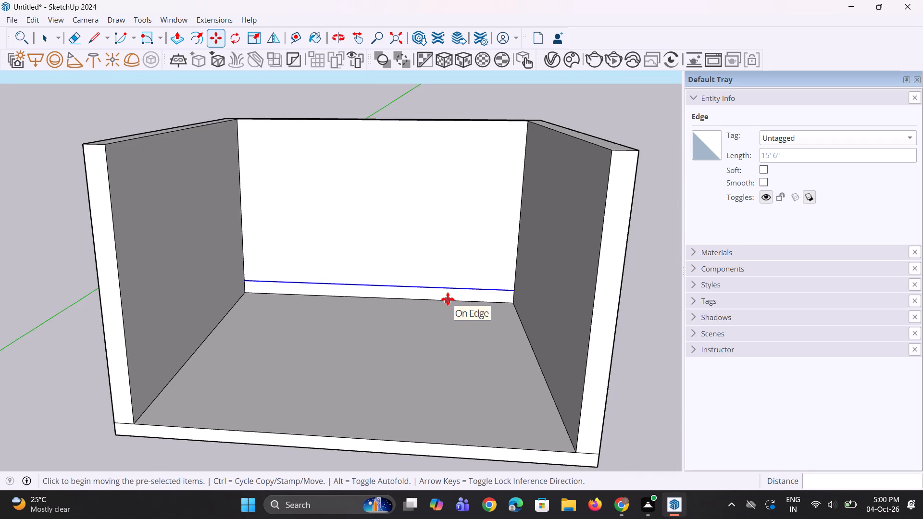
{"action": "key", "text": "m"}
{"action": "left_click", "coordinate": [514, 289]}
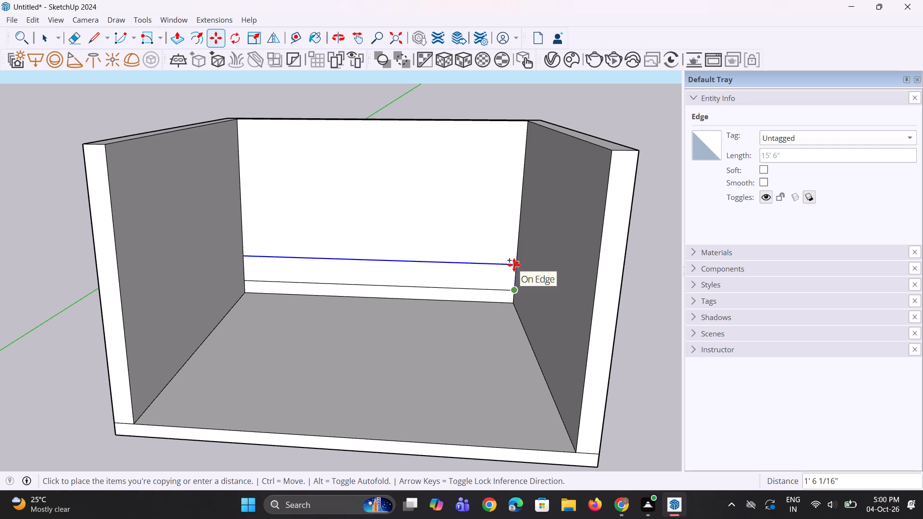
{"action": "key", "text": "1"}
{"action": "key", "text": "apostrophe"}
{"action": "key", "text": "6"}
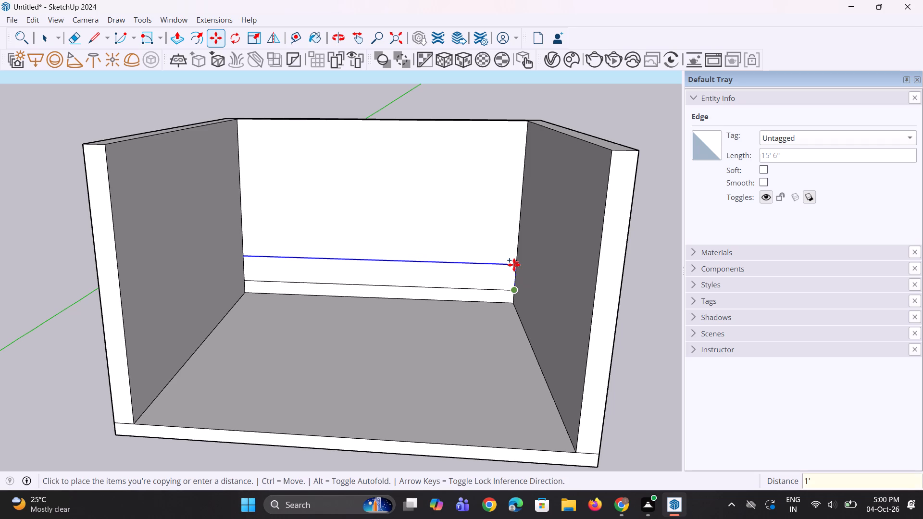
{"action": "key", "text": "shift+quotedbl"}
{"action": "key", "text": "Return"}
Examine the two horizontal lines on the back wall from the room's open front, and clear the selection.
{"action": "middle_click_drag", "start_coordinate": [486, 299], "coordinate": [482, 293]}
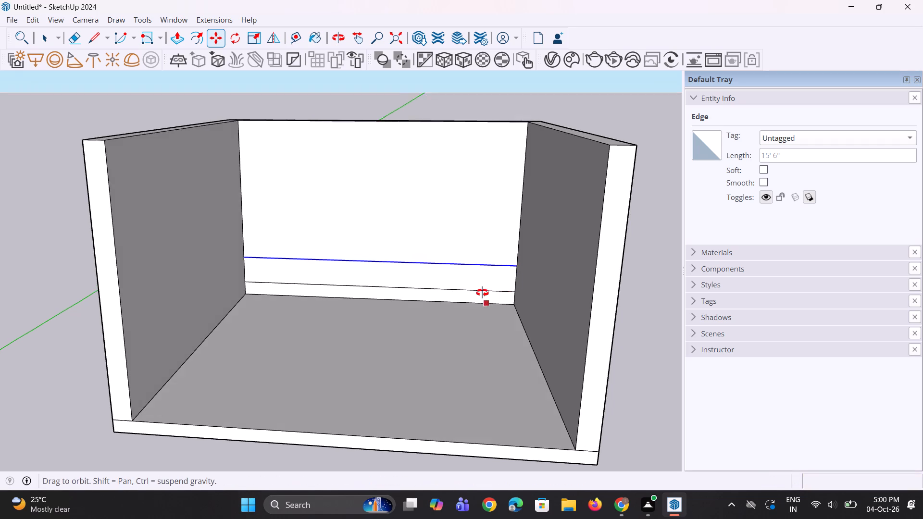
{"action": "middle_click_drag", "start_coordinate": [482, 293], "coordinate": [481, 291]}
{"action": "scroll", "coordinate": [476, 293], "scroll_direction": "up", "scroll_amount": 1}
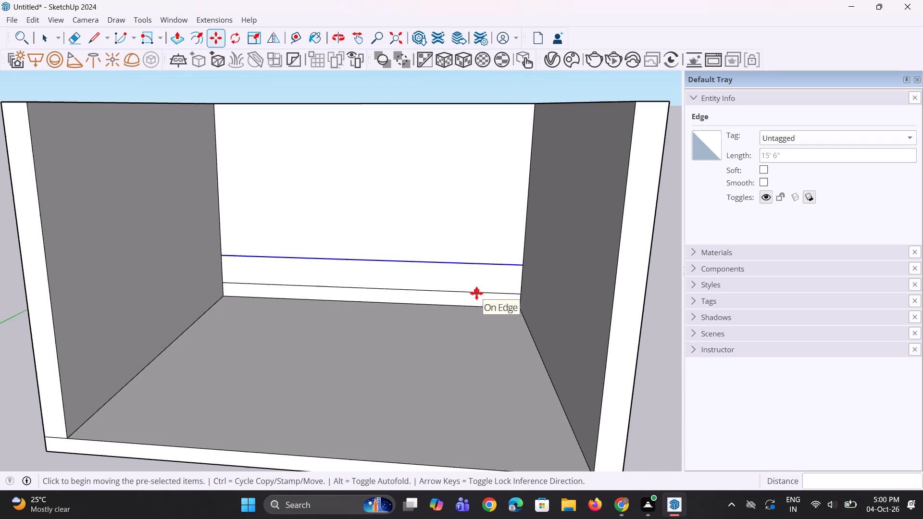
{"action": "scroll", "coordinate": [476, 293], "scroll_direction": "up", "scroll_amount": 3}
{"action": "middle_click_drag", "start_coordinate": [476, 292], "coordinate": [468, 297]}
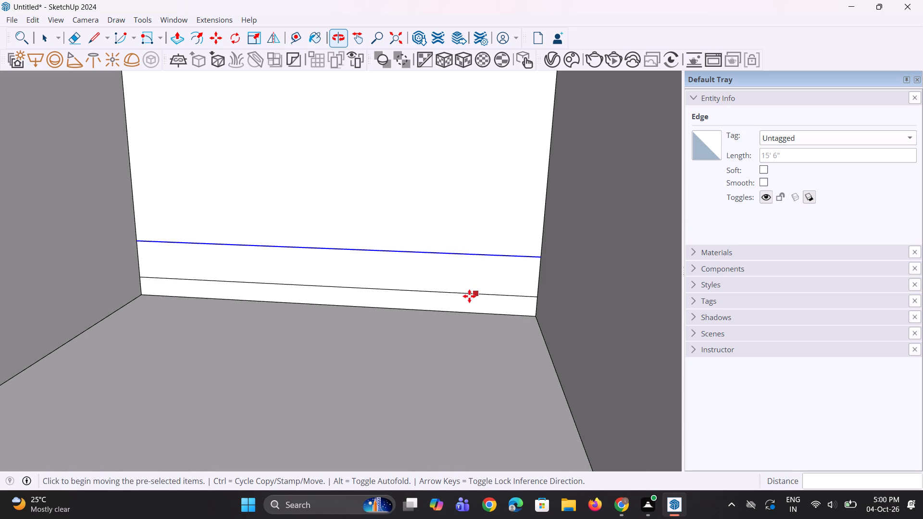
{"action": "scroll", "coordinate": [470, 293], "scroll_direction": "down", "scroll_amount": 5}
{"action": "middle_click_drag", "start_coordinate": [471, 289], "coordinate": [461, 288]}
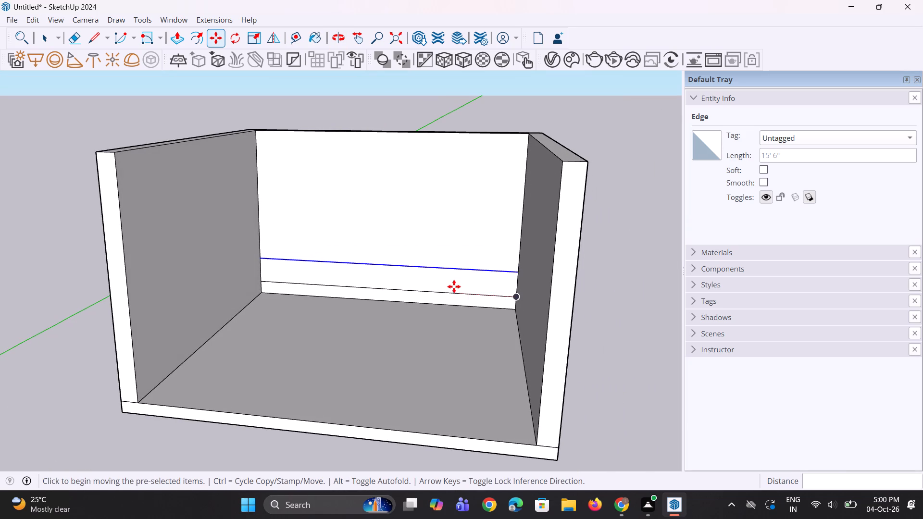
{"action": "middle_click_drag", "start_coordinate": [454, 286], "coordinate": [464, 255]}
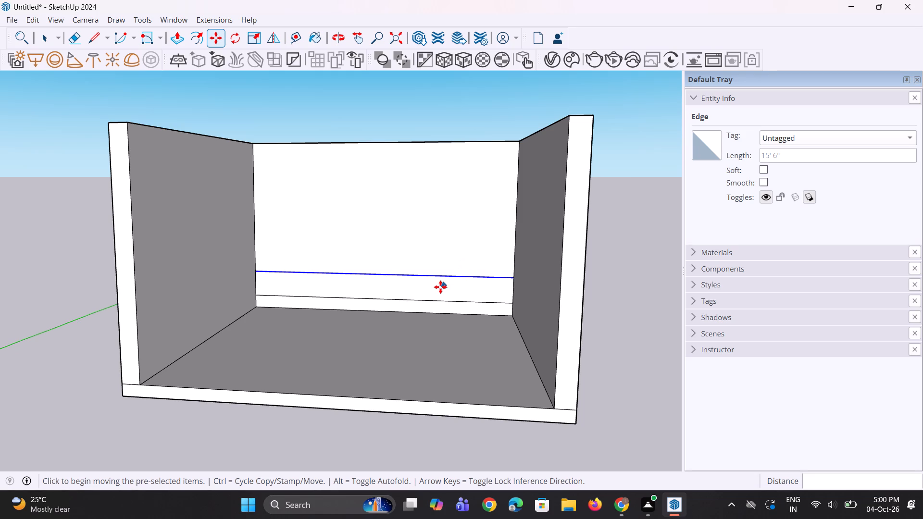
{"action": "scroll", "coordinate": [437, 287], "scroll_direction": "up", "scroll_amount": 1}
{"action": "key", "text": "space"}
{"action": "middle_click_drag", "start_coordinate": [452, 308], "coordinate": [451, 331]}
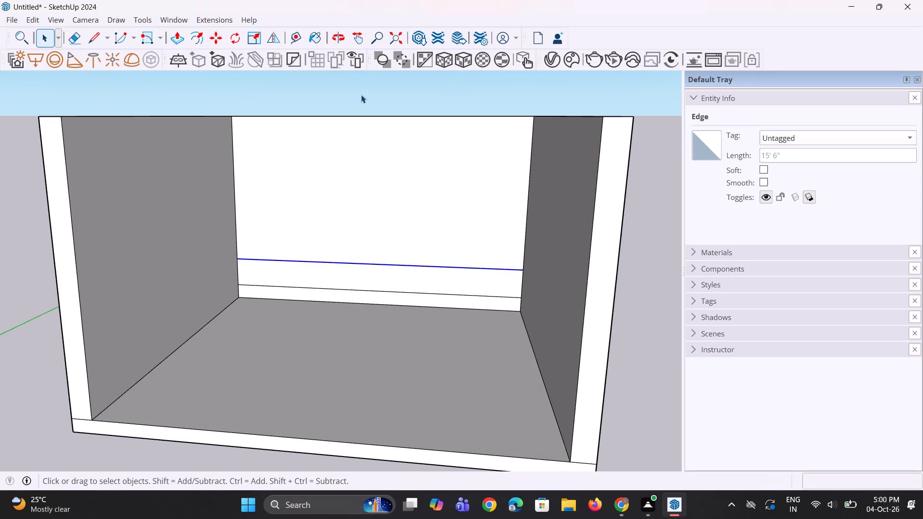
{"action": "left_click", "coordinate": [362, 102]}
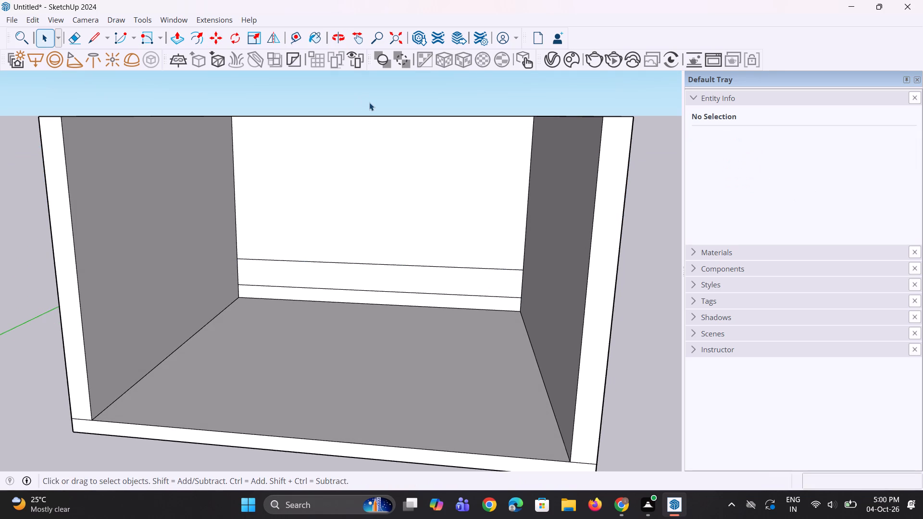
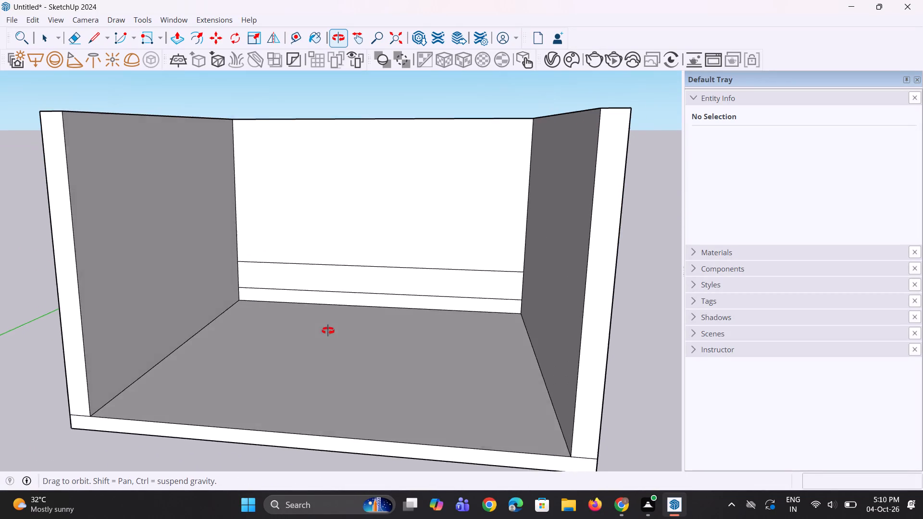
Examine the back wall's two horizontal lines and the bands between them from the room's open front.
{"action": "scroll", "coordinate": [414, 294], "scroll_direction": "up", "scroll_amount": 2}
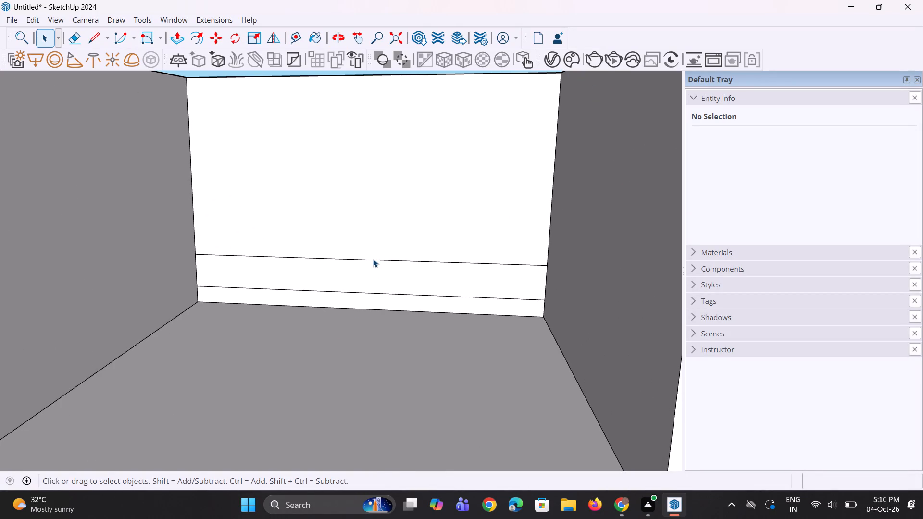
{"action": "scroll", "coordinate": [373, 259], "scroll_direction": "down", "scroll_amount": 2}
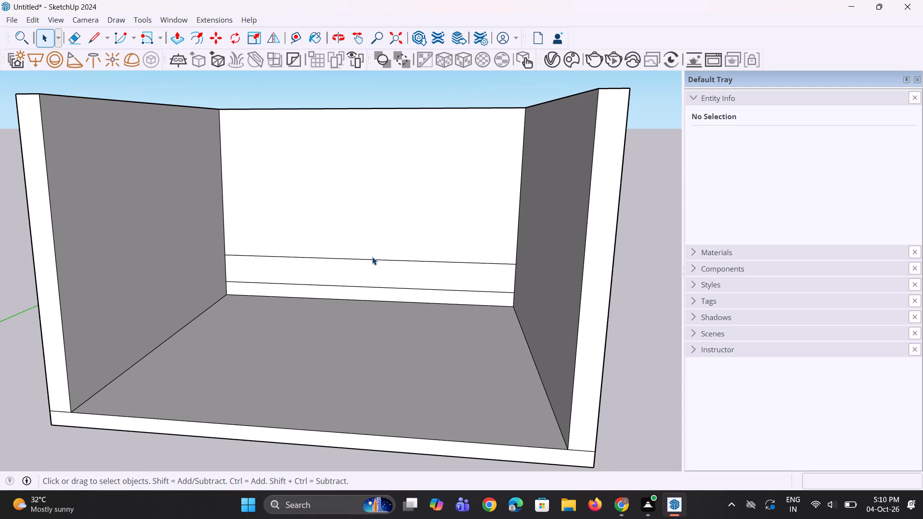
{"action": "scroll", "coordinate": [372, 257], "scroll_direction": "down", "scroll_amount": 5}
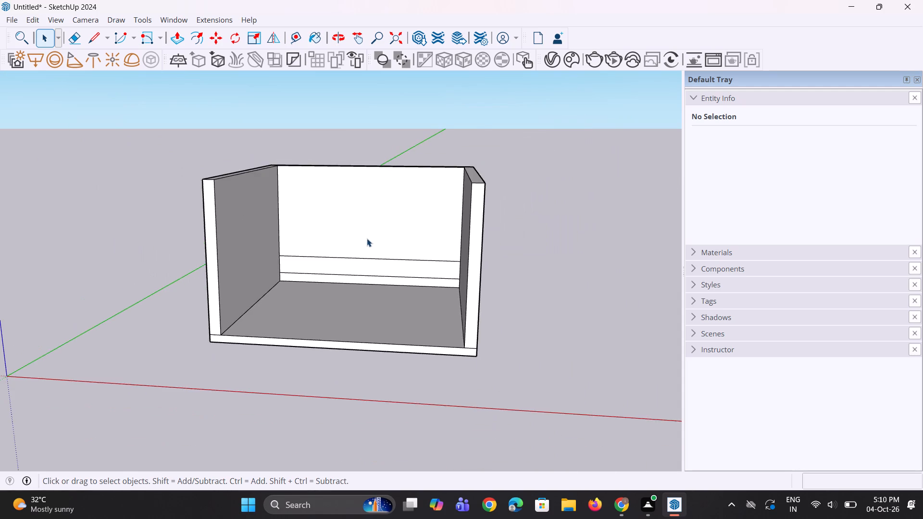
{"action": "scroll", "coordinate": [365, 235], "scroll_direction": "up", "scroll_amount": 4}
{"action": "middle_click_drag", "start_coordinate": [362, 235], "coordinate": [379, 239]}
{"action": "scroll", "coordinate": [379, 239], "scroll_direction": "down", "scroll_amount": 3}
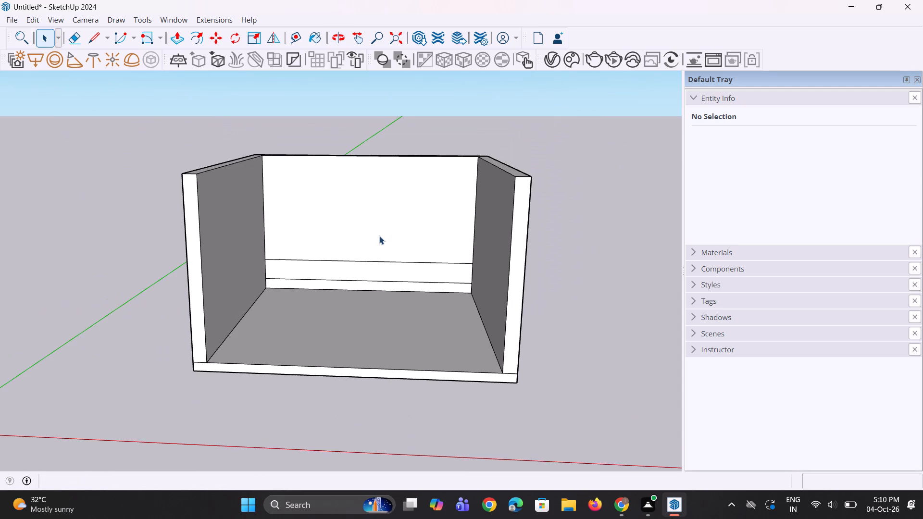
{"action": "scroll", "coordinate": [348, 203], "scroll_direction": "up", "scroll_amount": 4}
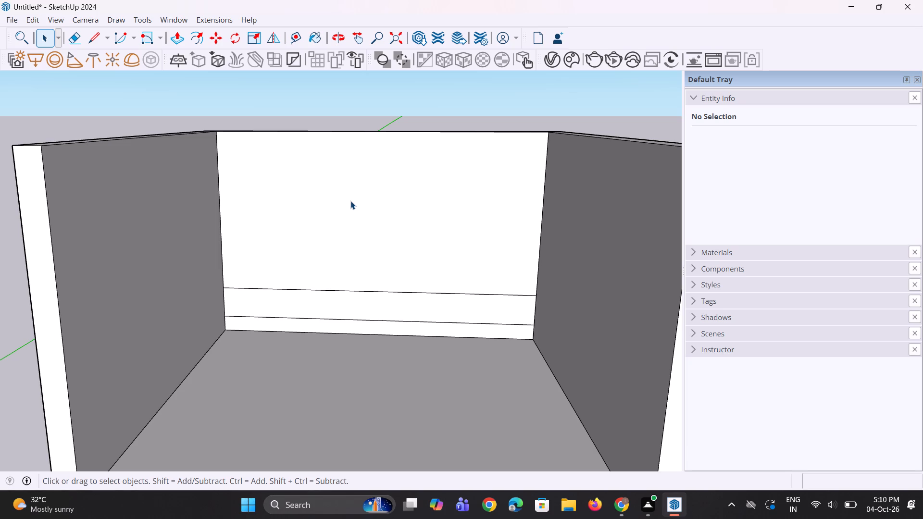
{"action": "scroll", "coordinate": [336, 207], "scroll_direction": "down", "scroll_amount": 1}
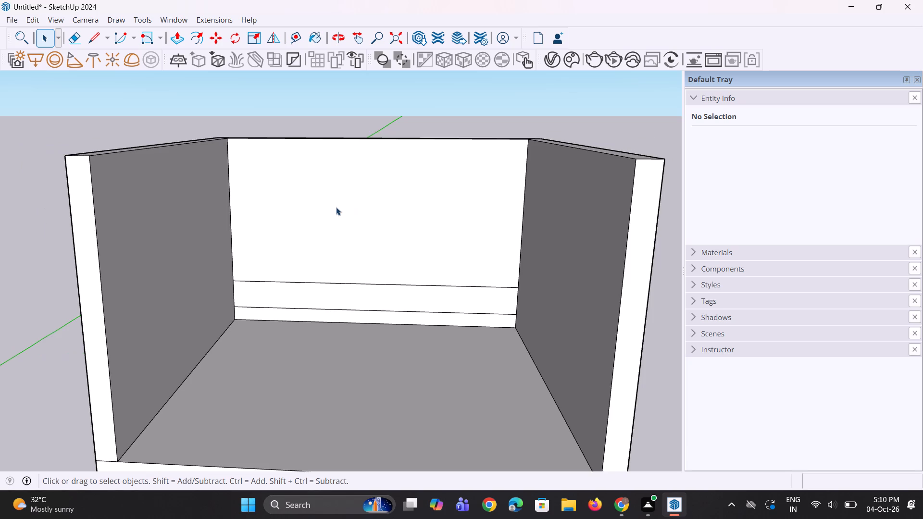
{"action": "middle_click_drag", "start_coordinate": [342, 210], "coordinate": [356, 203]}
{"action": "scroll", "coordinate": [315, 210], "scroll_direction": "down", "scroll_amount": 3}
{"action": "middle_click_drag", "start_coordinate": [312, 212], "coordinate": [328, 212]}
{"action": "scroll", "coordinate": [348, 186], "scroll_direction": "up", "scroll_amount": 2}
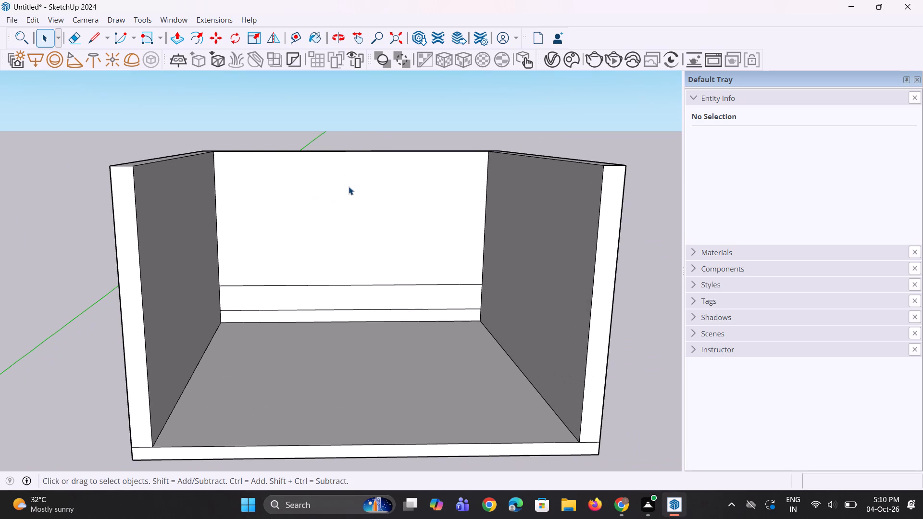
{"action": "scroll", "coordinate": [349, 186], "scroll_direction": "up", "scroll_amount": 1}
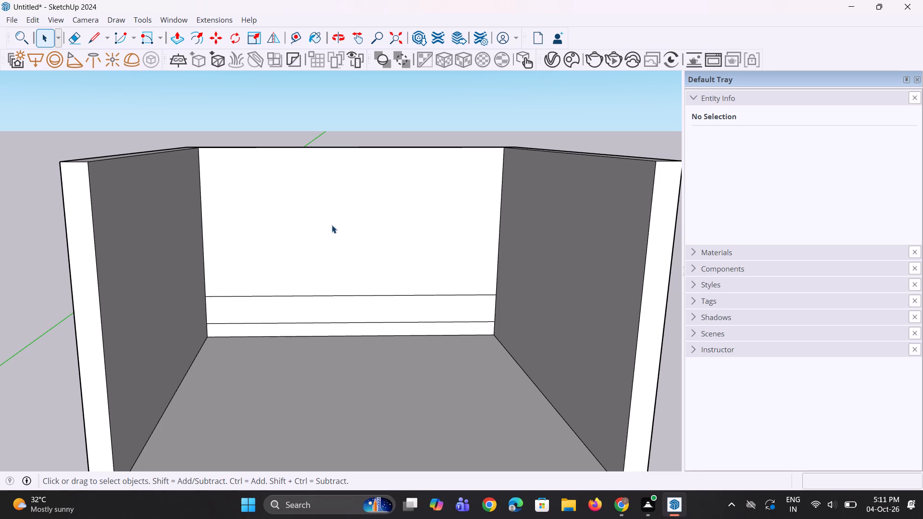
Push/Pull the back wall's middle band, between the two horizontal lines, 1' out into the room.
{"action": "scroll", "coordinate": [277, 279], "scroll_direction": "down", "scroll_amount": 4}
{"action": "middle_click_drag", "start_coordinate": [272, 286], "coordinate": [238, 296]}
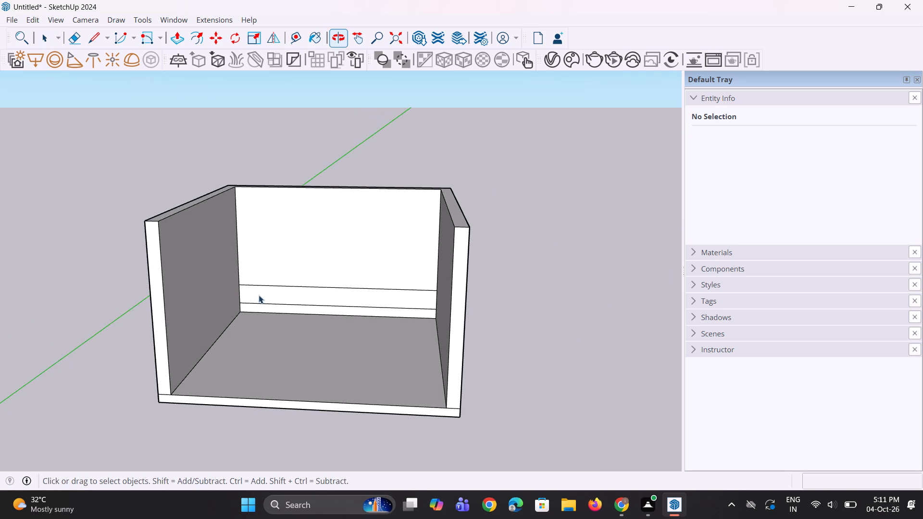
{"action": "scroll", "coordinate": [260, 294], "scroll_direction": "up", "scroll_amount": 3}
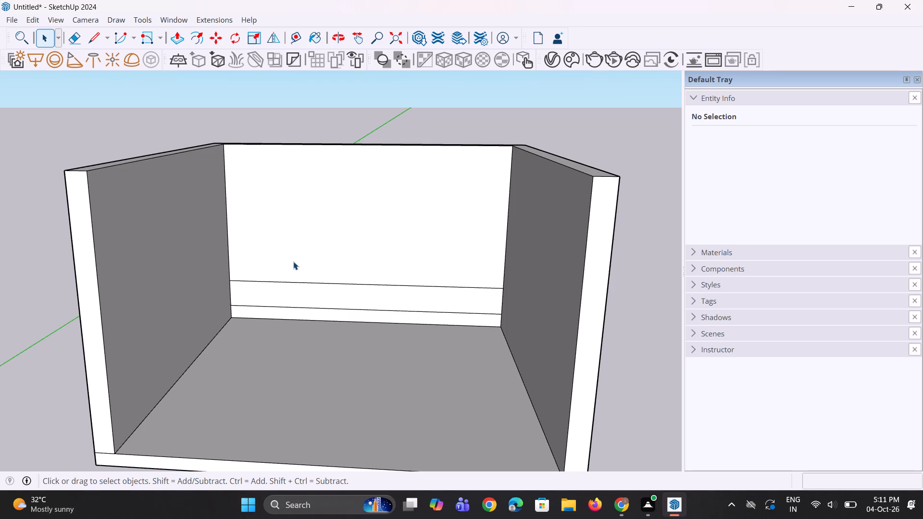
{"action": "key", "text": "p"}
{"action": "left_click", "coordinate": [292, 293]}
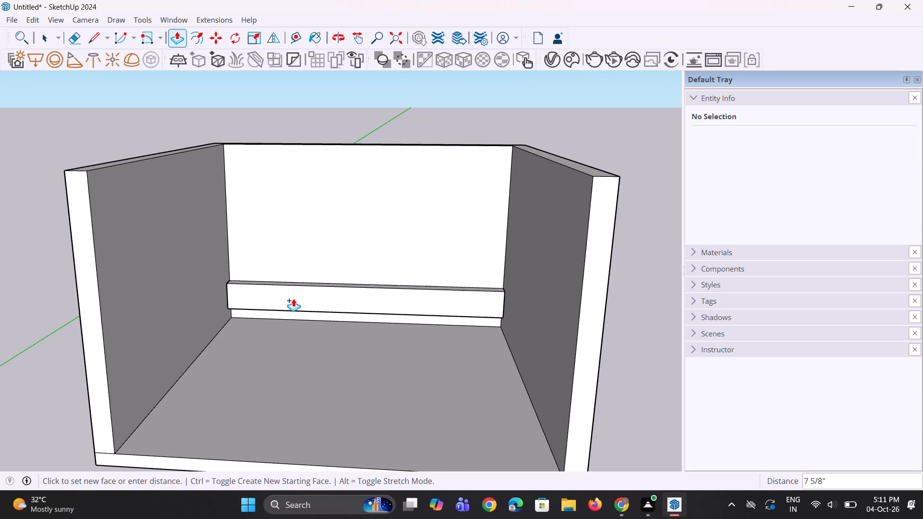
{"action": "type", "text": "1'"}
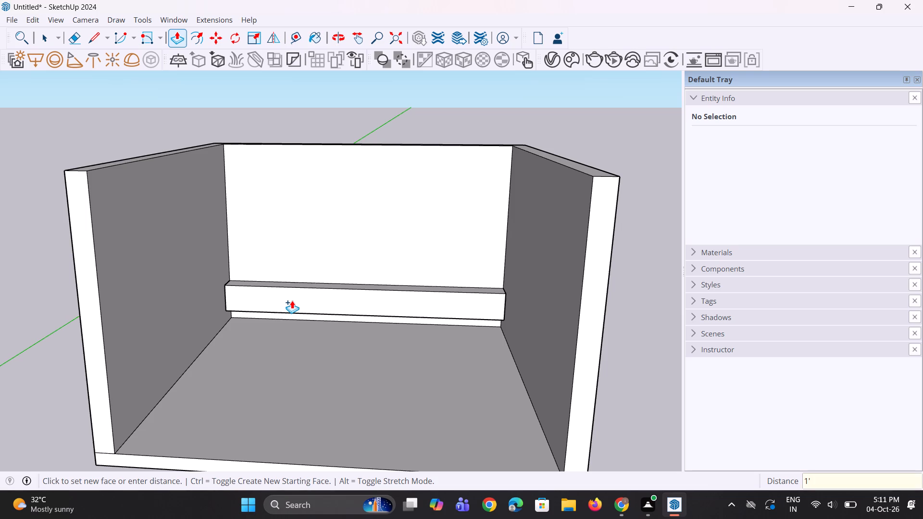
{"action": "key", "text": "Return"}
Push/Pull the front face of the projecting back-wall band a further 6" into the room.
{"action": "scroll", "coordinate": [356, 338], "scroll_direction": "up", "scroll_amount": 1}
{"action": "middle_click_drag", "start_coordinate": [355, 339], "coordinate": [322, 417]}
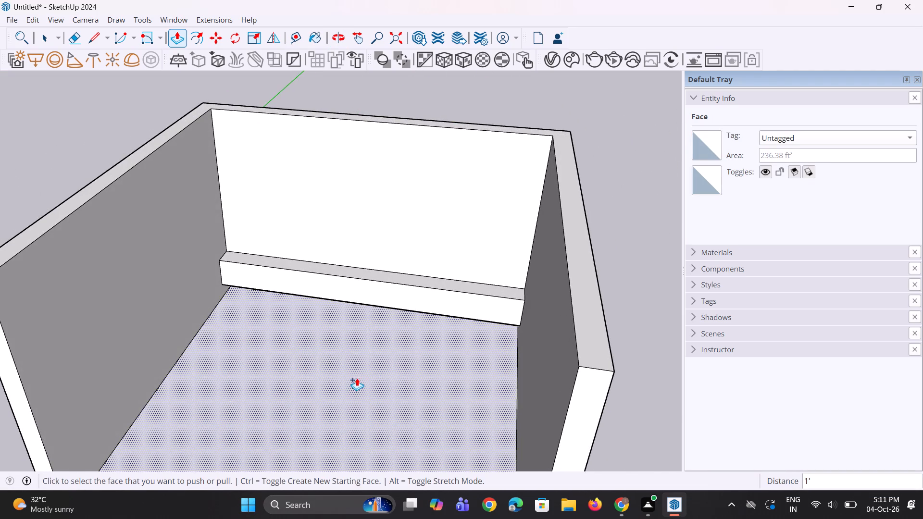
{"action": "scroll", "coordinate": [354, 334], "scroll_direction": "up", "scroll_amount": 4}
{"action": "left_click", "coordinate": [352, 276]}
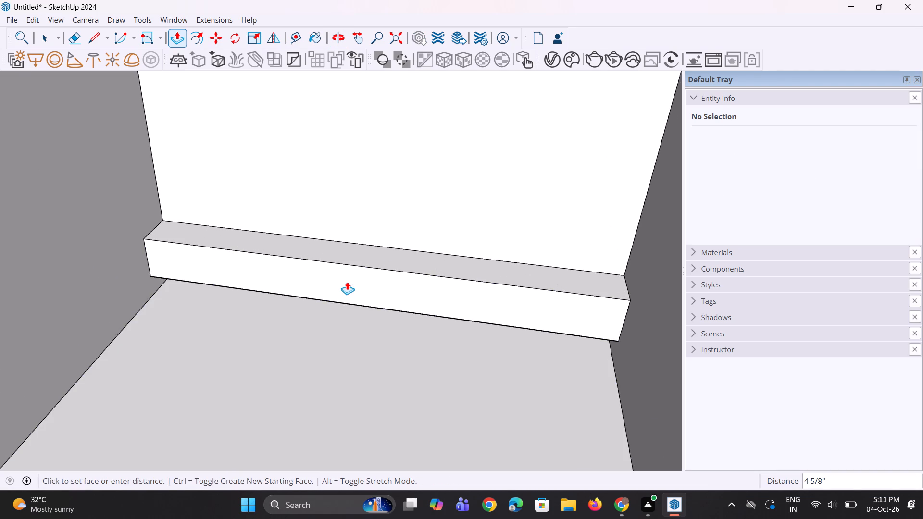
{"action": "key", "text": "6"}
{"action": "key", "text": "shift+quotedbl"}
{"action": "key", "text": "Return"}
Inspect the projecting ledge along the back wall from the room's open front, leaving Push/Pull and clearing the selection.
{"action": "scroll", "coordinate": [298, 344], "scroll_direction": "down", "scroll_amount": 4}
{"action": "scroll", "coordinate": [297, 344], "scroll_direction": "up", "scroll_amount": 2}
{"action": "scroll", "coordinate": [297, 343], "scroll_direction": "down", "scroll_amount": 4}
{"action": "middle_click_drag", "start_coordinate": [299, 340], "coordinate": [309, 258]}
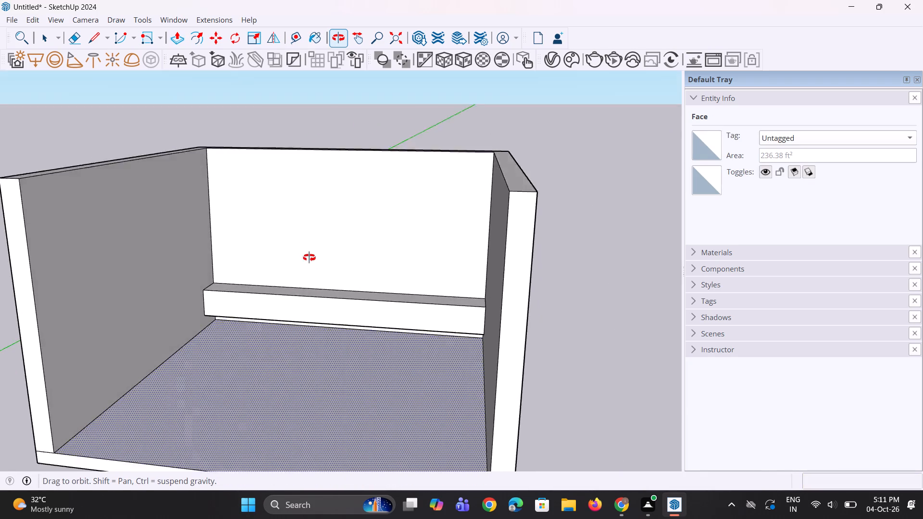
{"action": "middle_click_drag", "start_coordinate": [309, 258], "coordinate": [315, 257]}
{"action": "key", "text": "space"}
{"action": "key", "text": "space"}
{"action": "left_click", "coordinate": [594, 346]}
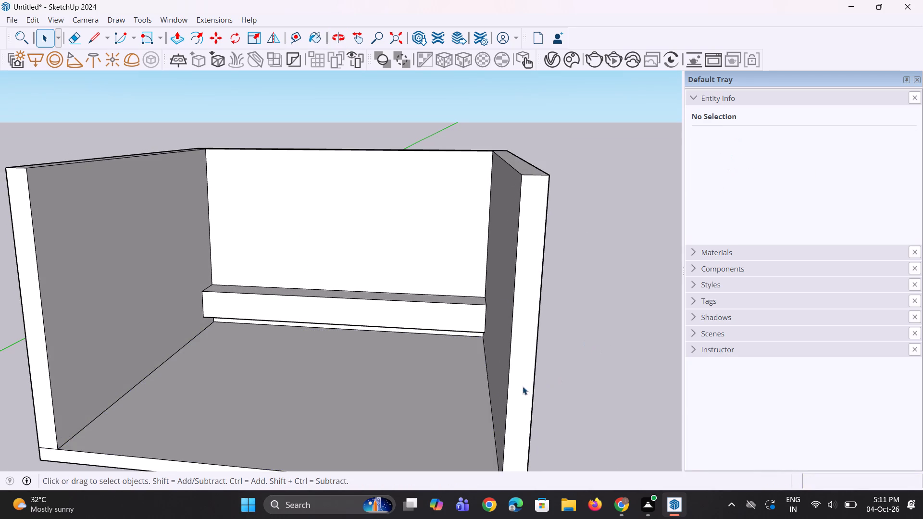
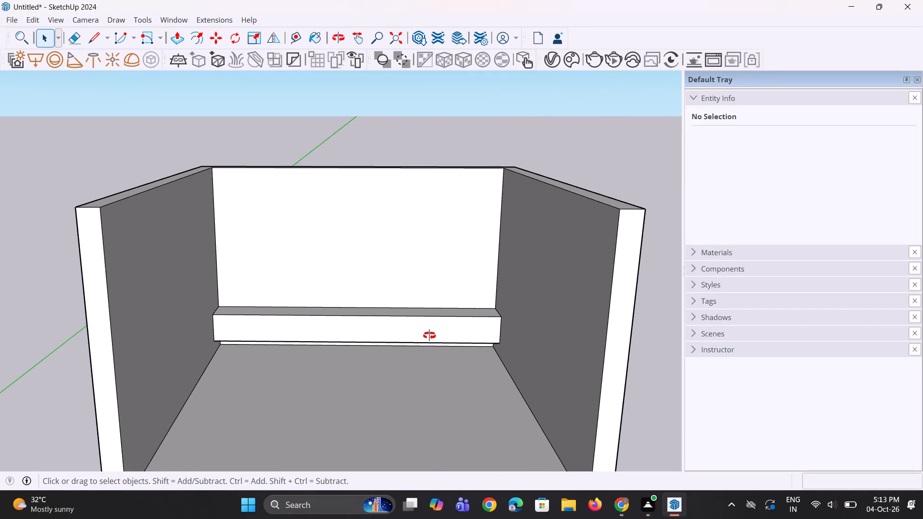
Push/Pull the slab's edge face beneath the right side wall outward about 2' 2 5/8".
{"action": "middle_click_drag", "start_coordinate": [429, 335], "coordinate": [415, 337]}
{"action": "scroll", "coordinate": [522, 336], "scroll_direction": "down", "scroll_amount": 3}
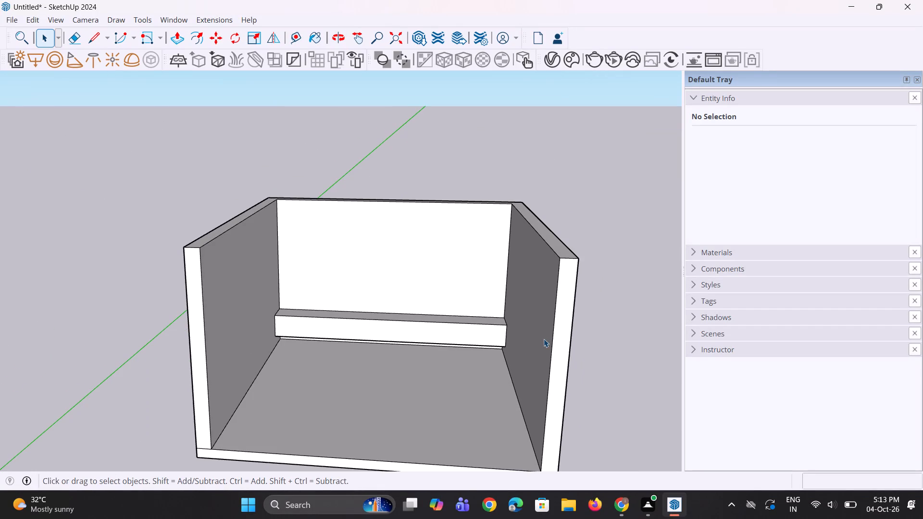
{"action": "scroll", "coordinate": [542, 337], "scroll_direction": "down", "scroll_amount": 3}
{"action": "middle_click_drag", "start_coordinate": [501, 346], "coordinate": [406, 338]}
{"action": "scroll", "coordinate": [572, 378], "scroll_direction": "up", "scroll_amount": 1}
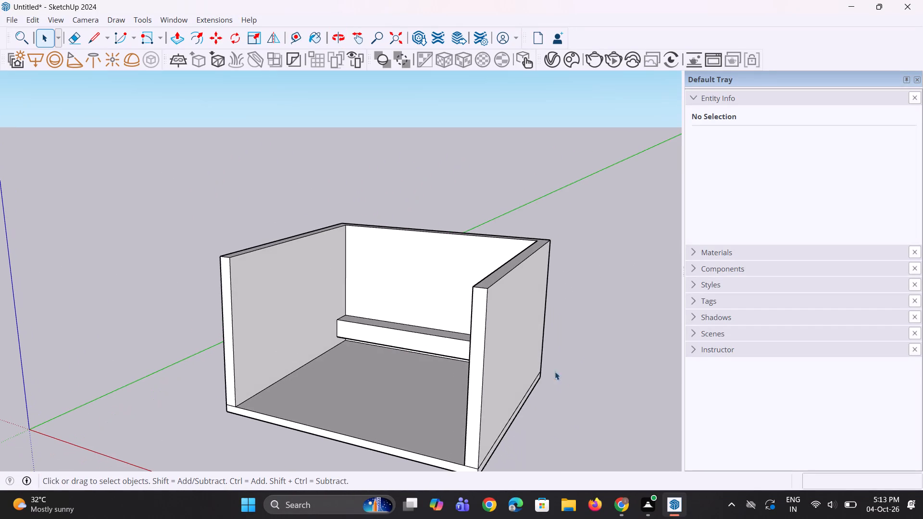
{"action": "key", "text": "p"}
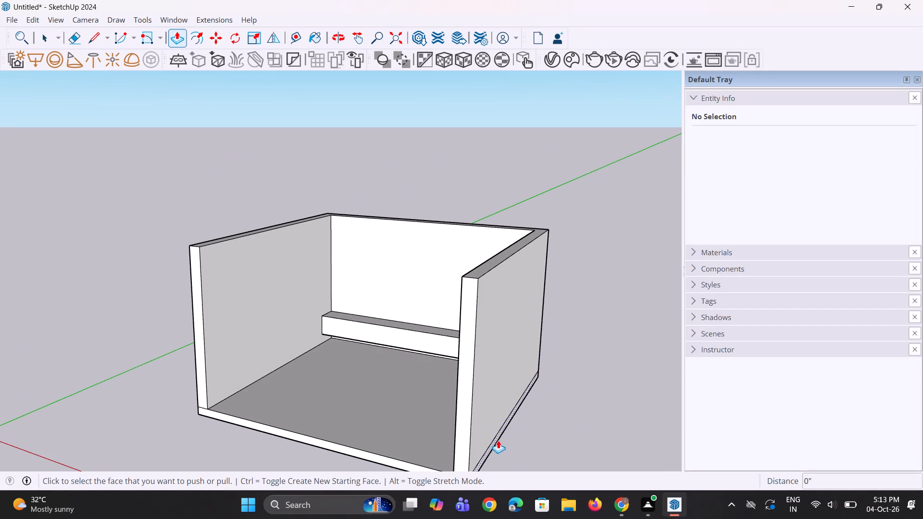
{"action": "left_click", "coordinate": [497, 440]}
{"action": "left_click", "coordinate": [538, 442]}
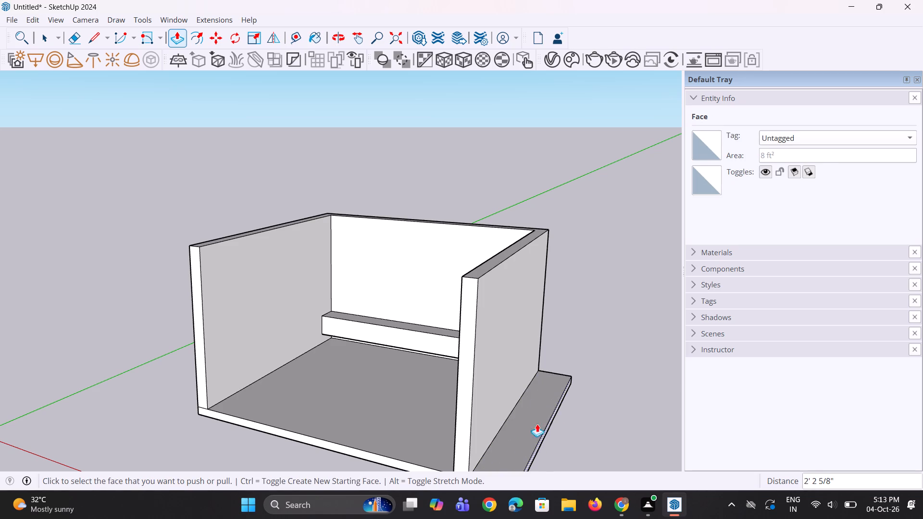
Push/Pull the right side wall's outer face 2' 2 5/8" outward, flush with the extended slab edge.
{"action": "left_click", "coordinate": [497, 375]}
{"action": "scroll", "coordinate": [524, 368], "scroll_direction": "down", "scroll_amount": 2}
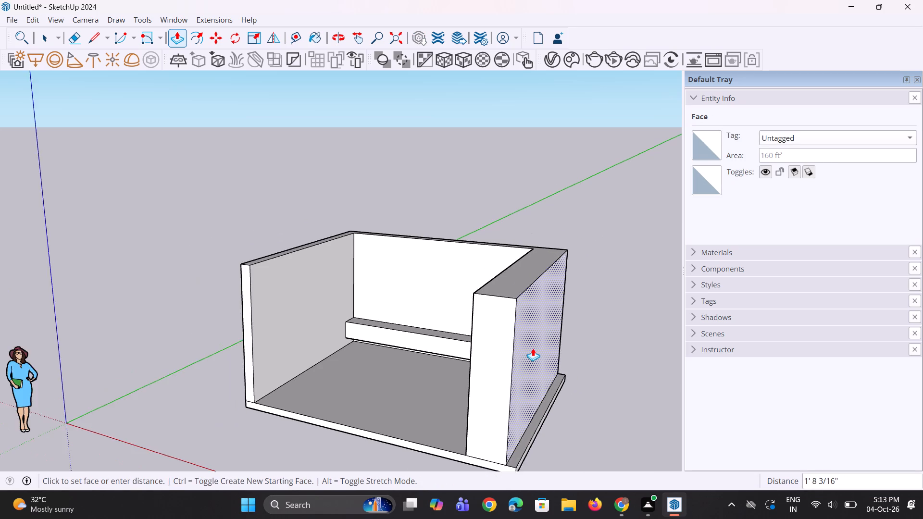
{"action": "scroll", "coordinate": [533, 348], "scroll_direction": "down", "scroll_amount": 3}
{"action": "left_click", "coordinate": [516, 441]}
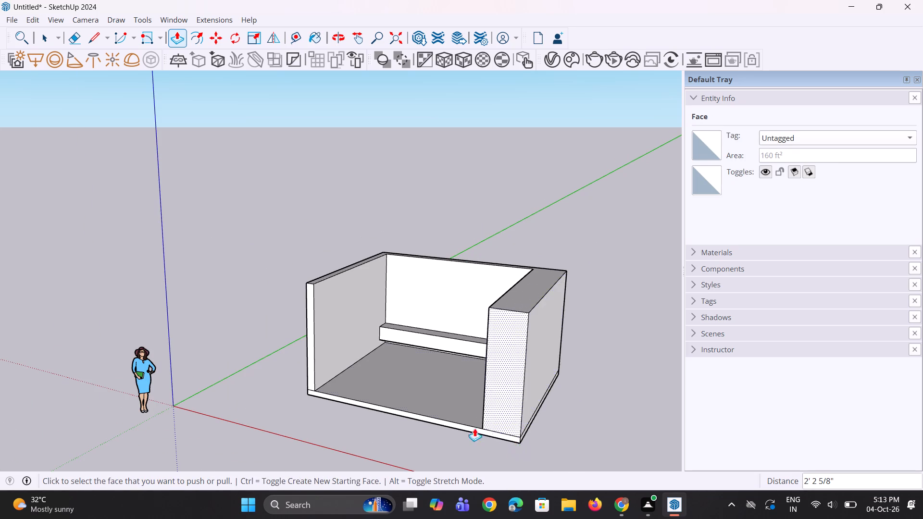
Push/Pull the right side wall's inner face about 2' 3 5/8" outward to widen the room.
{"action": "middle_click_drag", "start_coordinate": [466, 424], "coordinate": [621, 457]}
{"action": "left_click", "coordinate": [502, 323]}
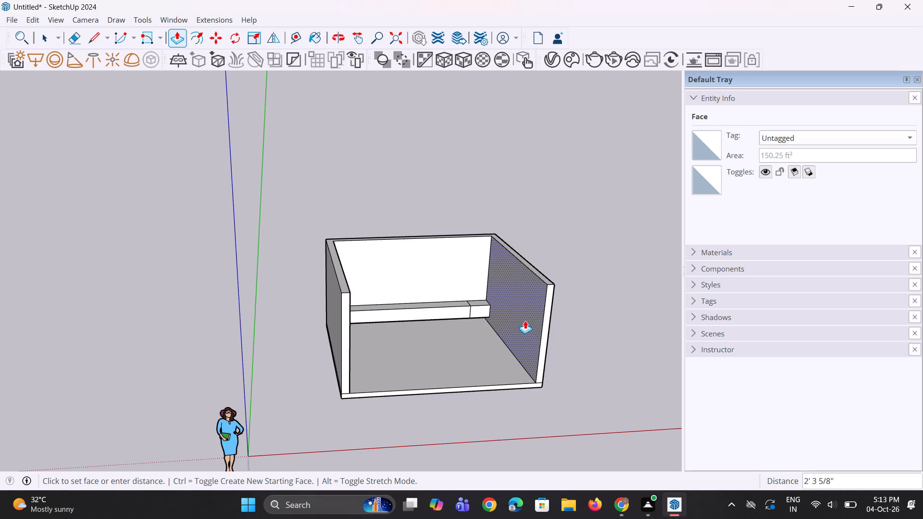
{"action": "left_click", "coordinate": [525, 321]}
Erase the seam lines on the front and top faces of the back-wall ledge near the right side wall.
{"action": "middle_click_drag", "start_coordinate": [525, 354], "coordinate": [470, 364]}
{"action": "scroll", "coordinate": [464, 325], "scroll_direction": "up", "scroll_amount": 7}
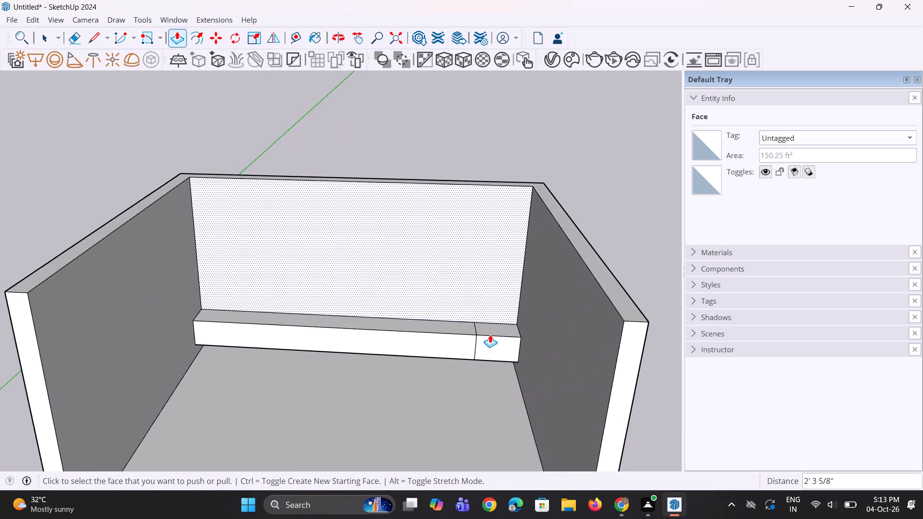
{"action": "middle_click_drag", "start_coordinate": [490, 337], "coordinate": [466, 332]}
{"action": "scroll", "coordinate": [478, 358], "scroll_direction": "up", "scroll_amount": 5}
{"action": "key", "text": "e"}
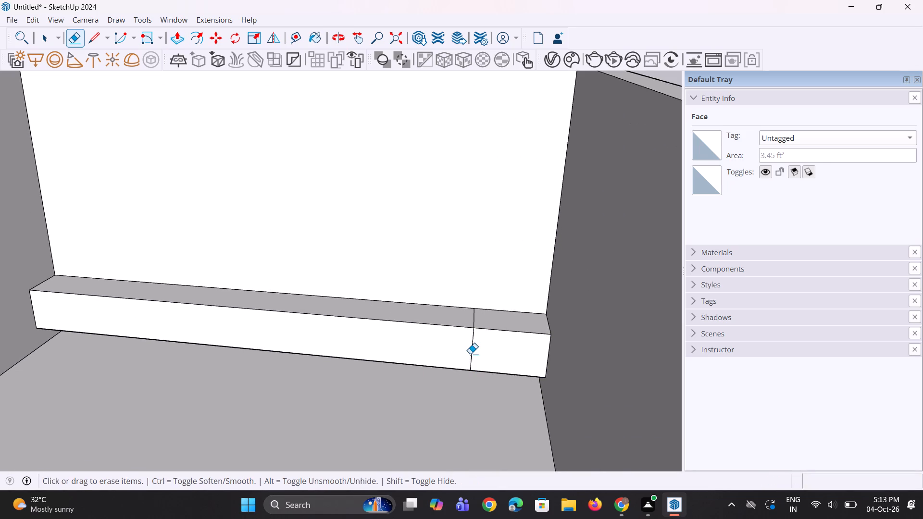
{"action": "left_click", "coordinate": [474, 352]}
{"action": "scroll", "coordinate": [477, 321], "scroll_direction": "up", "scroll_amount": 1}
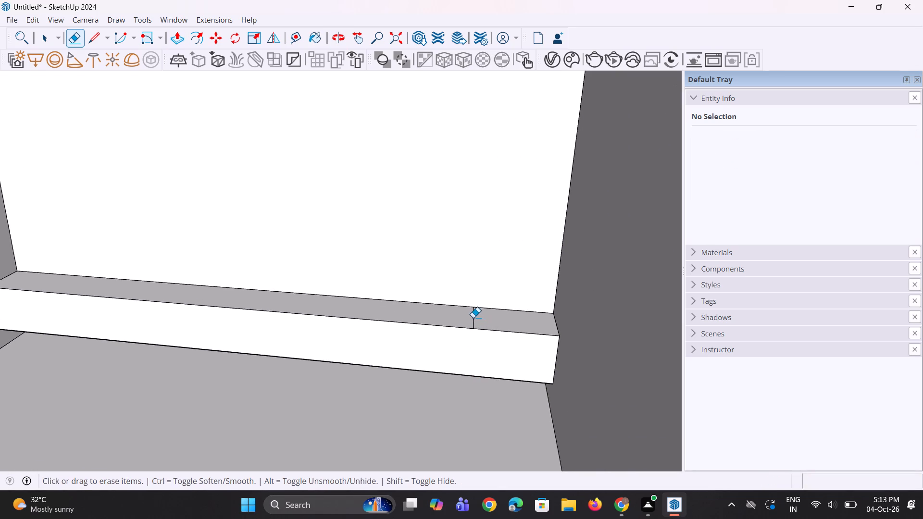
{"action": "left_click", "coordinate": [473, 318]}
Erase the short seam line on the underside of the back-wall ledge and leave the Eraser.
{"action": "scroll", "coordinate": [481, 334], "scroll_direction": "down", "scroll_amount": 4}
{"action": "middle_click_drag", "start_coordinate": [483, 353], "coordinate": [504, 221]}
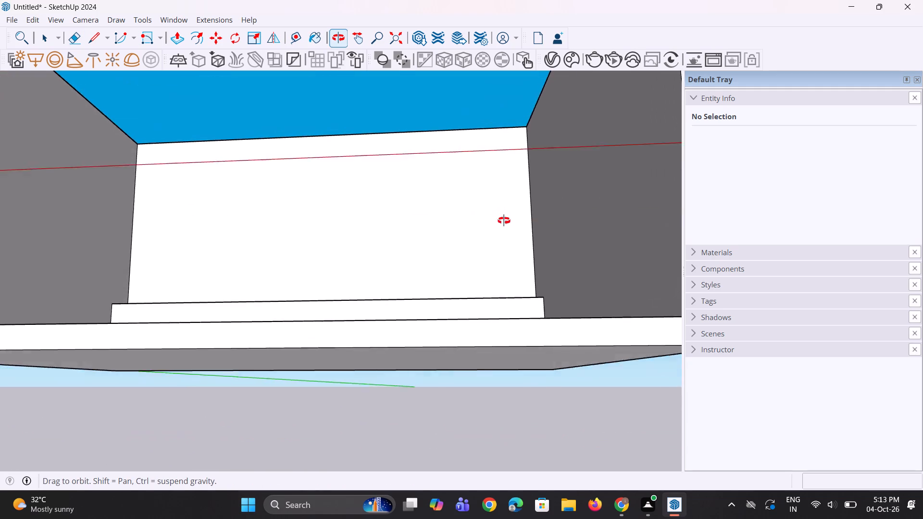
{"action": "middle_click_drag", "start_coordinate": [504, 221], "coordinate": [505, 231]}
{"action": "scroll", "coordinate": [483, 329], "scroll_direction": "up", "scroll_amount": 7}
{"action": "middle_click_drag", "start_coordinate": [495, 367], "coordinate": [506, 366]}
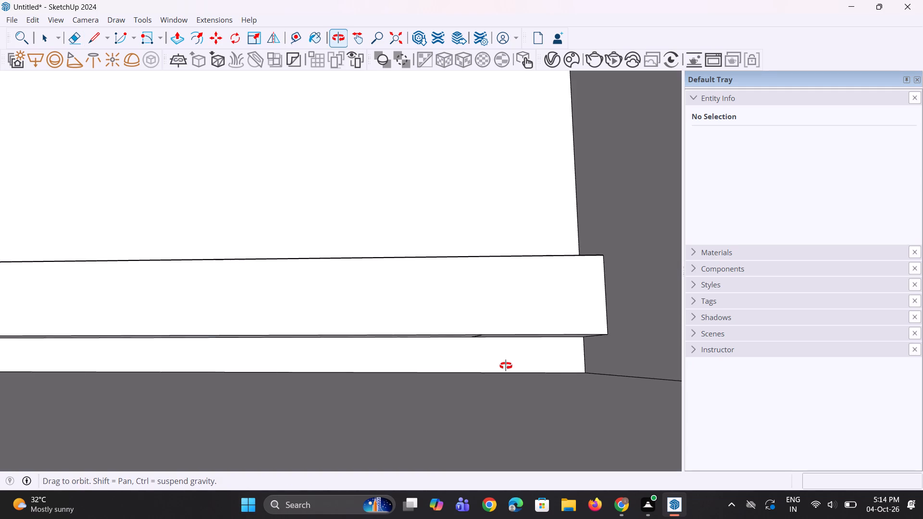
{"action": "middle_click_drag", "start_coordinate": [506, 366], "coordinate": [505, 365]}
{"action": "scroll", "coordinate": [502, 364], "scroll_direction": "up", "scroll_amount": 10}
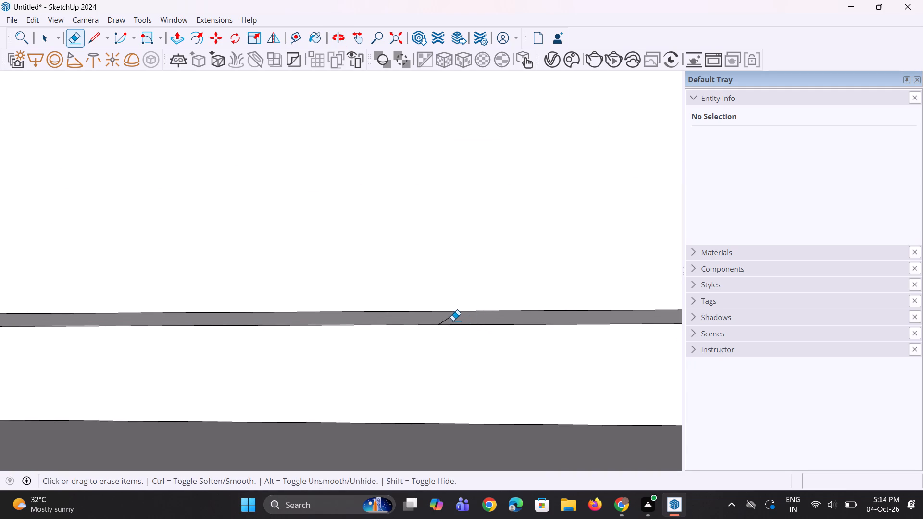
{"action": "left_click", "coordinate": [452, 320]}
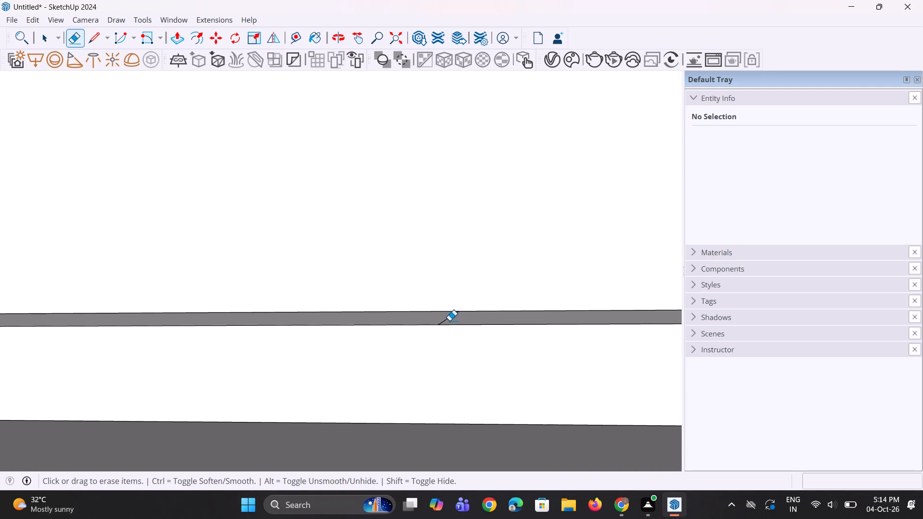
{"action": "left_click", "coordinate": [449, 321]}
{"action": "scroll", "coordinate": [453, 387], "scroll_direction": "down", "scroll_amount": 16}
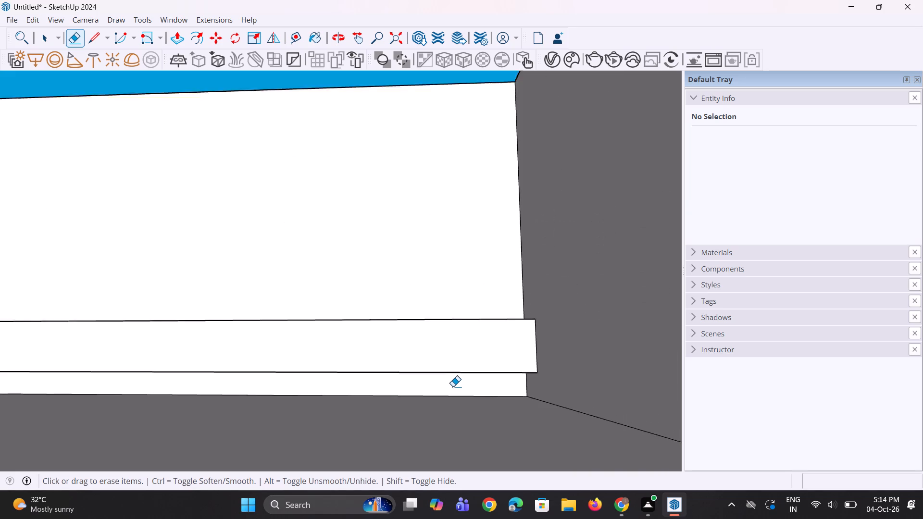
{"action": "scroll", "coordinate": [459, 383], "scroll_direction": "down", "scroll_amount": 6}
{"action": "middle_click_drag", "start_coordinate": [422, 372], "coordinate": [421, 396]}
{"action": "scroll", "coordinate": [305, 308], "scroll_direction": "up", "scroll_amount": 3}
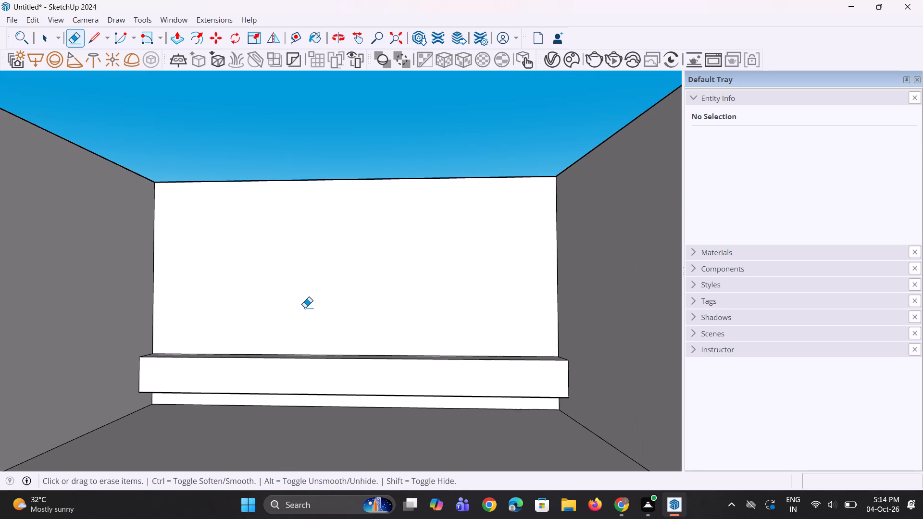
{"action": "key", "text": "space"}
{"action": "key", "text": "space"}
Inspect the widened room and its back-wall ledge from the front, outside and above.
{"action": "middle_click_drag", "start_coordinate": [308, 324], "coordinate": [337, 351]}
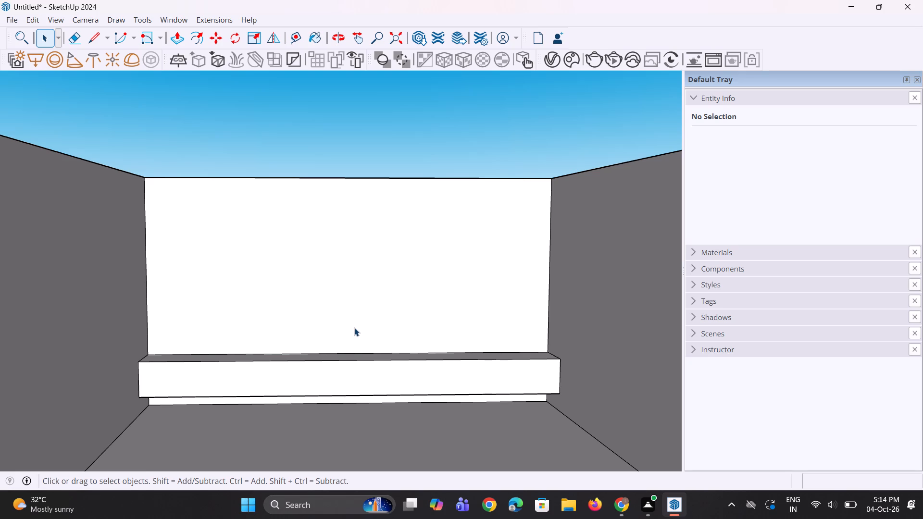
{"action": "scroll", "coordinate": [355, 327], "scroll_direction": "down", "scroll_amount": 3}
{"action": "middle_click_drag", "start_coordinate": [356, 333], "coordinate": [261, 408]}
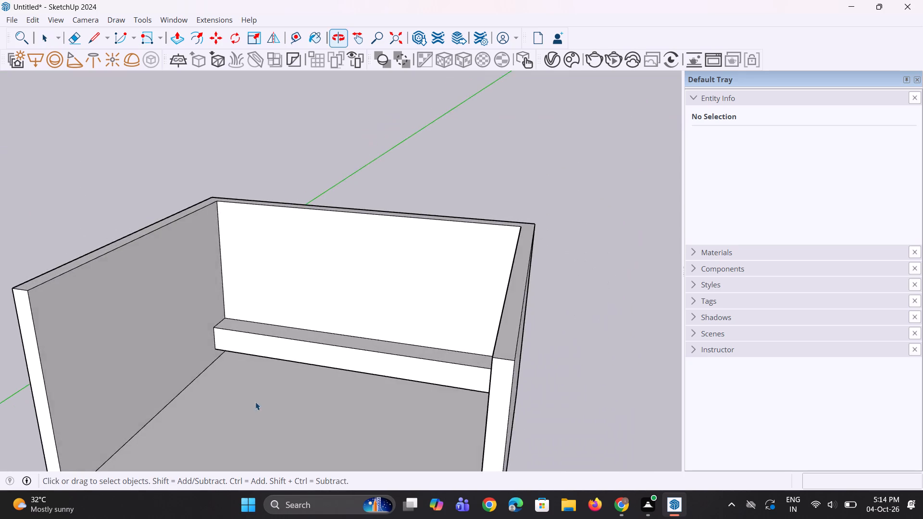
{"action": "scroll", "coordinate": [302, 340], "scroll_direction": "down", "scroll_amount": 4}
{"action": "middle_click_drag", "start_coordinate": [426, 321], "coordinate": [97, 350]}
{"action": "middle_click_drag", "start_coordinate": [379, 334], "coordinate": [191, 358]}
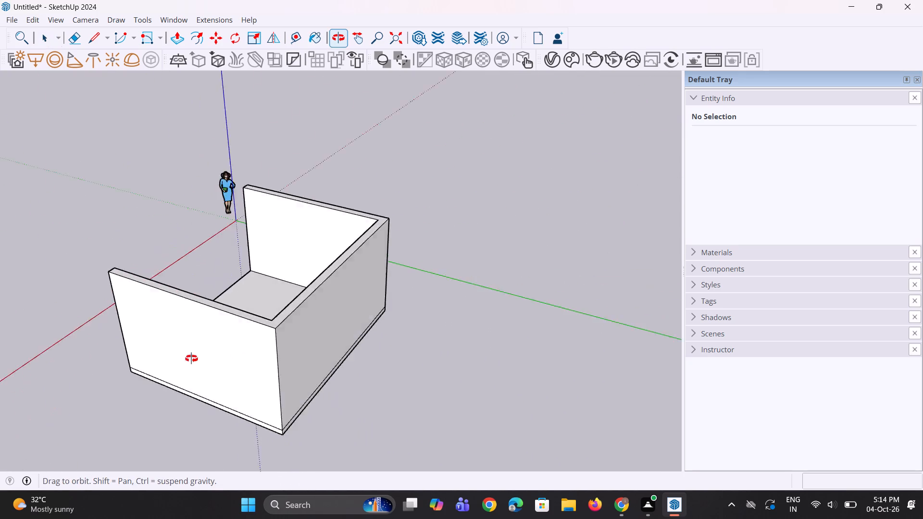
{"action": "middle_click_drag", "start_coordinate": [191, 358], "coordinate": [192, 358]}
{"action": "scroll", "coordinate": [355, 320], "scroll_direction": "up", "scroll_amount": 3}
{"action": "middle_click_drag", "start_coordinate": [299, 324], "coordinate": [393, 346]}
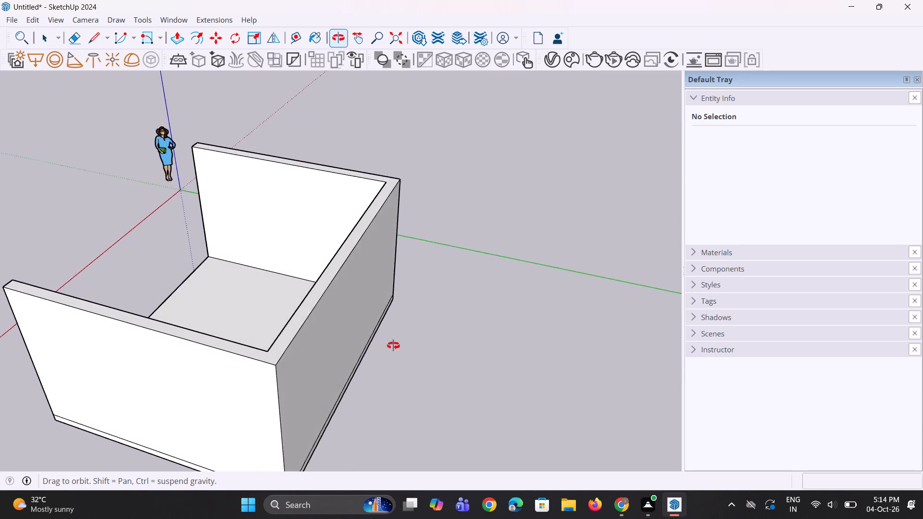
{"action": "middle_click_drag", "start_coordinate": [393, 346], "coordinate": [661, 355]}
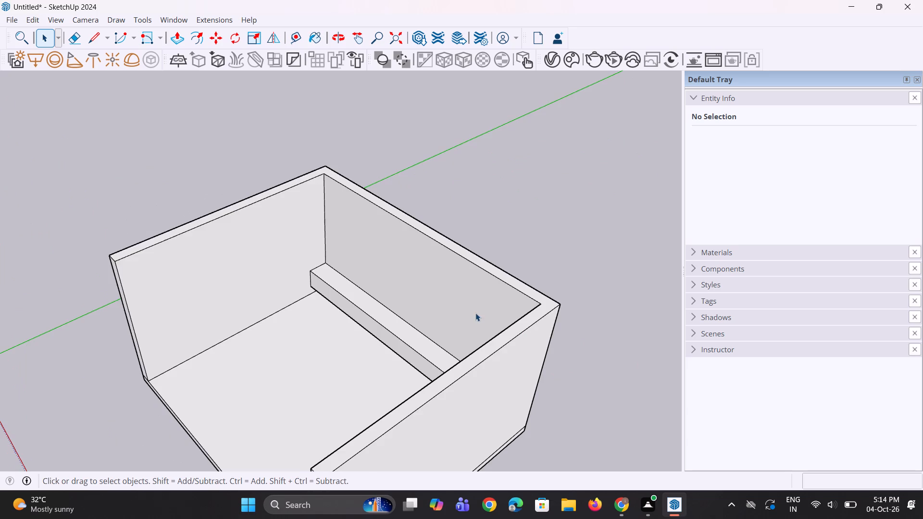
Push/Pull the ledge's front face back 1' 6", flush with the back wall.
{"action": "scroll", "coordinate": [475, 313], "scroll_direction": "down", "scroll_amount": 4}
{"action": "middle_click_drag", "start_coordinate": [257, 322], "coordinate": [425, 293]}
{"action": "scroll", "coordinate": [425, 308], "scroll_direction": "up", "scroll_amount": 1}
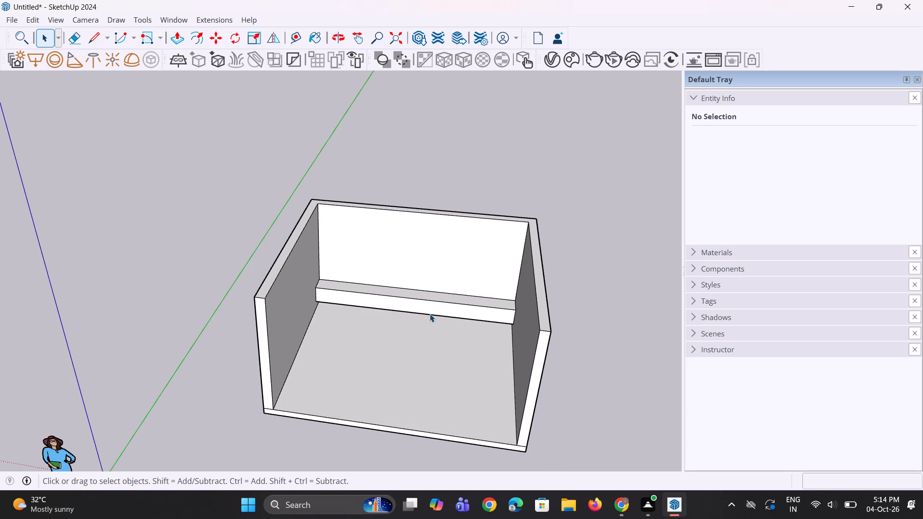
{"action": "key", "text": "p"}
{"action": "left_click", "coordinate": [442, 314]}
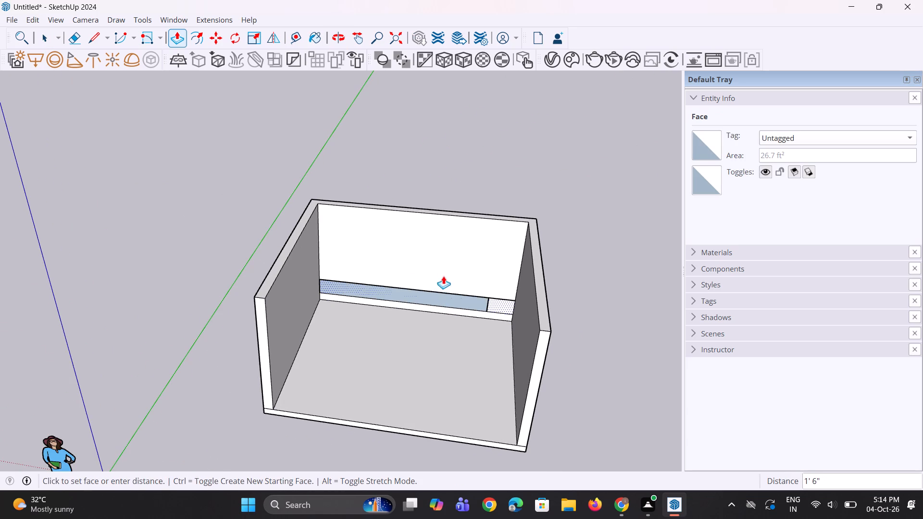
{"action": "left_click", "coordinate": [437, 269]}
Draw a 2' 3 5/8" by 1' 6" rectangle to close the opening at the right end of the back wall's middle band.
{"action": "middle_click_drag", "start_coordinate": [446, 312], "coordinate": [481, 316]}
{"action": "scroll", "coordinate": [499, 275], "scroll_direction": "up", "scroll_amount": 2}
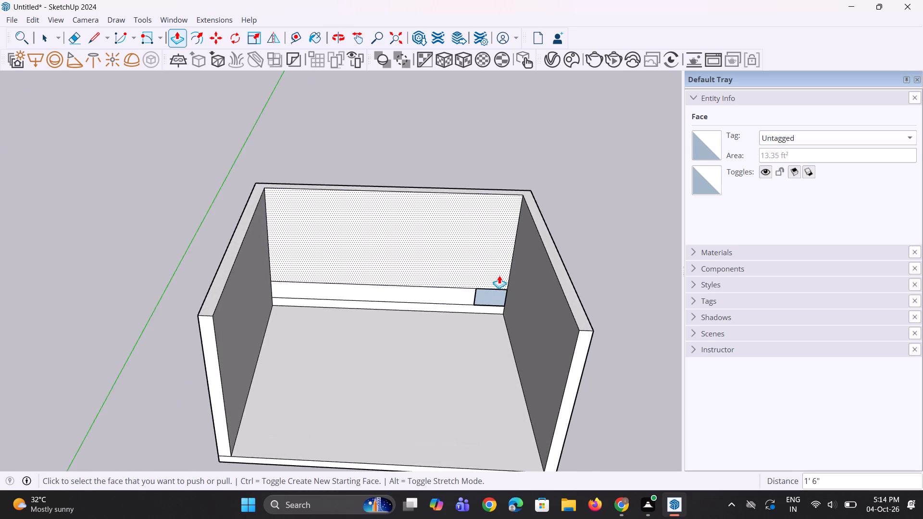
{"action": "scroll", "coordinate": [499, 275], "scroll_direction": "up", "scroll_amount": 2}
{"action": "key", "text": "r"}
{"action": "left_click", "coordinate": [475, 291]}
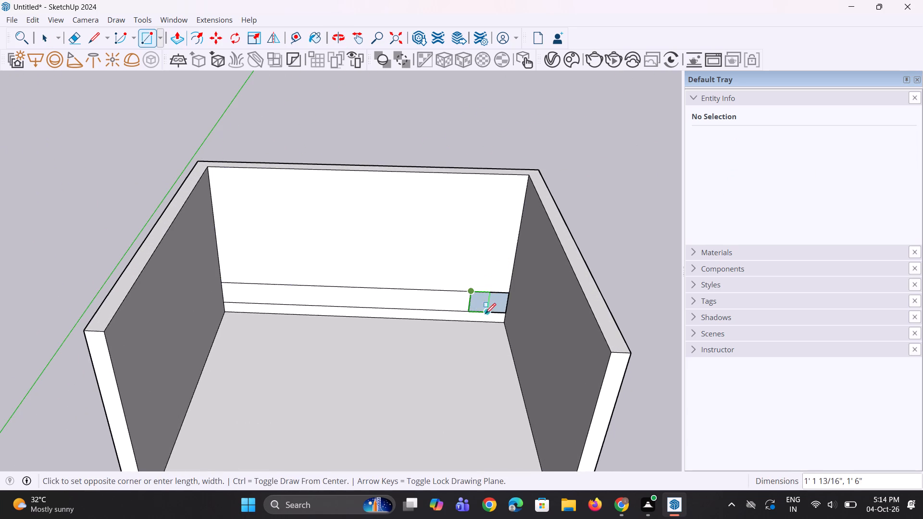
{"action": "left_click", "coordinate": [507, 314]}
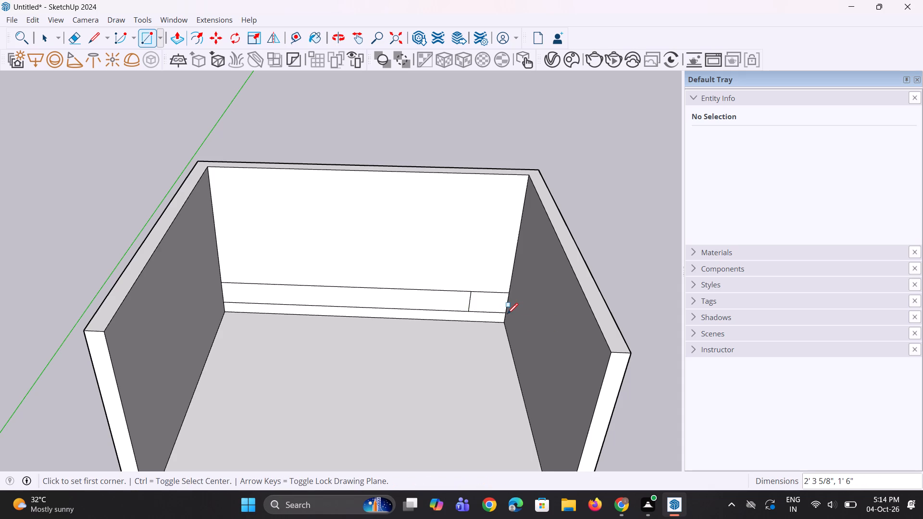
Erase the vertical line across the back wall's middle band and leave the Eraser.
{"action": "scroll", "coordinate": [488, 331], "scroll_direction": "up", "scroll_amount": 2}
{"action": "middle_click_drag", "start_coordinate": [488, 331], "coordinate": [469, 285]}
{"action": "scroll", "coordinate": [469, 285], "scroll_direction": "up", "scroll_amount": 5}
{"action": "key", "text": "space"}
{"action": "key", "text": "e"}
{"action": "scroll", "coordinate": [469, 316], "scroll_direction": "up", "scroll_amount": 1}
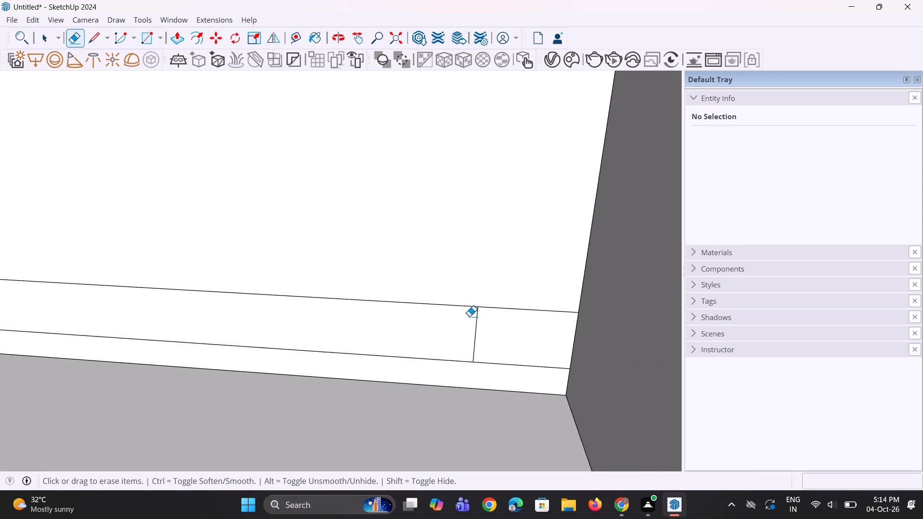
{"action": "scroll", "coordinate": [469, 316], "scroll_direction": "up", "scroll_amount": 2}
{"action": "left_click", "coordinate": [478, 322]}
{"action": "scroll", "coordinate": [456, 347], "scroll_direction": "down", "scroll_amount": 12}
{"action": "key", "text": "space"}
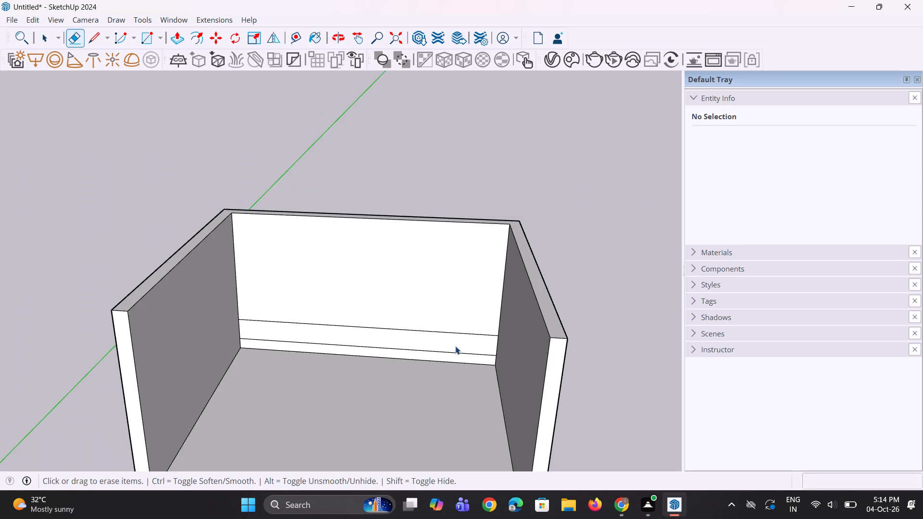
{"action": "key", "text": "space"}
Examine the back wall and its horizontal bands from the room's open front.
{"action": "scroll", "coordinate": [486, 343], "scroll_direction": "down", "scroll_amount": 2}
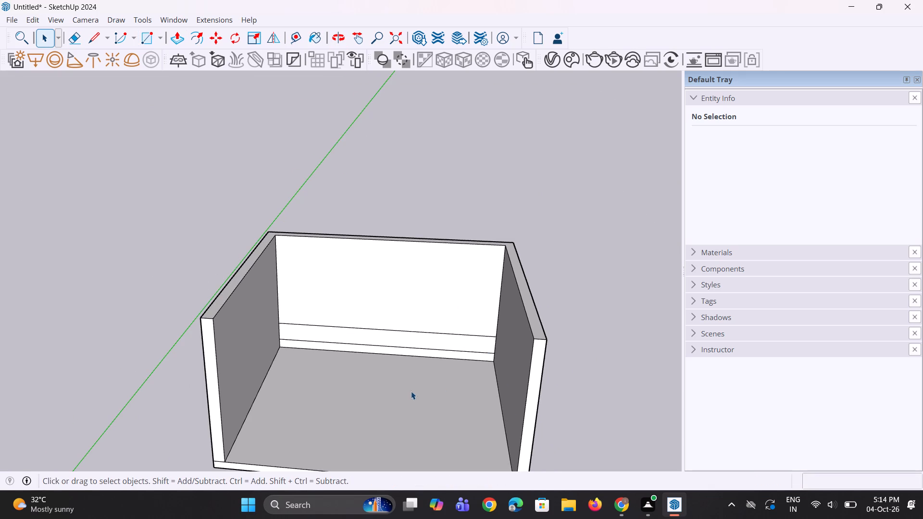
{"action": "middle_click_drag", "start_coordinate": [368, 366], "coordinate": [353, 354]}
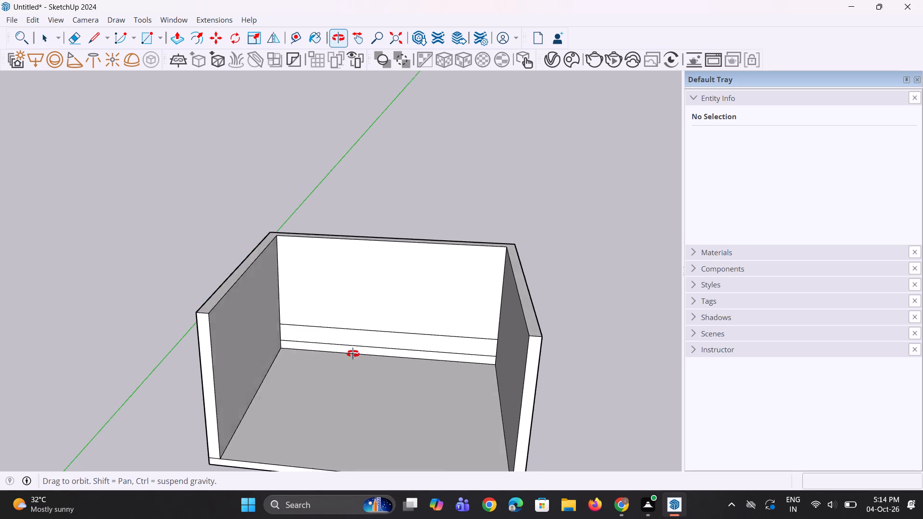
{"action": "middle_click_drag", "start_coordinate": [353, 354], "coordinate": [337, 346]}
{"action": "scroll", "coordinate": [337, 346], "scroll_direction": "up", "scroll_amount": 1}
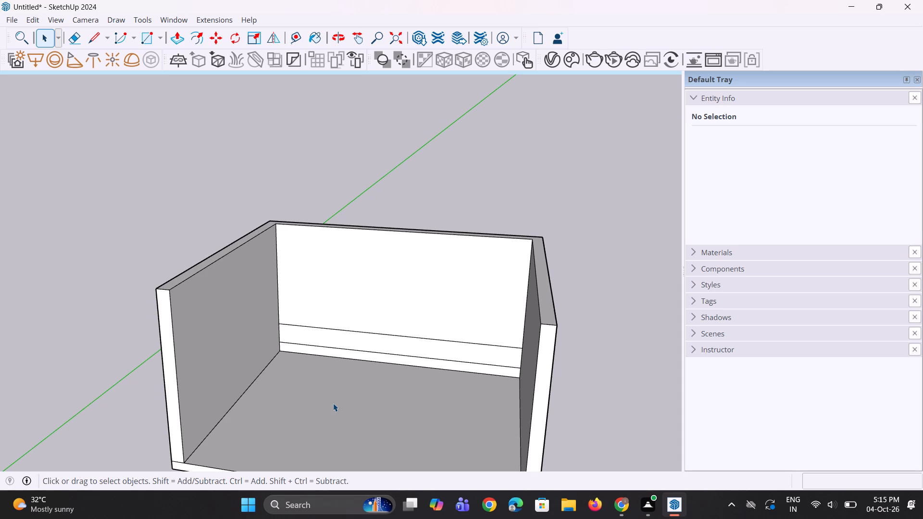
{"action": "scroll", "coordinate": [201, 285], "scroll_direction": "down", "scroll_amount": 3}
{"action": "middle_click_drag", "start_coordinate": [259, 330], "coordinate": [293, 314]}
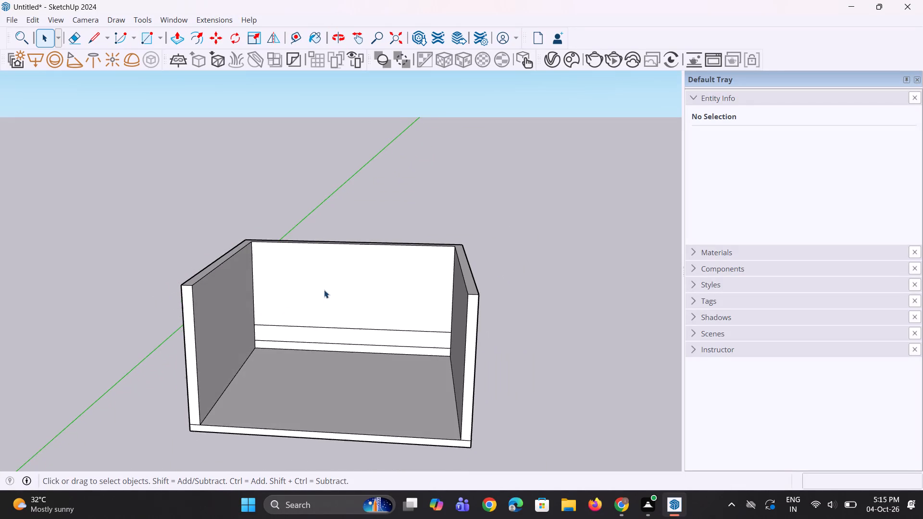
{"action": "scroll", "coordinate": [331, 255], "scroll_direction": "up", "scroll_amount": 3}
{"action": "left_click", "coordinate": [361, 175]}
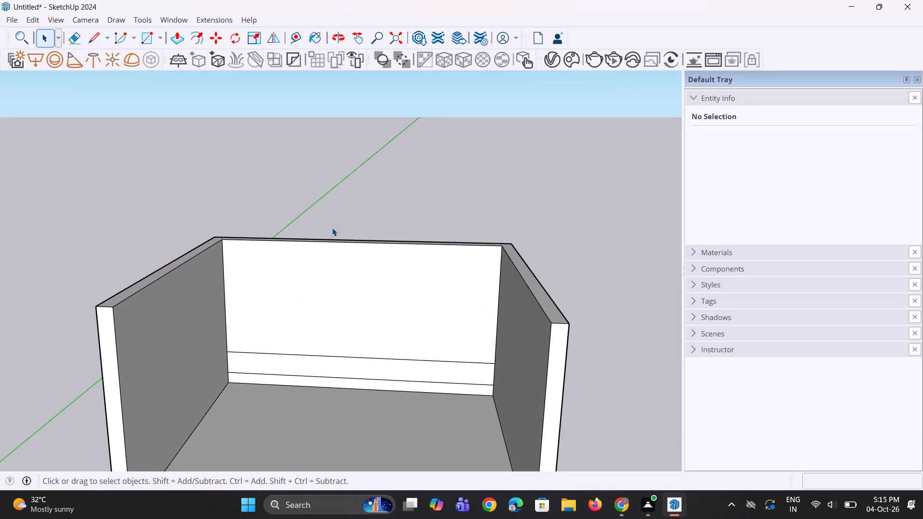
{"action": "left_click", "coordinate": [319, 202]}
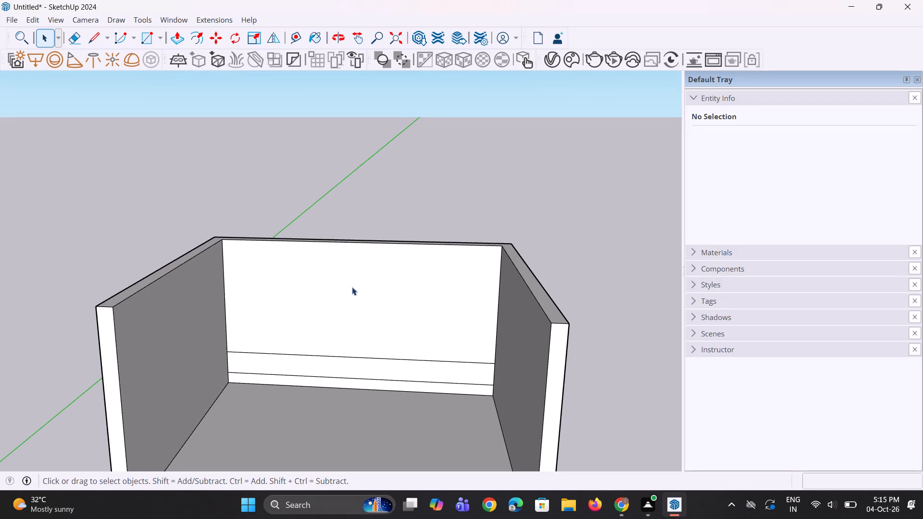
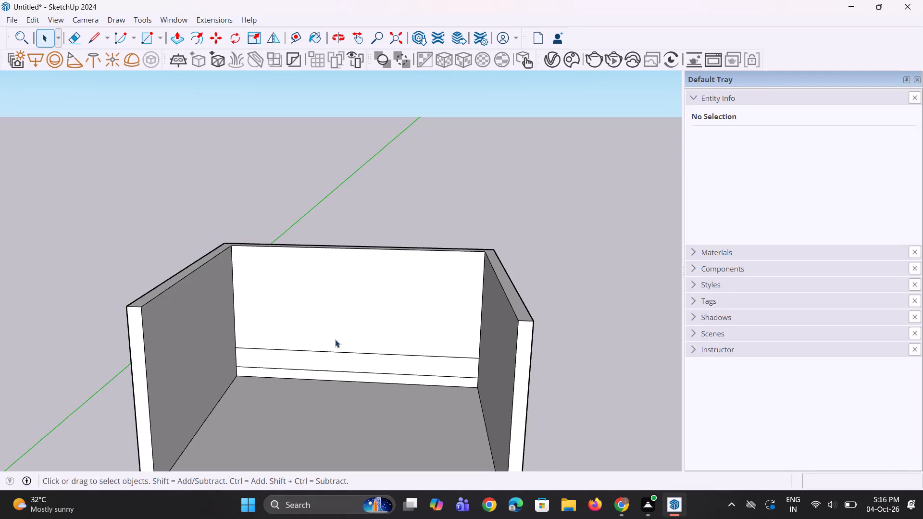
Copy the right vertical edge of the back wall's upper panel about 1' 10" inward along the band line.
{"action": "middle_click_drag", "start_coordinate": [355, 337], "coordinate": [357, 320]}
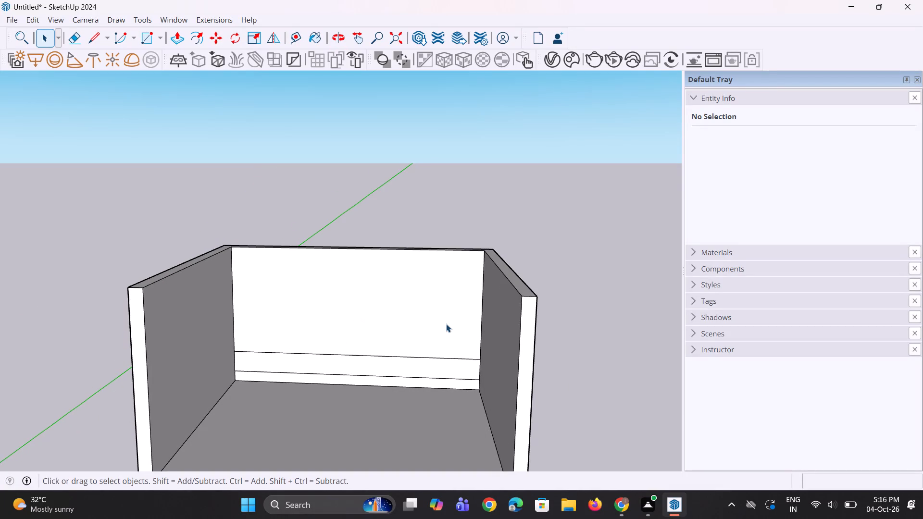
{"action": "scroll", "coordinate": [446, 324], "scroll_direction": "up", "scroll_amount": 3}
{"action": "left_click", "coordinate": [493, 329]}
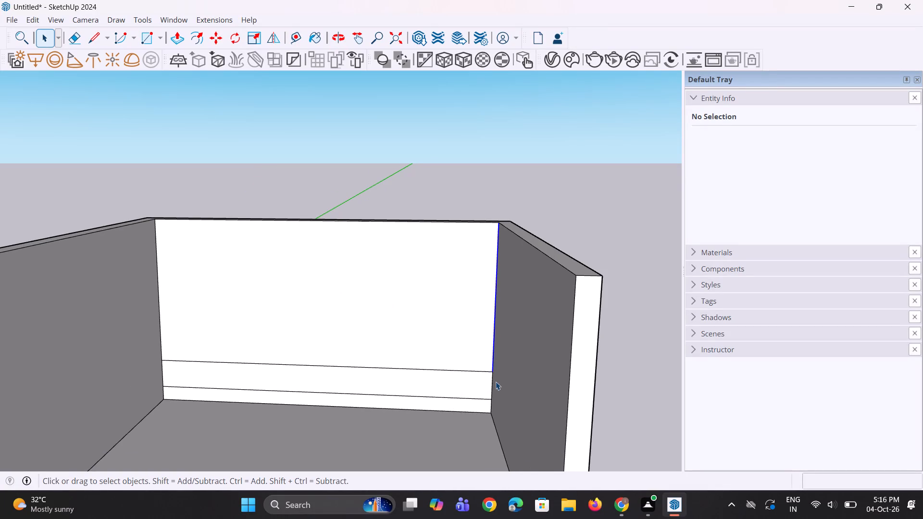
{"action": "scroll", "coordinate": [496, 383], "scroll_direction": "up", "scroll_amount": 3}
{"action": "key", "text": "m"}
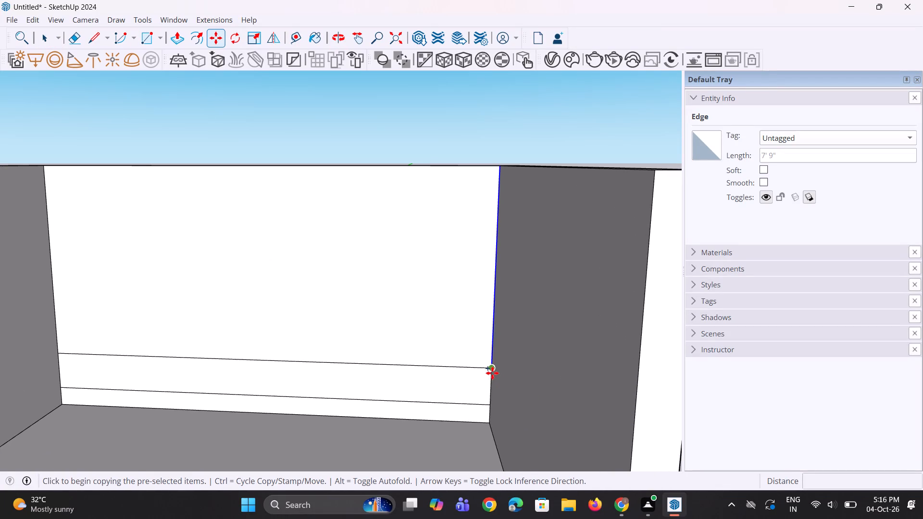
{"action": "left_click", "coordinate": [492, 373]}
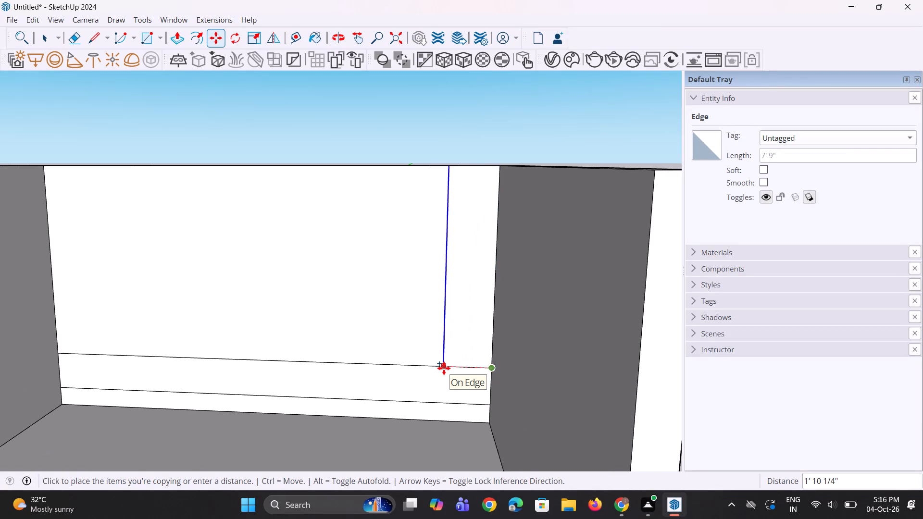
{"action": "left_click", "coordinate": [444, 368]}
{"action": "scroll", "coordinate": [449, 372], "scroll_direction": "down", "scroll_amount": 5}
{"action": "key", "text": "space"}
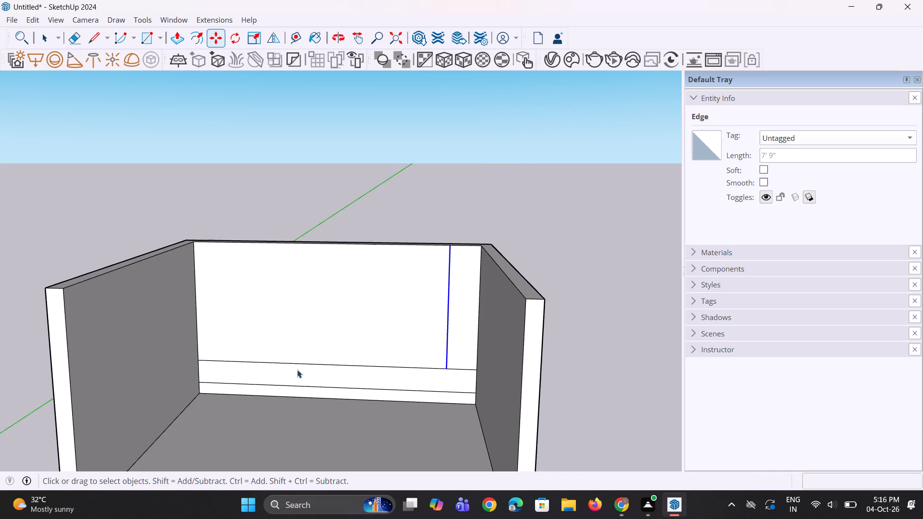
Copy the left vertical edge of the back wall's upper panel about 1' 11 1/2" inward along the band line.
{"action": "scroll", "coordinate": [271, 359], "scroll_direction": "up", "scroll_amount": 1}
{"action": "key", "text": "space"}
{"action": "left_click", "coordinate": [189, 325]}
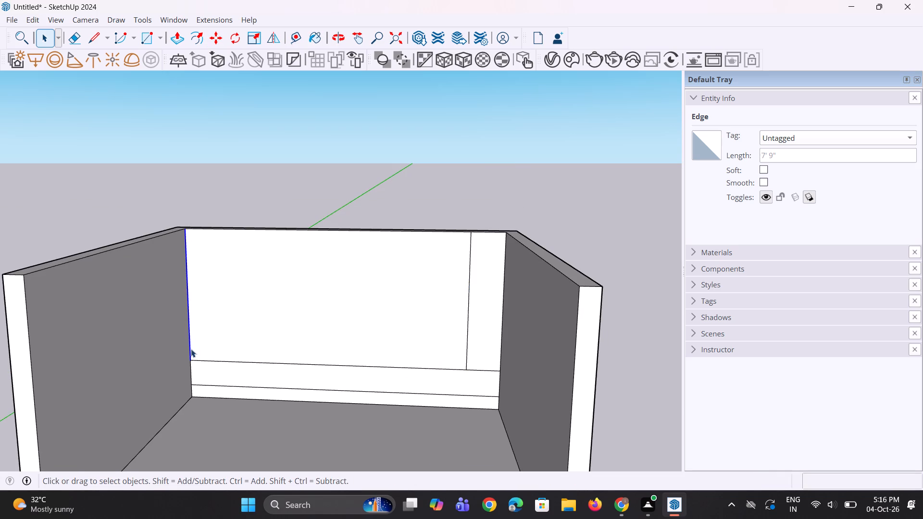
{"action": "scroll", "coordinate": [192, 351], "scroll_direction": "up", "scroll_amount": 5}
{"action": "key", "text": "m"}
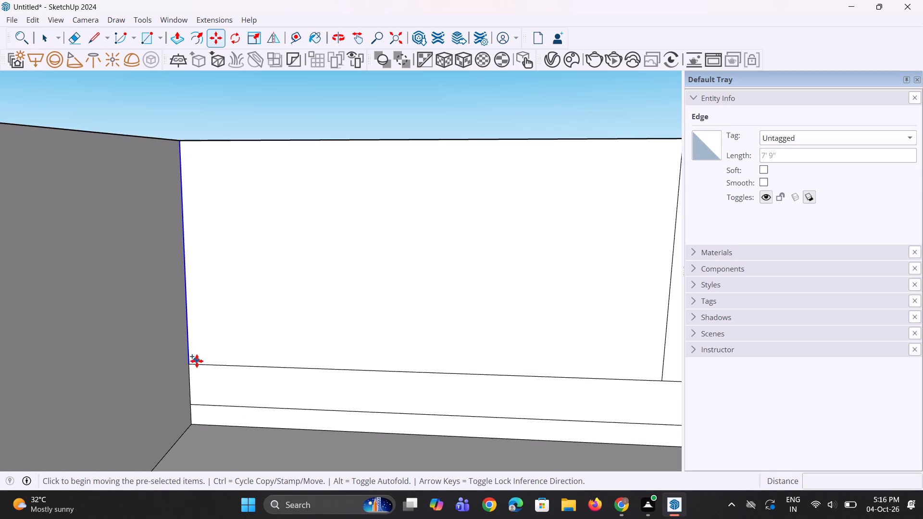
{"action": "left_click", "coordinate": [193, 365]}
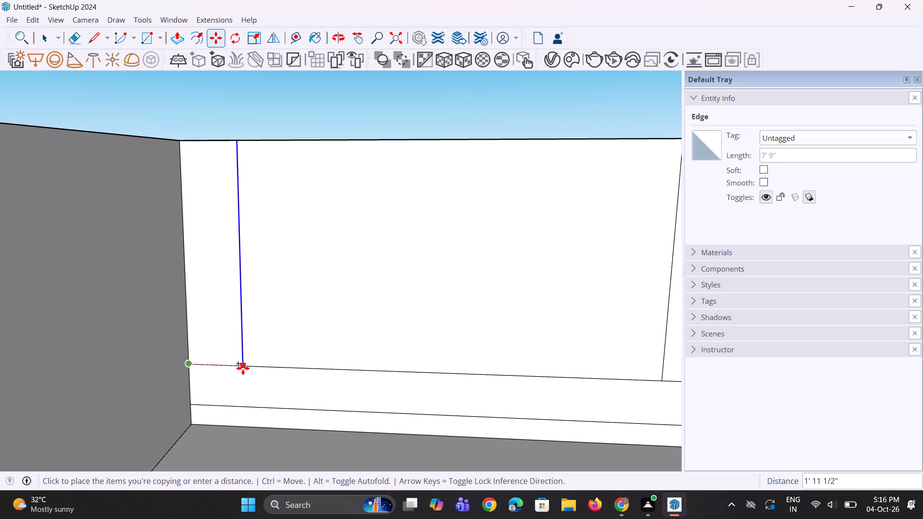
{"action": "left_click", "coordinate": [243, 368]}
Copy the left inner vertical line 2' toward the wall's centre to outline a column.
{"action": "scroll", "coordinate": [248, 404], "scroll_direction": "down", "scroll_amount": 9}
{"action": "middle_click_drag", "start_coordinate": [279, 385], "coordinate": [296, 346]}
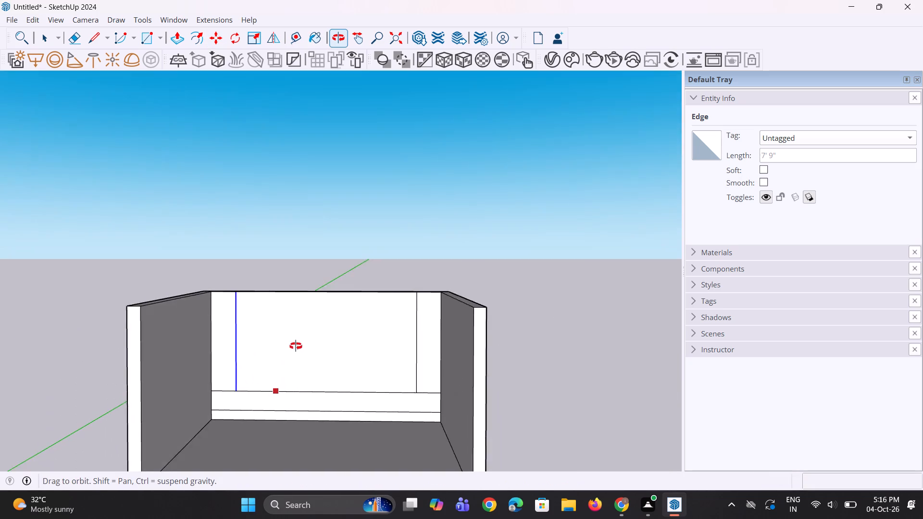
{"action": "middle_click_drag", "start_coordinate": [296, 346], "coordinate": [299, 335]}
{"action": "scroll", "coordinate": [377, 356], "scroll_direction": "up", "scroll_amount": 2}
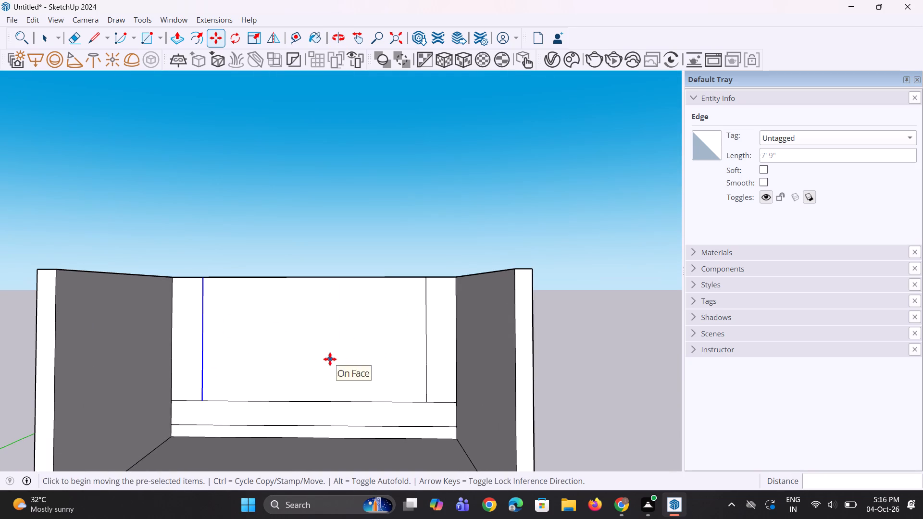
{"action": "key", "text": "m"}
{"action": "left_click", "coordinate": [206, 398]}
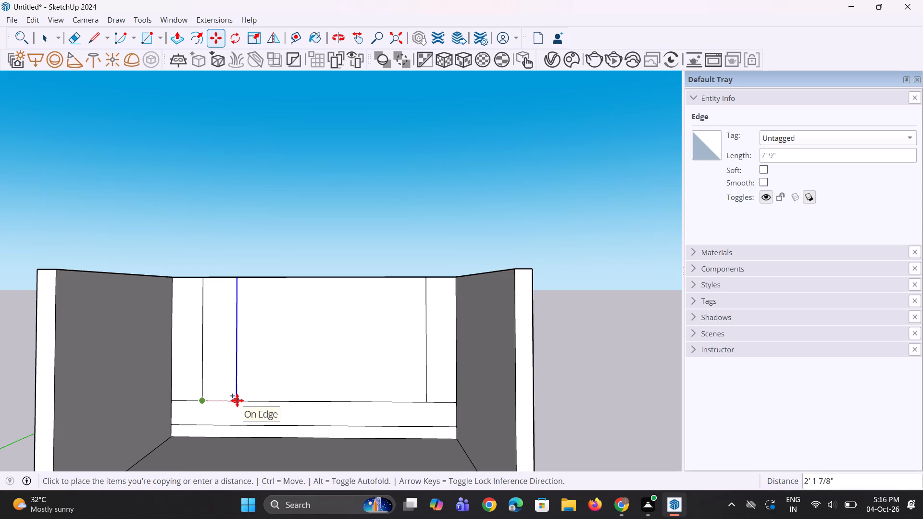
{"action": "type", "text": "2'"}
{"action": "key", "text": "Return"}
{"action": "middle_click_drag", "start_coordinate": [247, 412], "coordinate": [243, 412]}
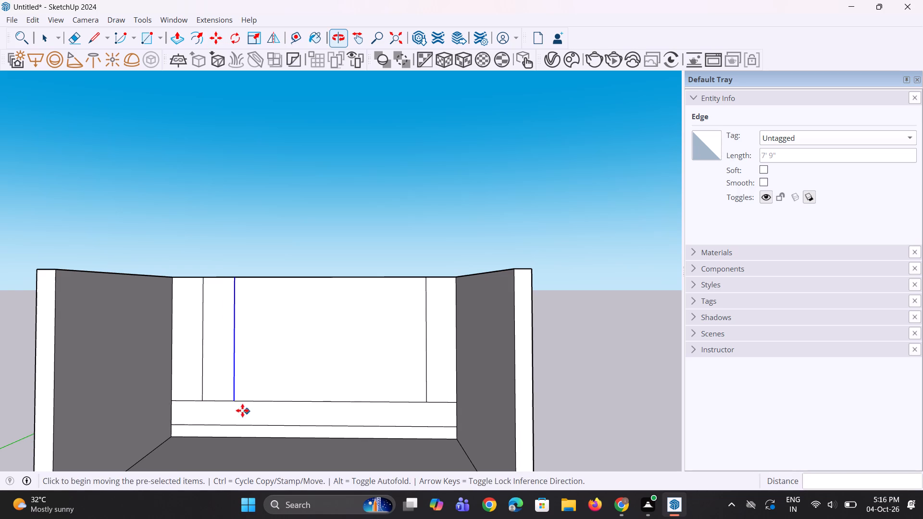
Copy the right inner vertical line 2' toward the wall's centre to outline a matching column, and clear the selection.
{"action": "key", "text": "space"}
{"action": "left_click", "coordinate": [427, 394]}
{"action": "scroll", "coordinate": [421, 400], "scroll_direction": "up", "scroll_amount": 2}
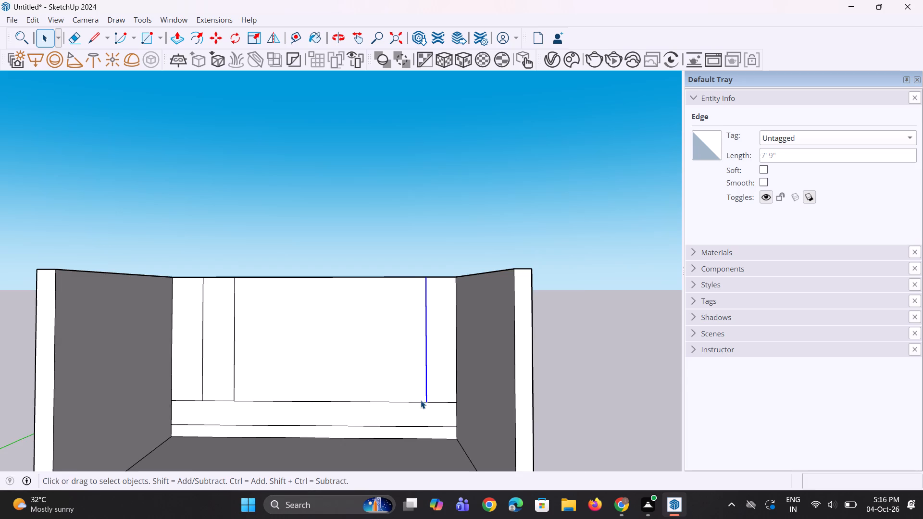
{"action": "key", "text": "m"}
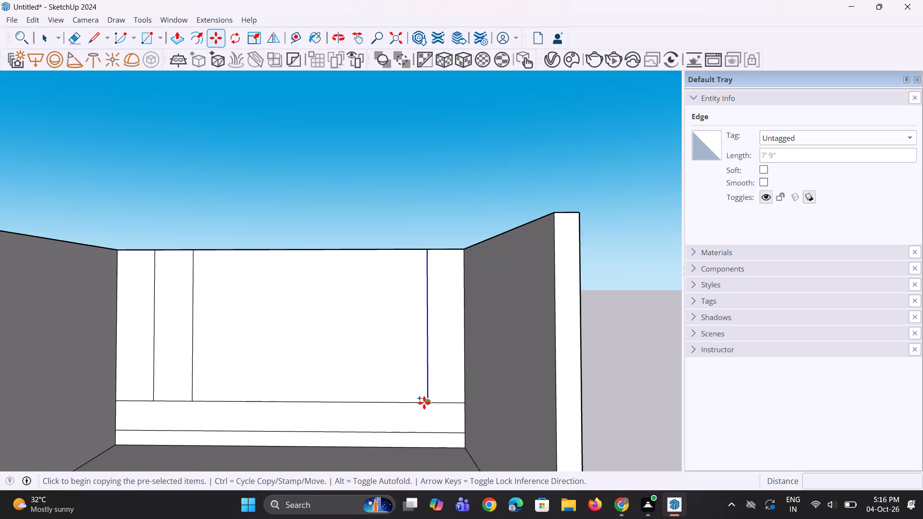
{"action": "left_click", "coordinate": [424, 403]}
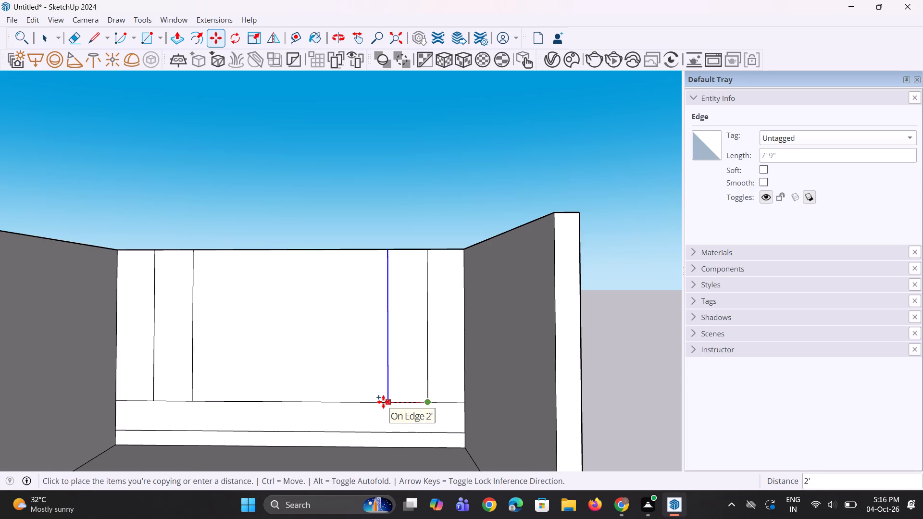
{"action": "left_click", "coordinate": [383, 402]}
{"action": "scroll", "coordinate": [327, 414], "scroll_direction": "down", "scroll_amount": 5}
{"action": "key", "text": "space"}
{"action": "key", "text": "space"}
{"action": "left_click", "coordinate": [389, 229]}
Copy the top edge of the right column 2" down to form a thin strip.
{"action": "middle_click_drag", "start_coordinate": [360, 310], "coordinate": [342, 369]}
{"action": "scroll", "coordinate": [376, 330], "scroll_direction": "up", "scroll_amount": 2}
{"action": "middle_click_drag", "start_coordinate": [379, 337], "coordinate": [352, 339]}
{"action": "scroll", "coordinate": [376, 342], "scroll_direction": "up", "scroll_amount": 4}
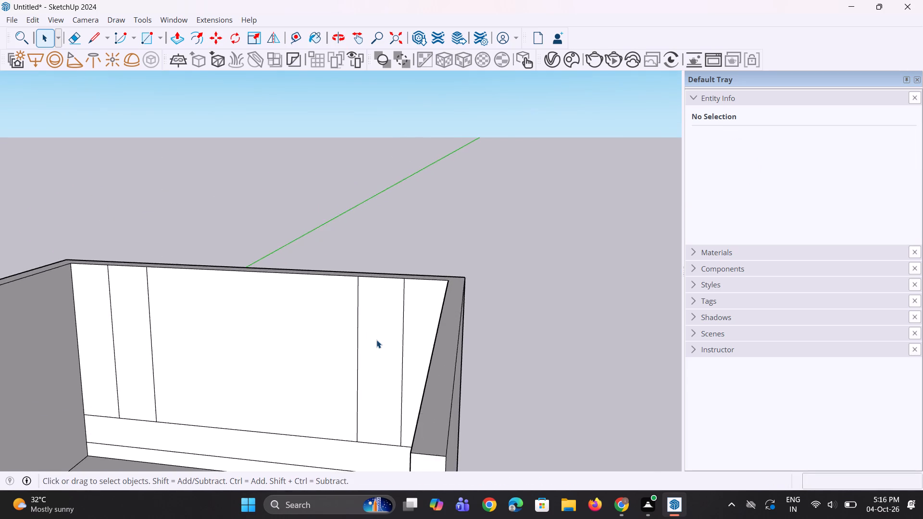
{"action": "middle_click_drag", "start_coordinate": [382, 335], "coordinate": [410, 297]}
{"action": "left_click", "coordinate": [401, 272]}
{"action": "scroll", "coordinate": [392, 335], "scroll_direction": "up", "scroll_amount": 2}
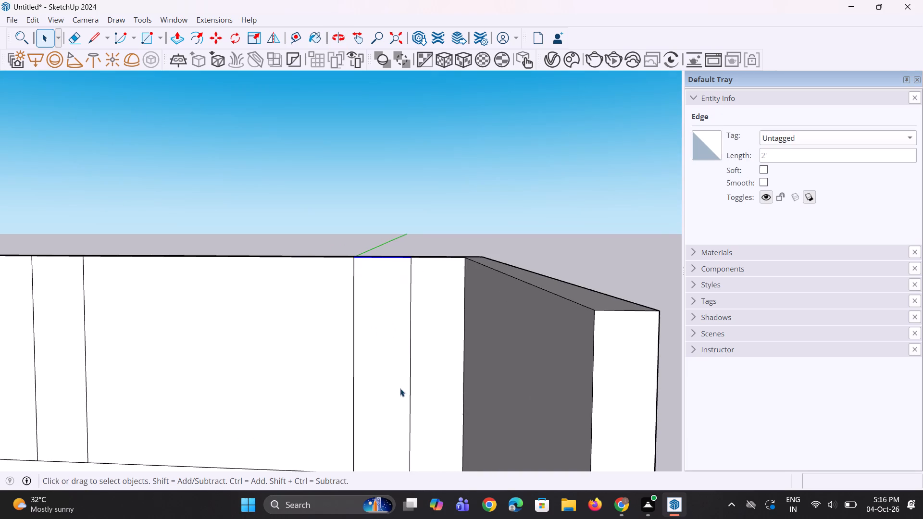
{"action": "scroll", "coordinate": [374, 335], "scroll_direction": "down", "scroll_amount": 4}
{"action": "key", "text": "m"}
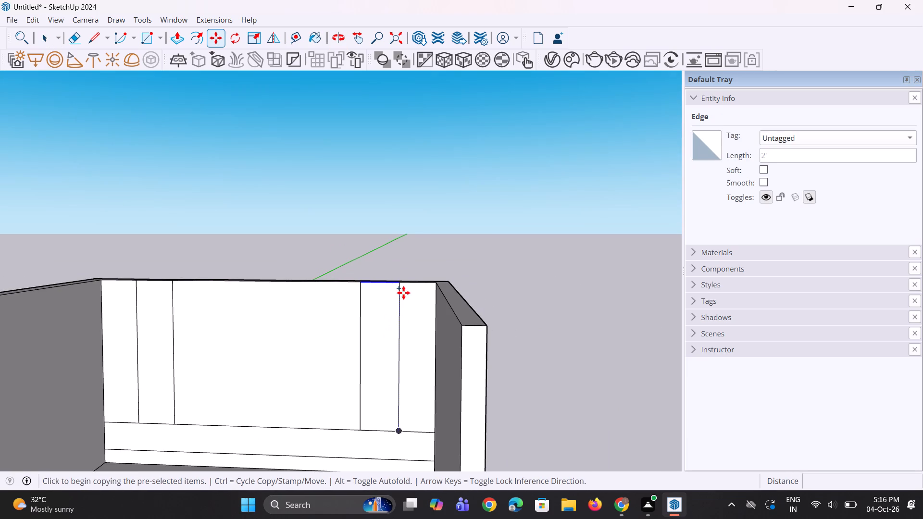
{"action": "left_click_drag", "start_coordinate": [399, 283], "coordinate": [399, 288]}
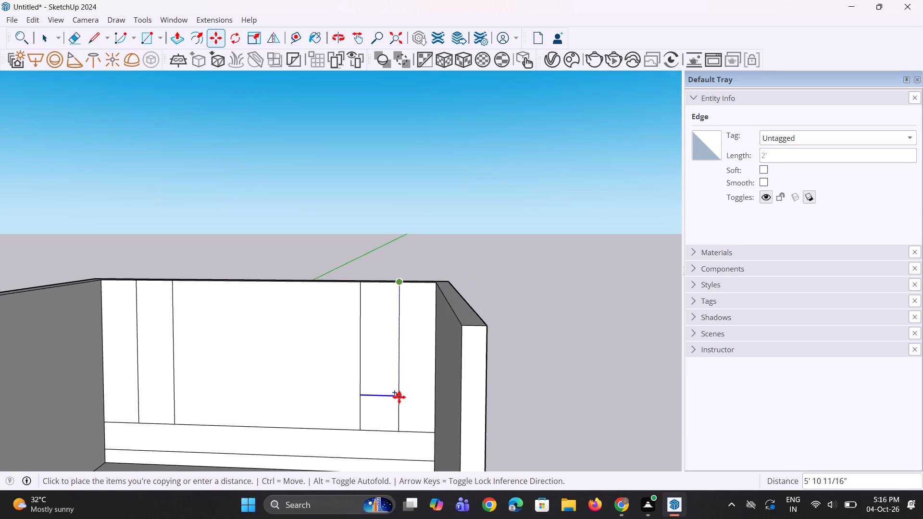
{"action": "scroll", "coordinate": [400, 291], "scroll_direction": "up", "scroll_amount": 2}
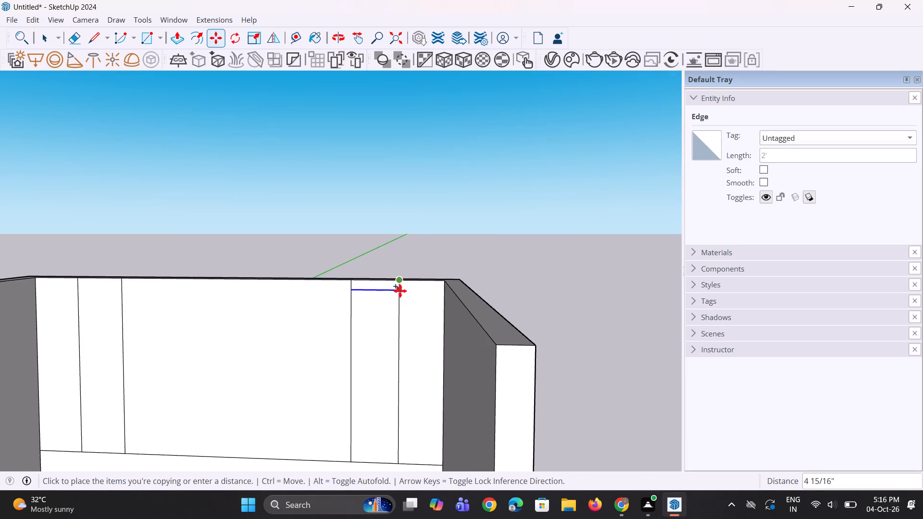
{"action": "scroll", "coordinate": [400, 291], "scroll_direction": "up", "scroll_amount": 3}
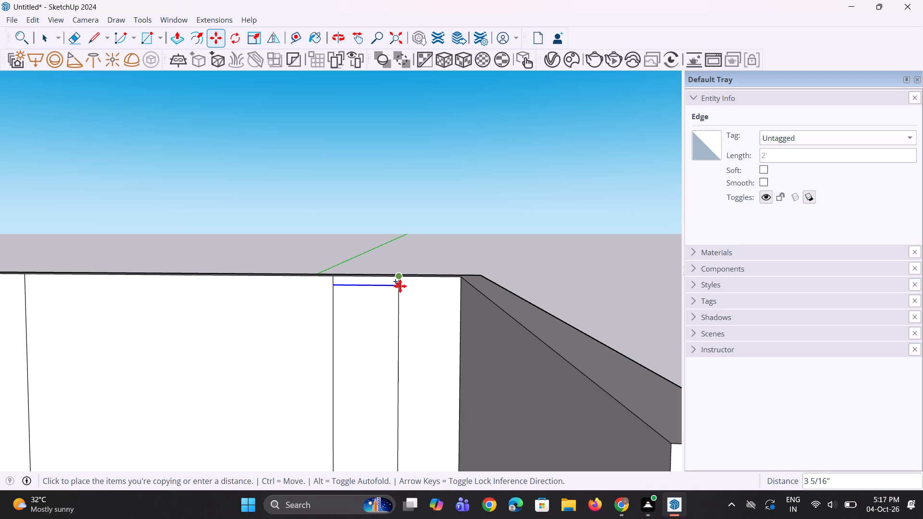
{"action": "type", "text": "2\""}
{"action": "key", "text": "Return"}
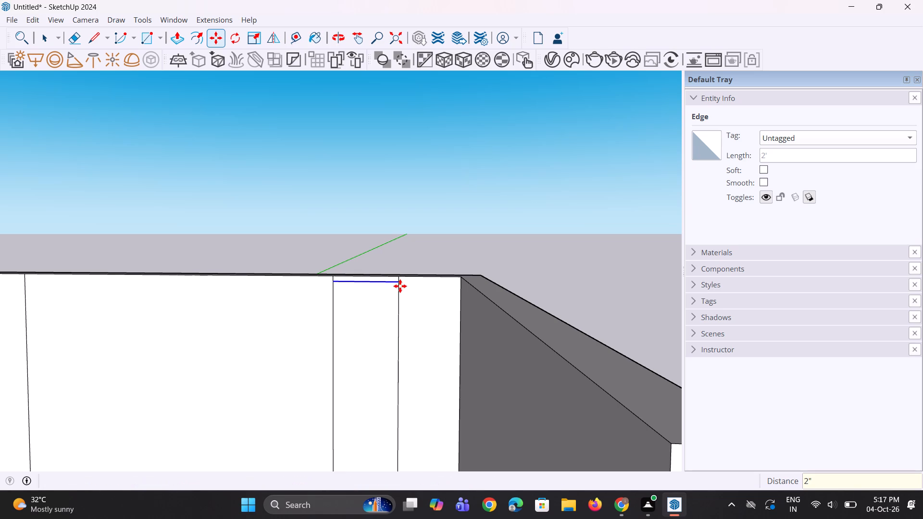
{"action": "middle_click_drag", "start_coordinate": [392, 318], "coordinate": [388, 318]}
{"action": "key", "text": "space"}
Copy the right column's 2" top strip 7' 7" down to its base and divide the distance into 5 equal spaces.
{"action": "scroll", "coordinate": [388, 286], "scroll_direction": "up", "scroll_amount": 1}
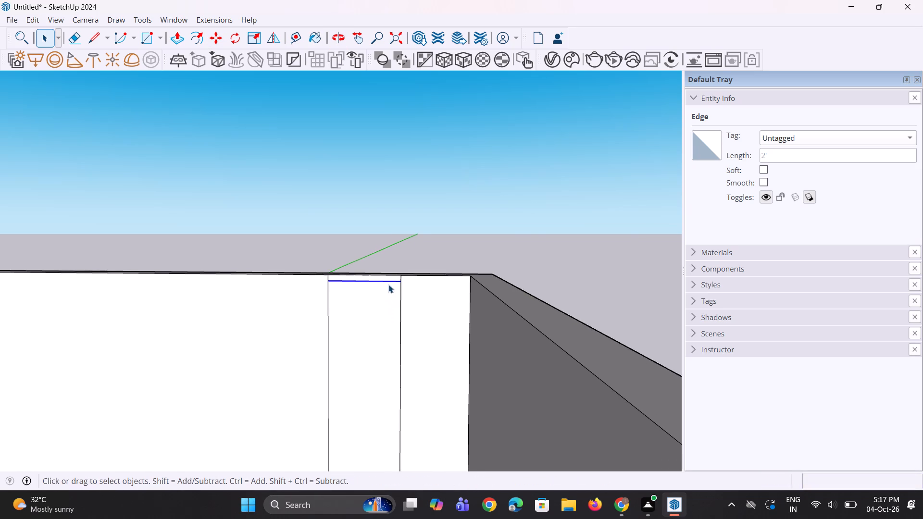
{"action": "double_click", "coordinate": [390, 280]}
{"action": "scroll", "coordinate": [392, 279], "scroll_direction": "up", "scroll_amount": 4}
{"action": "left_click", "coordinate": [376, 279]}
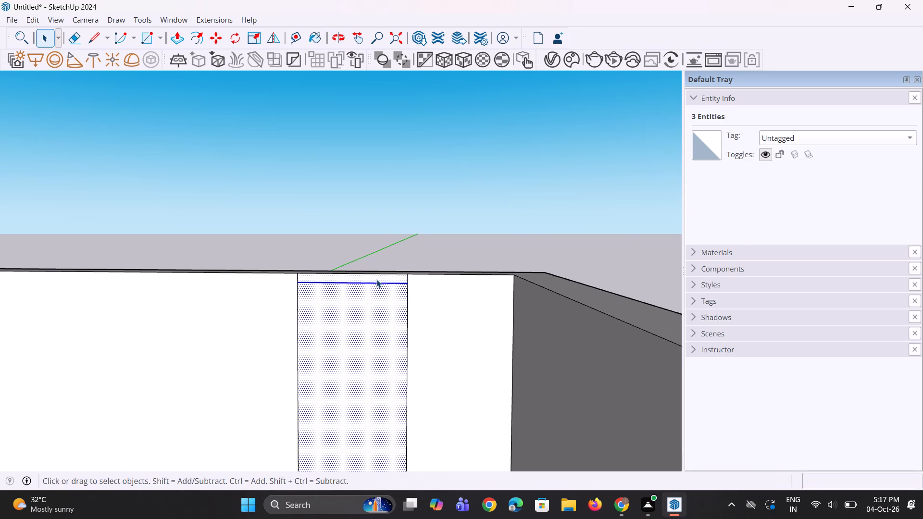
{"action": "scroll", "coordinate": [376, 279], "scroll_direction": "down", "scroll_amount": 7}
{"action": "key", "text": "m"}
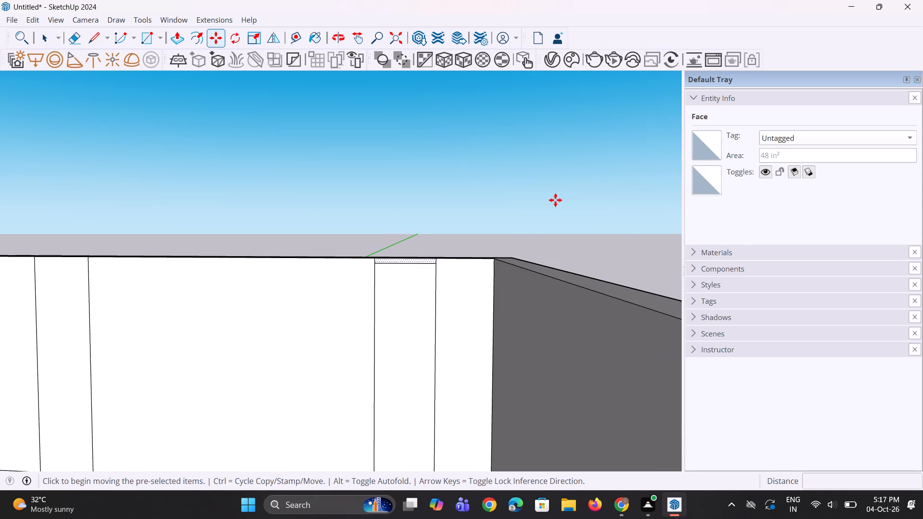
{"action": "left_click", "coordinate": [437, 265]}
{"action": "scroll", "coordinate": [438, 305], "scroll_direction": "down", "scroll_amount": 5}
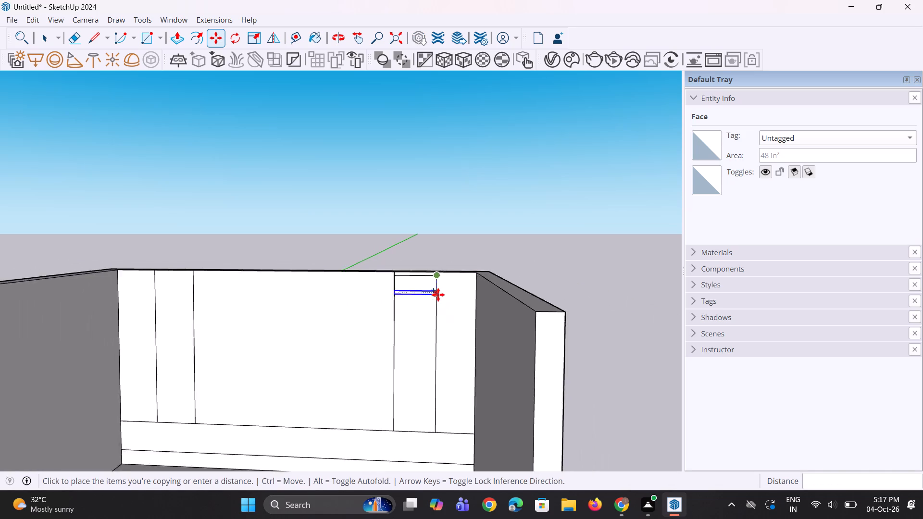
{"action": "scroll", "coordinate": [438, 295], "scroll_direction": "down", "scroll_amount": 1}
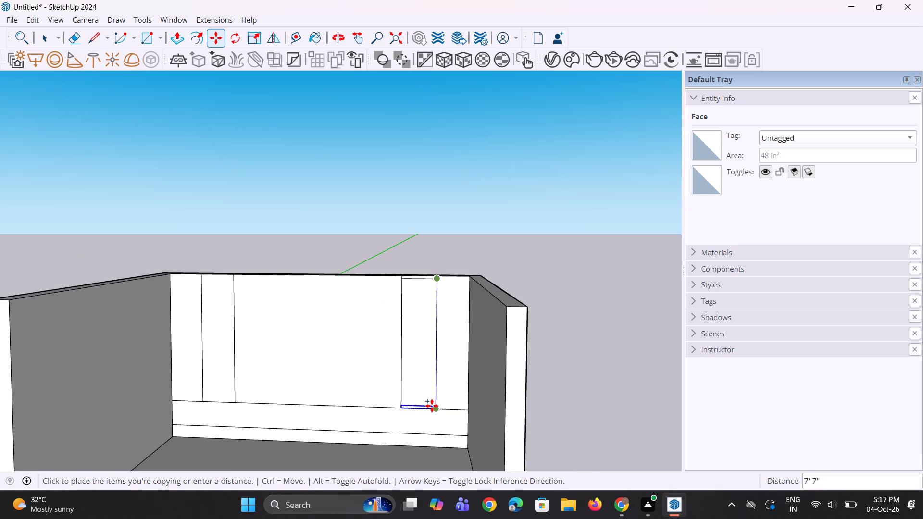
{"action": "left_click", "coordinate": [432, 406]}
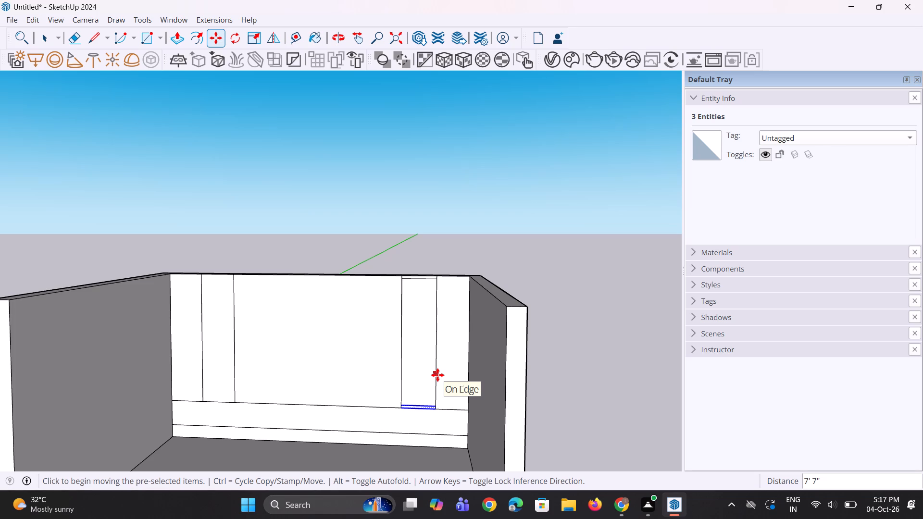
{"action": "key", "text": "slash"}
{"action": "key", "text": "5"}
{"action": "key", "text": "Return"}
{"action": "middle_click_drag", "start_coordinate": [406, 383], "coordinate": [367, 368]}
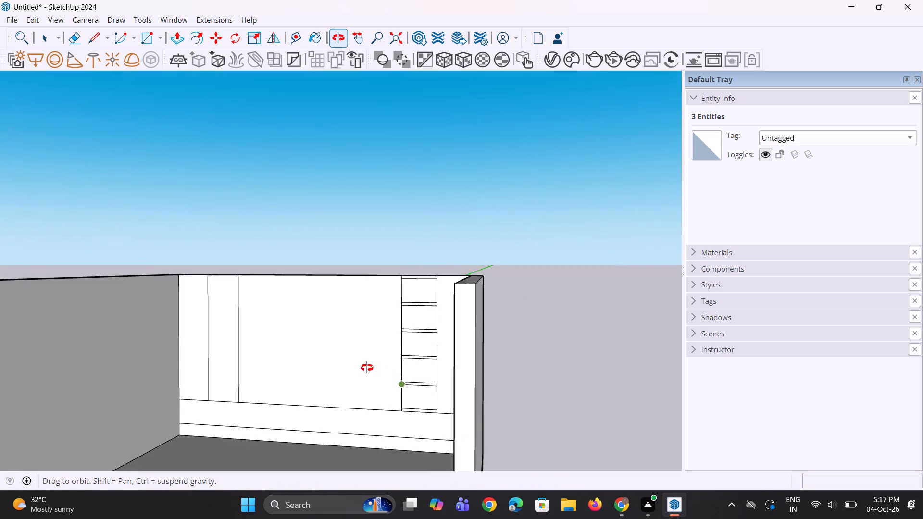
{"action": "middle_click_drag", "start_coordinate": [367, 368], "coordinate": [379, 405]}
{"action": "key", "text": "space"}
Copy the 2" strip from the top of the right column to the top of the left column.
{"action": "scroll", "coordinate": [415, 287], "scroll_direction": "up", "scroll_amount": 4}
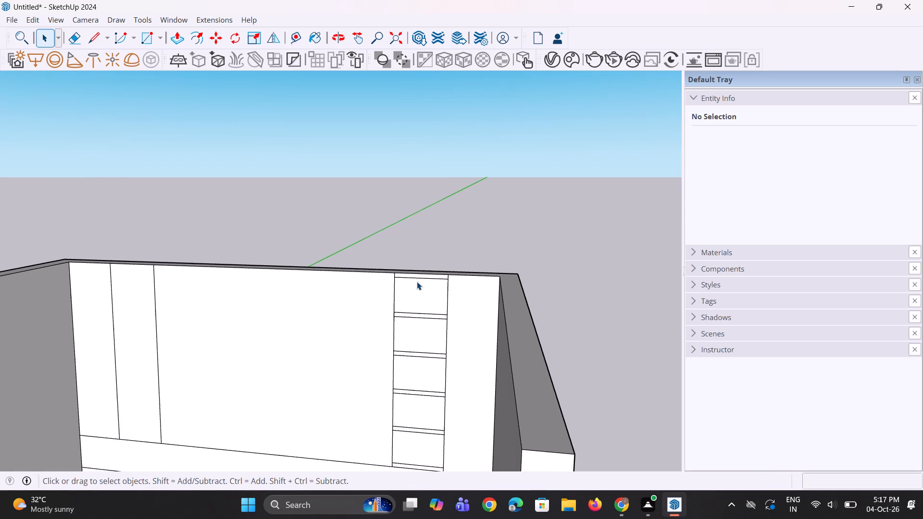
{"action": "left_click", "coordinate": [423, 276]}
{"action": "scroll", "coordinate": [423, 279], "scroll_direction": "up", "scroll_amount": 5}
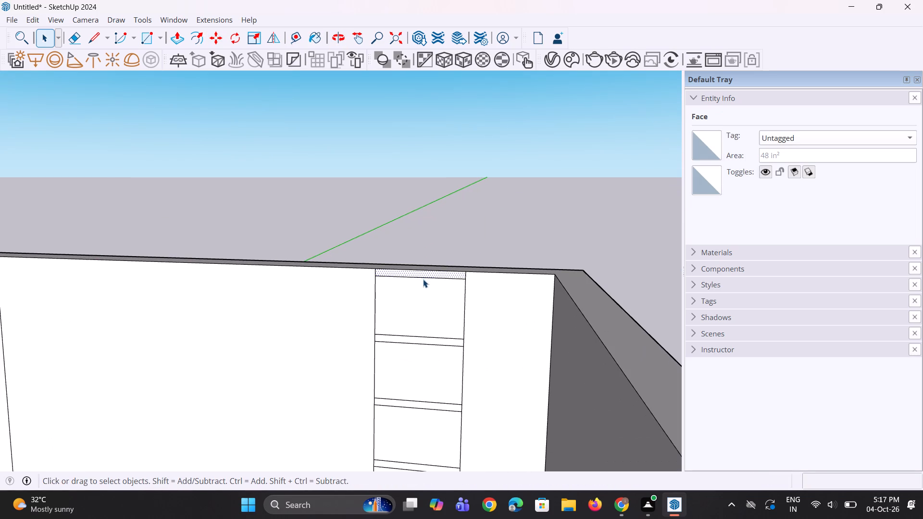
{"action": "key", "text": "m"}
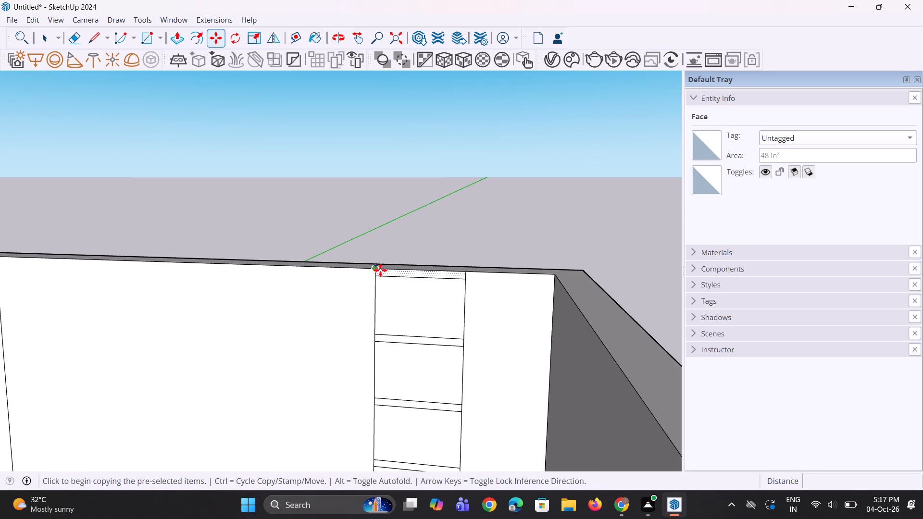
{"action": "left_click", "coordinate": [380, 270]}
{"action": "scroll", "coordinate": [386, 263], "scroll_direction": "down", "scroll_amount": 4}
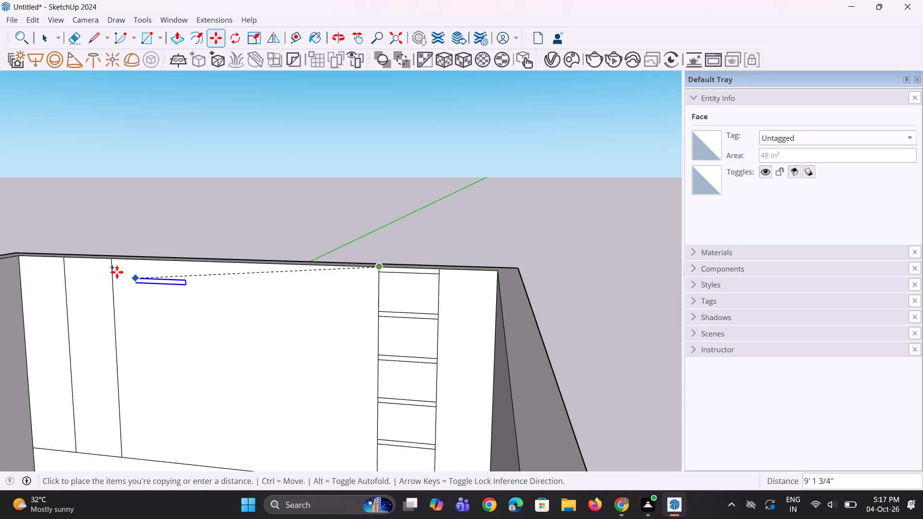
{"action": "left_click", "coordinate": [66, 262]}
{"action": "middle_click_drag", "start_coordinate": [99, 282], "coordinate": [137, 263]}
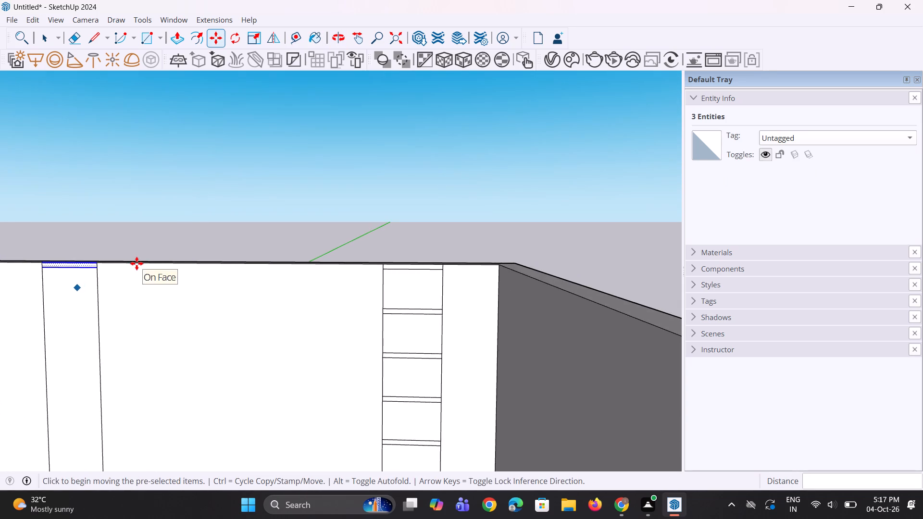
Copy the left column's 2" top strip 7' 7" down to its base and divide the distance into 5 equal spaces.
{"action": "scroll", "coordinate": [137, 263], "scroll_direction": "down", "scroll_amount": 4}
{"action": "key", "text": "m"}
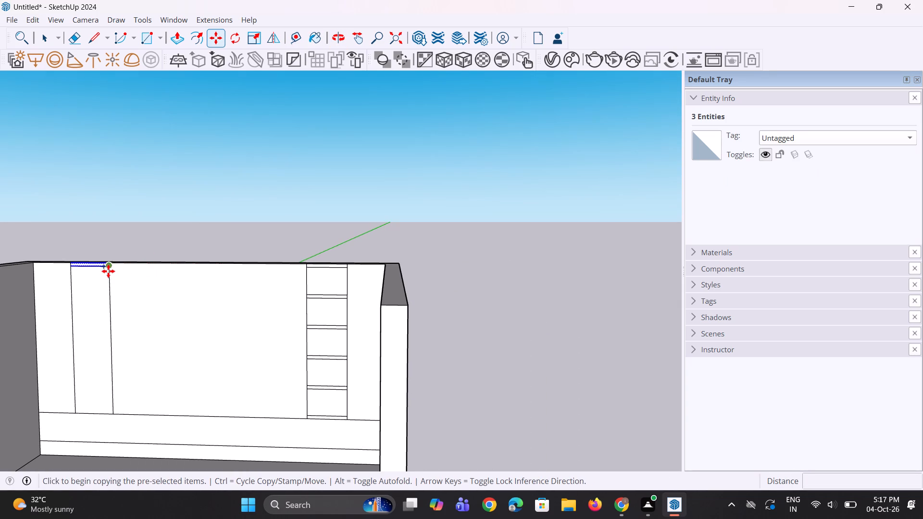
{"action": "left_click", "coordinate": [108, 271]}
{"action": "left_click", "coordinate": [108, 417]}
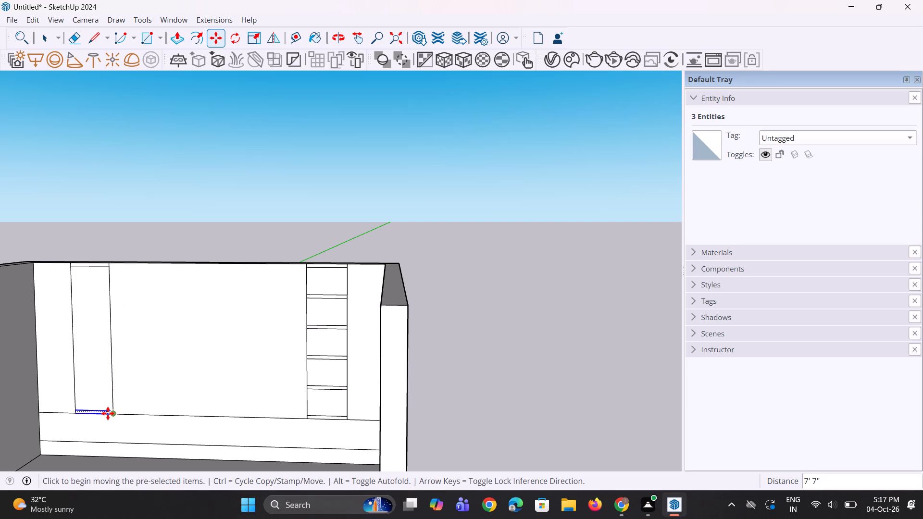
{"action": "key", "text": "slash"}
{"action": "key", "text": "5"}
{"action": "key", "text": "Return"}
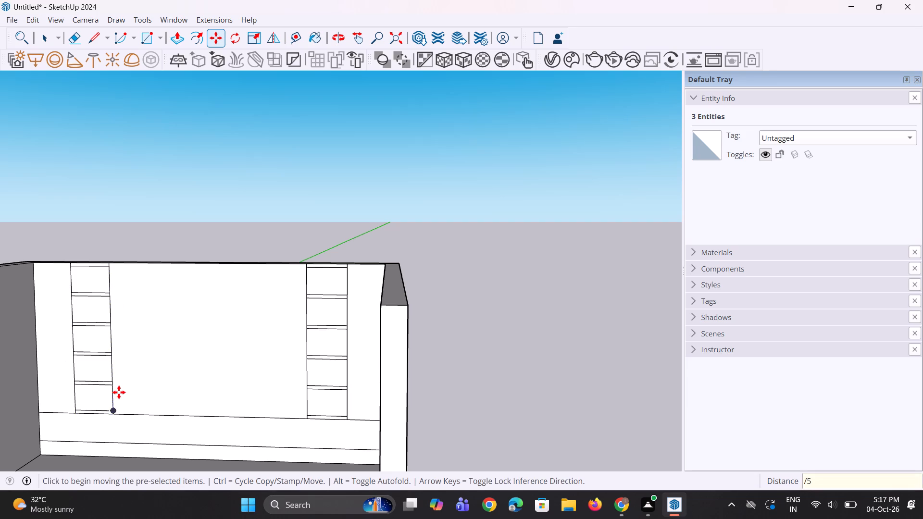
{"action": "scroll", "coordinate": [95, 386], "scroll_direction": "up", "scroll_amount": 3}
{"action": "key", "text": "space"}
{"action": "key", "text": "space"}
Examine the shelf strips in both columns on the back wall from a wider view of the room.
{"action": "scroll", "coordinate": [136, 372], "scroll_direction": "down", "scroll_amount": 4}
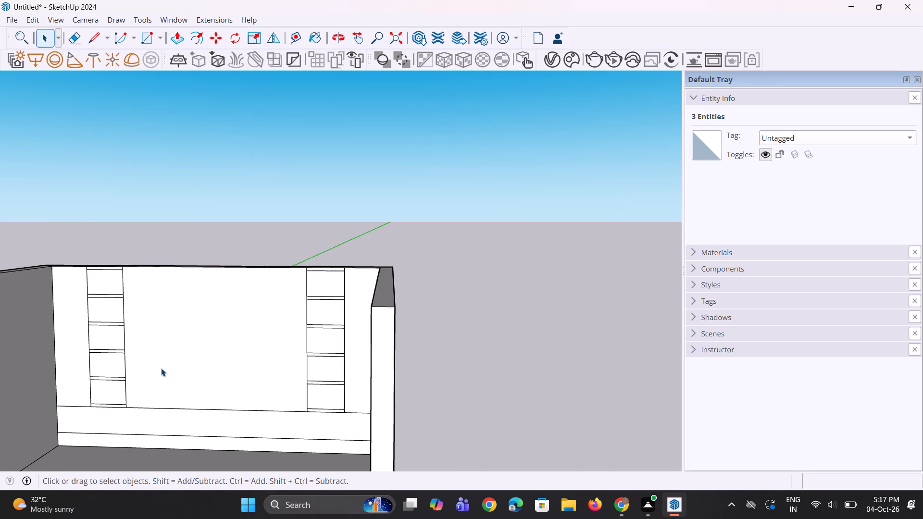
{"action": "scroll", "coordinate": [162, 368], "scroll_direction": "down", "scroll_amount": 1}
{"action": "middle_click", "coordinate": [167, 368]}
{"action": "scroll", "coordinate": [169, 367], "scroll_direction": "up", "scroll_amount": 1}
{"action": "scroll", "coordinate": [169, 367], "scroll_direction": "down", "scroll_amount": 5}
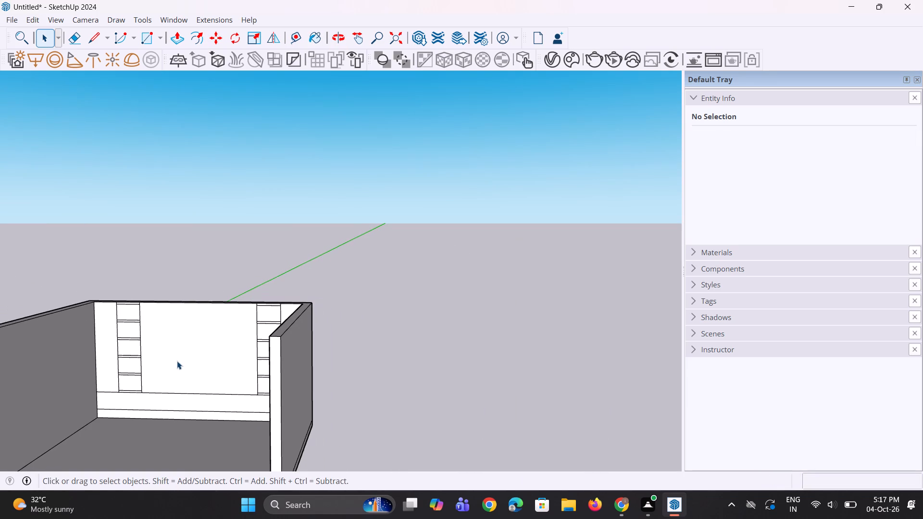
{"action": "scroll", "coordinate": [178, 361], "scroll_direction": "down", "scroll_amount": 3}
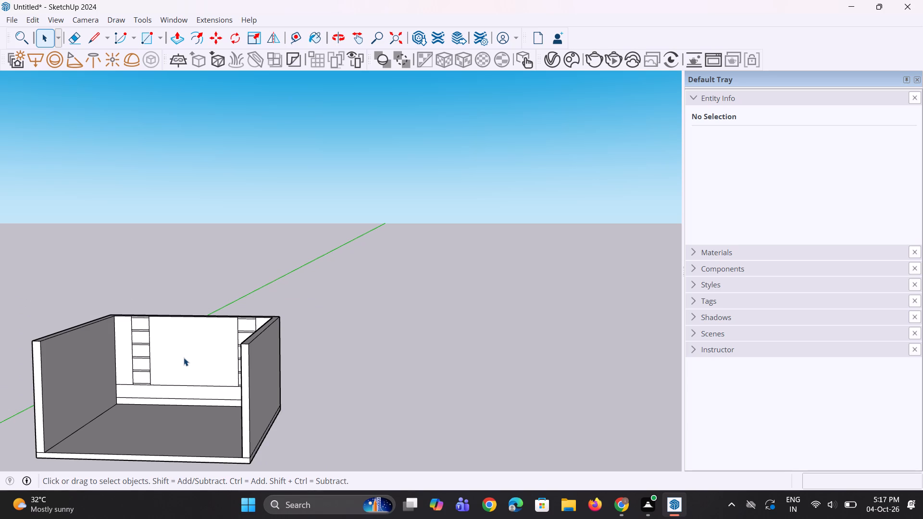
{"action": "left_click", "coordinate": [299, 212]}
{"action": "scroll", "coordinate": [184, 367], "scroll_direction": "up", "scroll_amount": 3}
{"action": "middle_click_drag", "start_coordinate": [197, 368], "coordinate": [202, 368]}
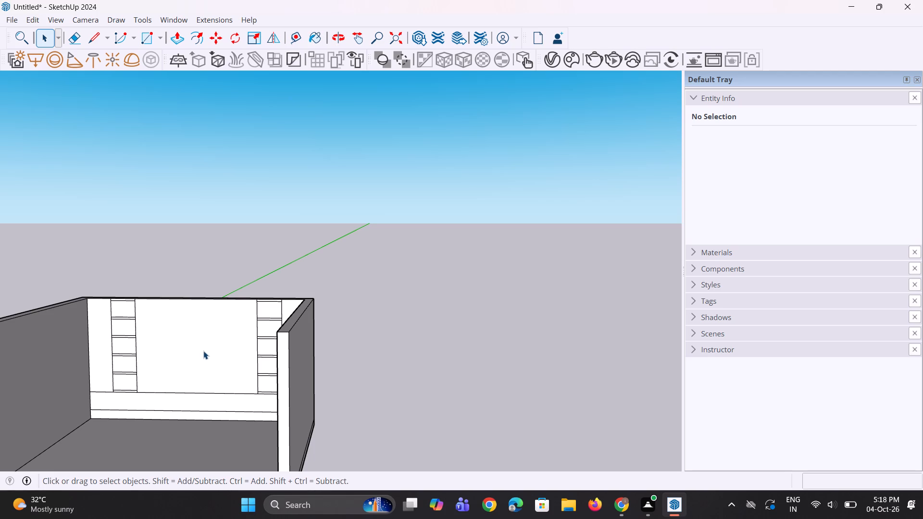
{"action": "scroll", "coordinate": [239, 341], "scroll_direction": "up", "scroll_amount": 3}
{"action": "middle_click_drag", "start_coordinate": [258, 344], "coordinate": [271, 352]}
Undo the strip copies in both columns, including the right column's 2" top strip.
{"action": "key", "text": "ctrl+z"}
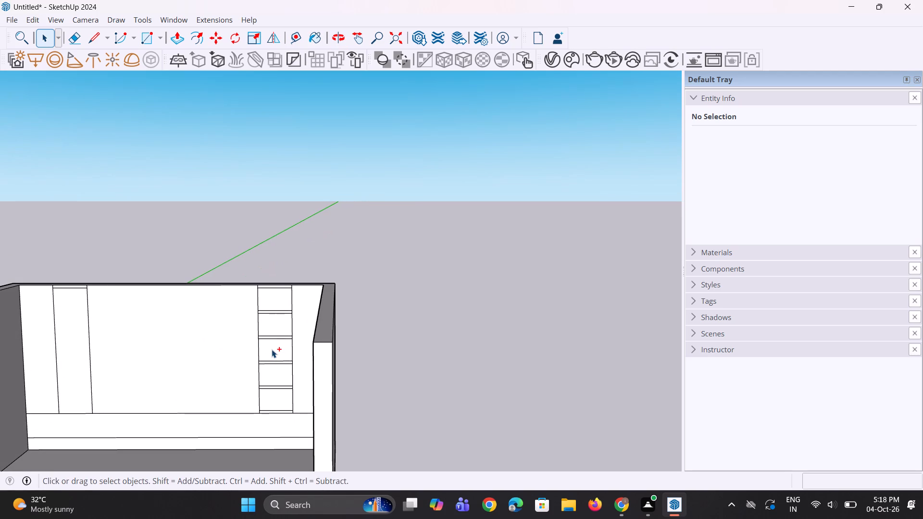
{"action": "key", "text": "ctrl+z"}
{"action": "key", "text": "ctrl+z"}
{"action": "scroll", "coordinate": [269, 320], "scroll_direction": "up", "scroll_amount": 2}
{"action": "scroll", "coordinate": [270, 275], "scroll_direction": "up", "scroll_amount": 2}
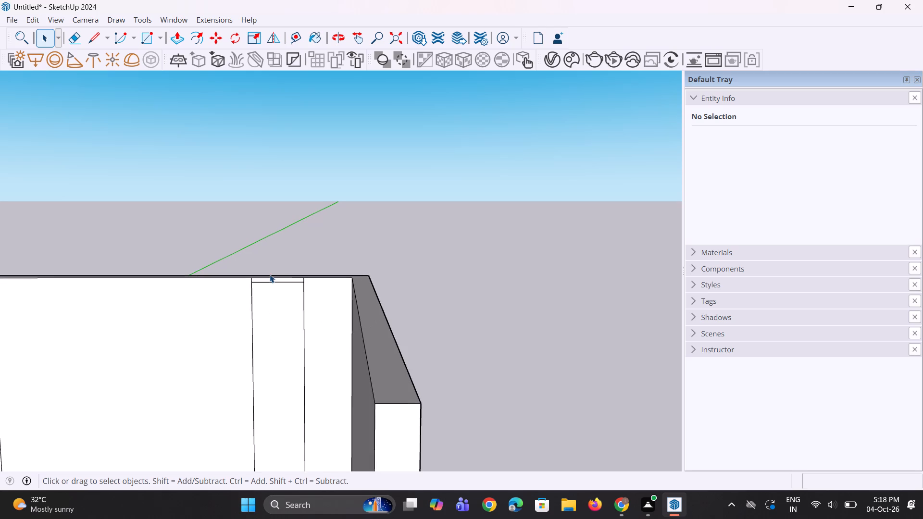
{"action": "key", "text": "ctrl+z"}
{"action": "key", "text": "space"}
{"action": "key", "text": "space"}
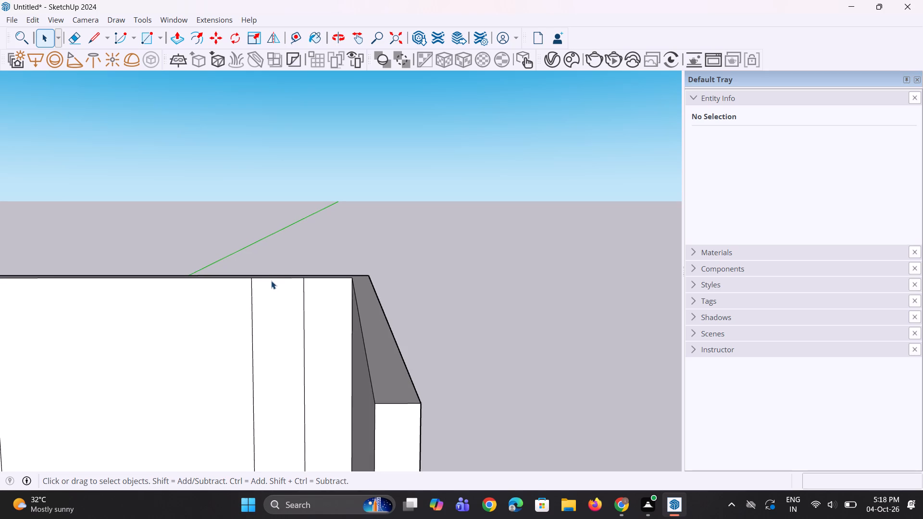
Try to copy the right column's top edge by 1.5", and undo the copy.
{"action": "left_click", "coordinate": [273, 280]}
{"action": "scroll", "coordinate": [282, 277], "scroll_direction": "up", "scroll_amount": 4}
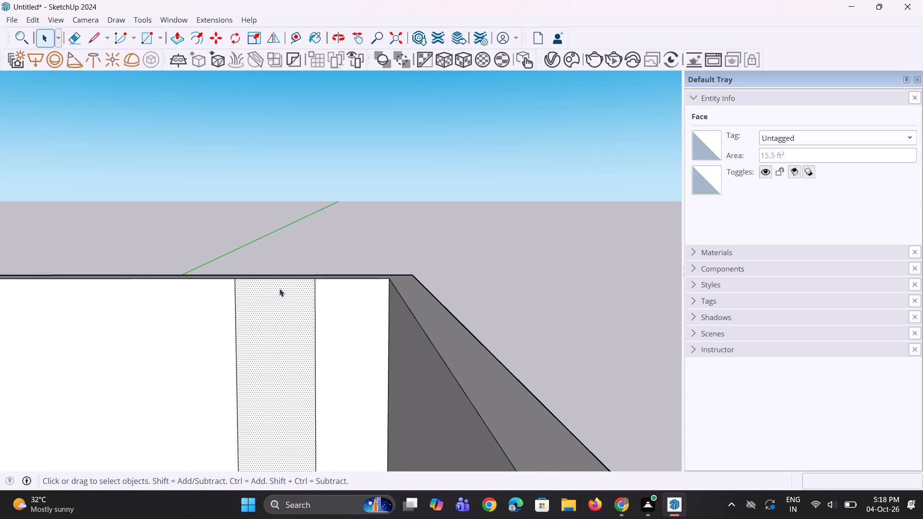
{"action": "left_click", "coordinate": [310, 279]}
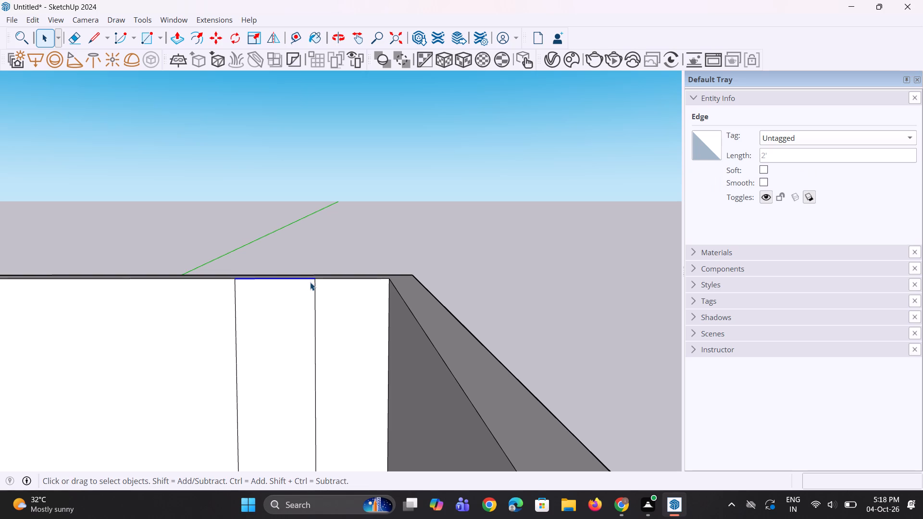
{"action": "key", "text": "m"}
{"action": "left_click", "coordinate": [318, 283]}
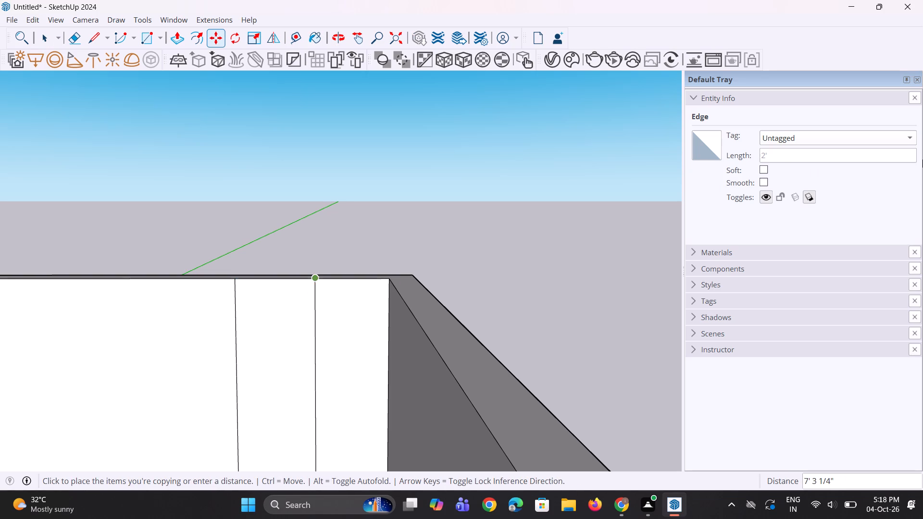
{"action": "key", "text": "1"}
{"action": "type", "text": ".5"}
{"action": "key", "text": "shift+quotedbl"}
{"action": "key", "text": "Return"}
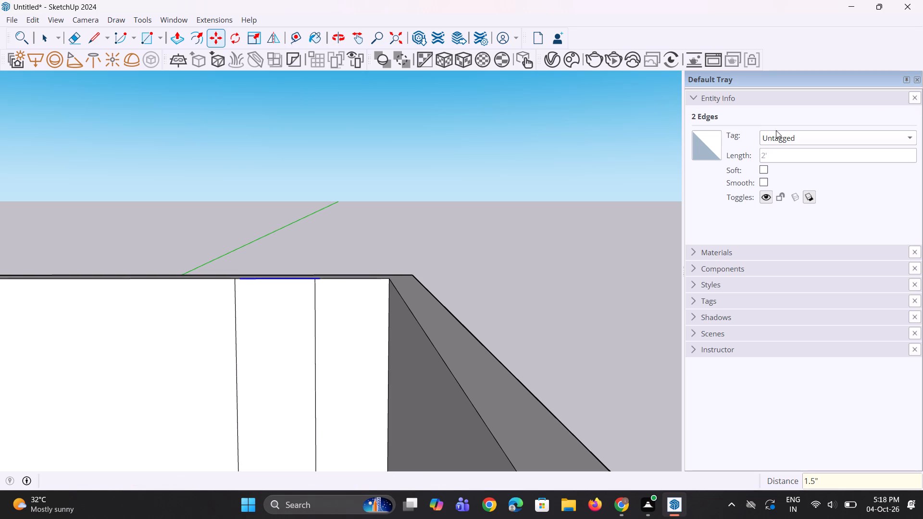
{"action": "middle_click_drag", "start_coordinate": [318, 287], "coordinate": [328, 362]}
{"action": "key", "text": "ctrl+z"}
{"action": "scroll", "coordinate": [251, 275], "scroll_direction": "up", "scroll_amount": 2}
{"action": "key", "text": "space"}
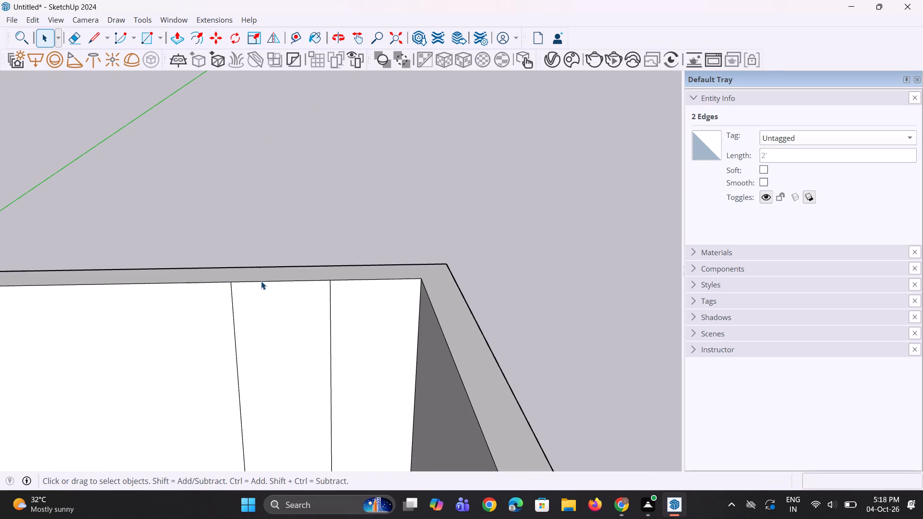
Copy the top edge of the right column 1 1/2" down its side to form a thin strip.
{"action": "left_click", "coordinate": [266, 282]}
{"action": "key", "text": "m"}
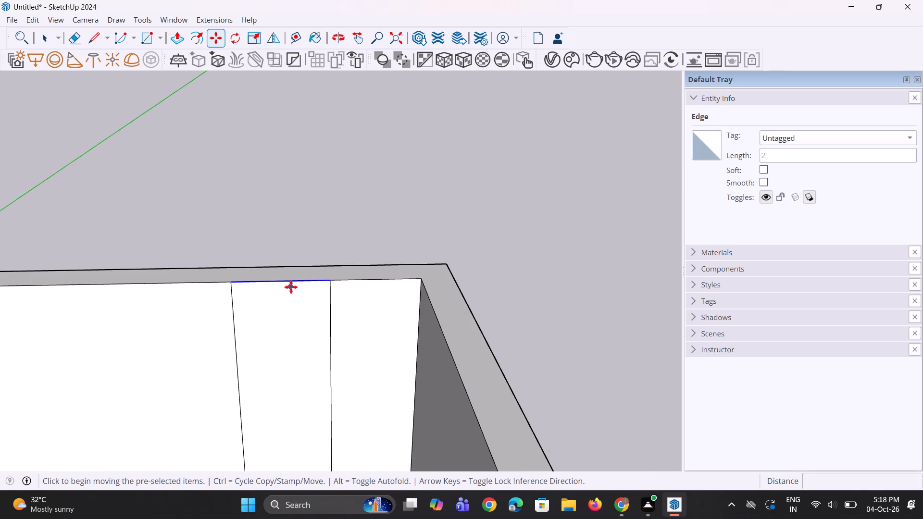
{"action": "left_click", "coordinate": [329, 281]}
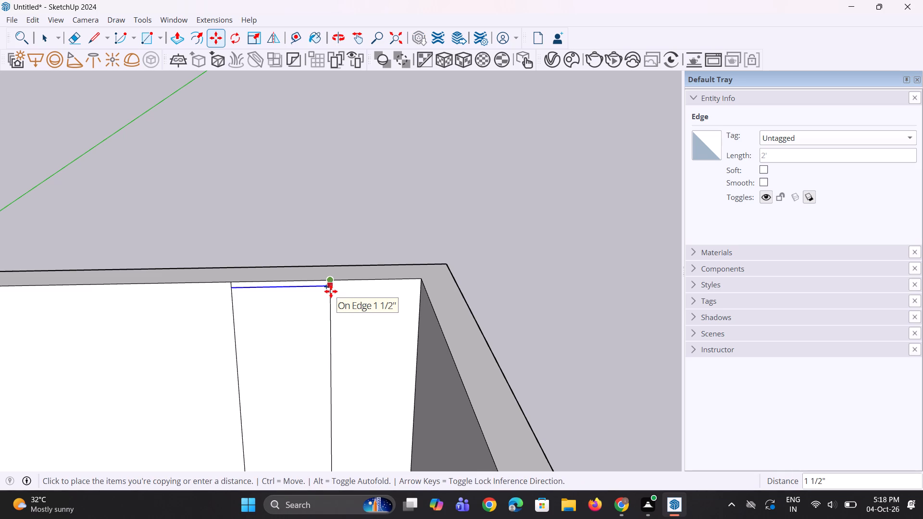
{"action": "left_click", "coordinate": [331, 291]}
{"action": "scroll", "coordinate": [299, 297], "scroll_direction": "down", "scroll_amount": 4}
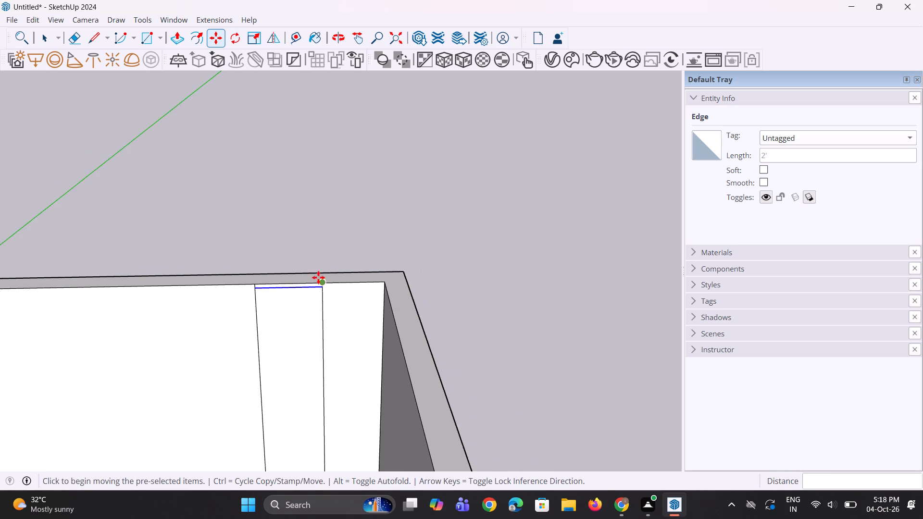
{"action": "scroll", "coordinate": [318, 277], "scroll_direction": "down", "scroll_amount": 4}
{"action": "middle_click_drag", "start_coordinate": [306, 302], "coordinate": [319, 281]}
{"action": "scroll", "coordinate": [300, 273], "scroll_direction": "up", "scroll_amount": 10}
{"action": "key", "text": "space"}
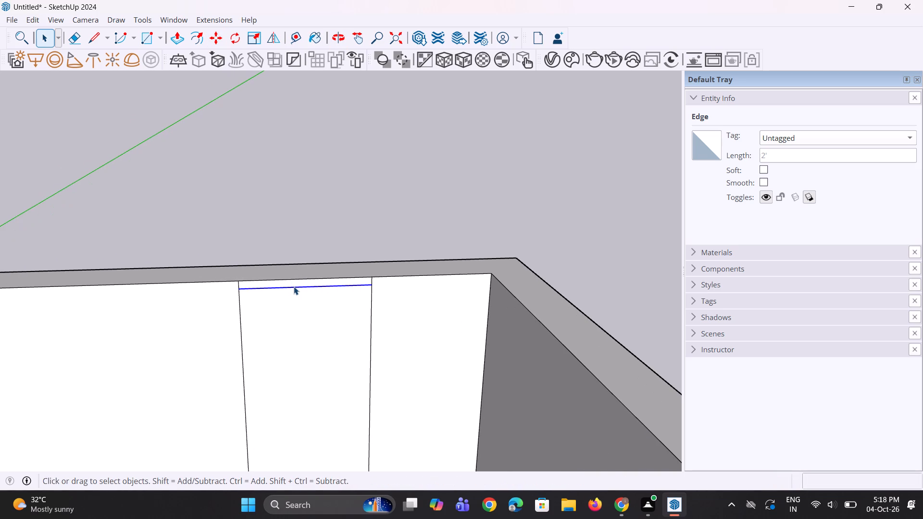
Copy the right column's 1 1/2" top strip 7' 7 1/2" down to its base, dividing the distance into 5 equal spaces, and clear the selection.
{"action": "left_click", "coordinate": [299, 284]}
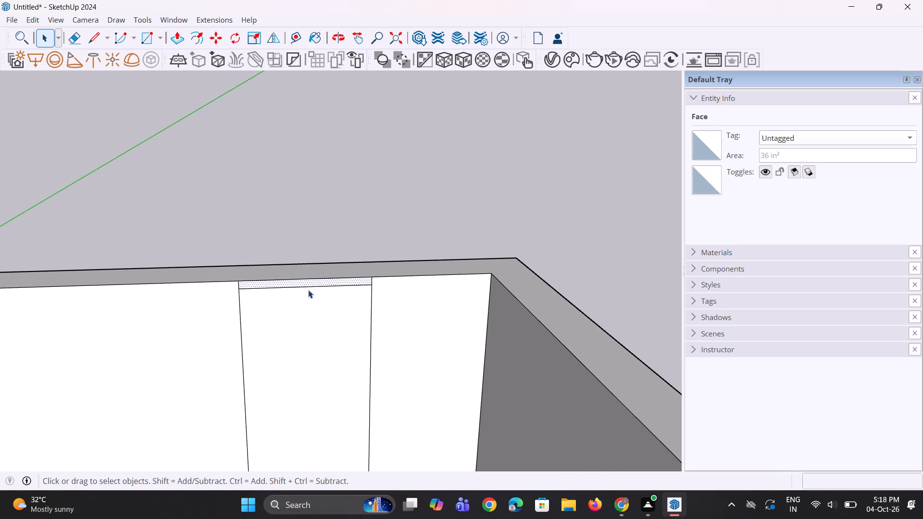
{"action": "key", "text": "m"}
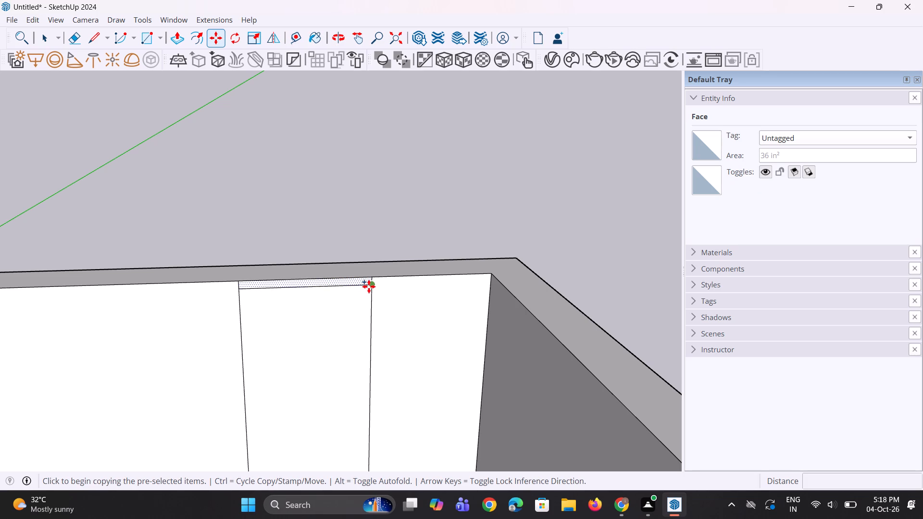
{"action": "left_click", "coordinate": [369, 286]}
{"action": "scroll", "coordinate": [366, 309], "scroll_direction": "down", "scroll_amount": 7}
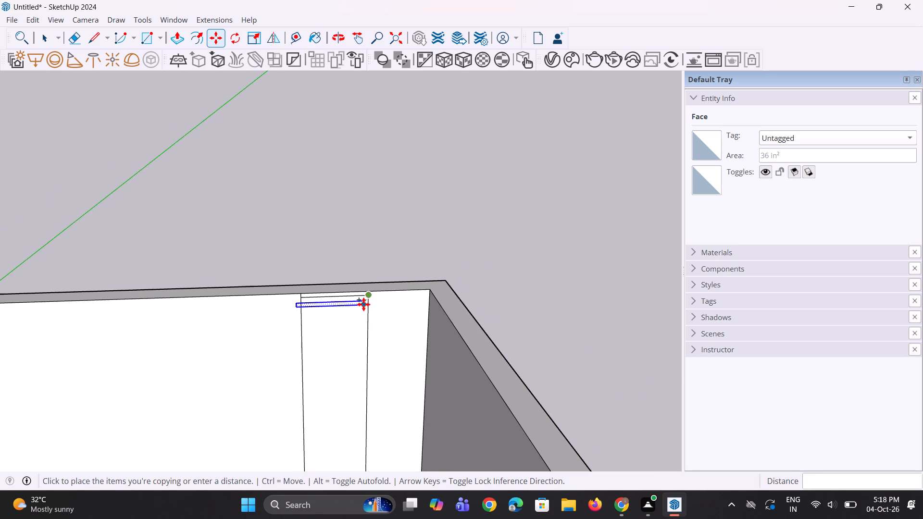
{"action": "scroll", "coordinate": [363, 302], "scroll_direction": "down", "scroll_amount": 6}
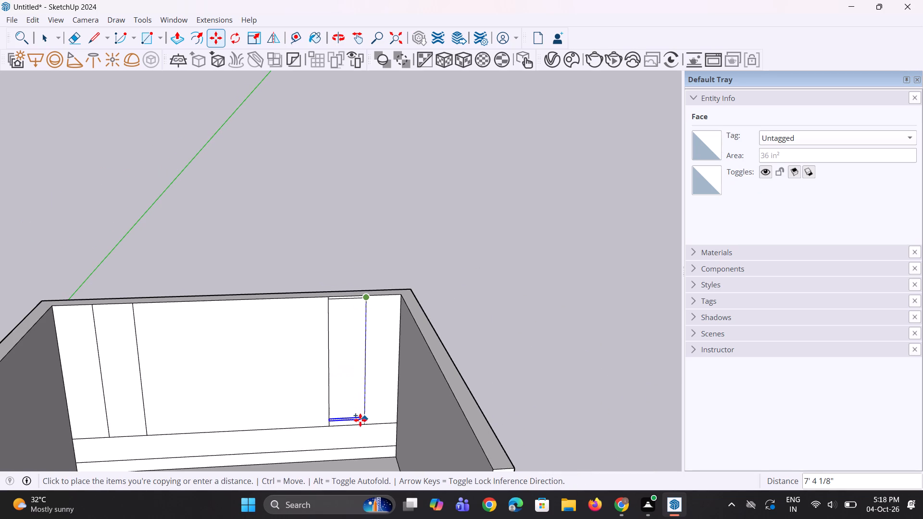
{"action": "scroll", "coordinate": [360, 426], "scroll_direction": "up", "scroll_amount": 8}
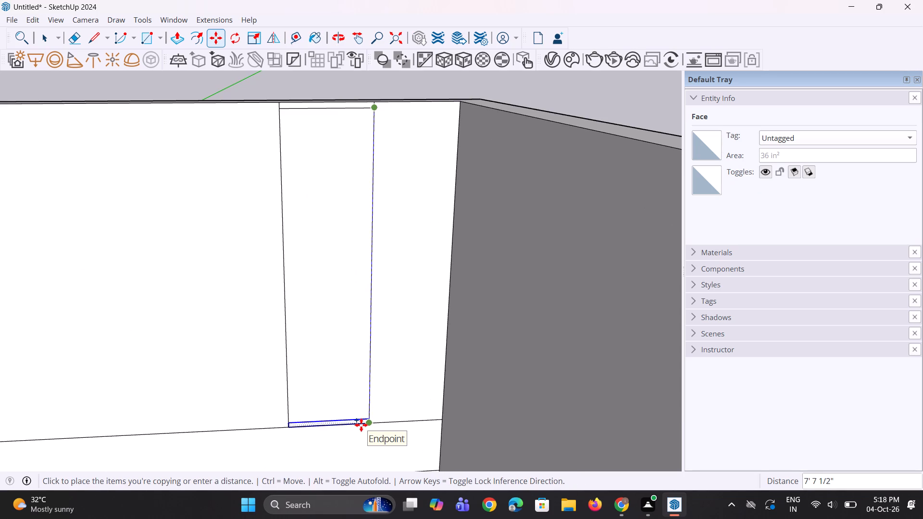
{"action": "left_click", "coordinate": [361, 425]}
{"action": "key", "text": "slash"}
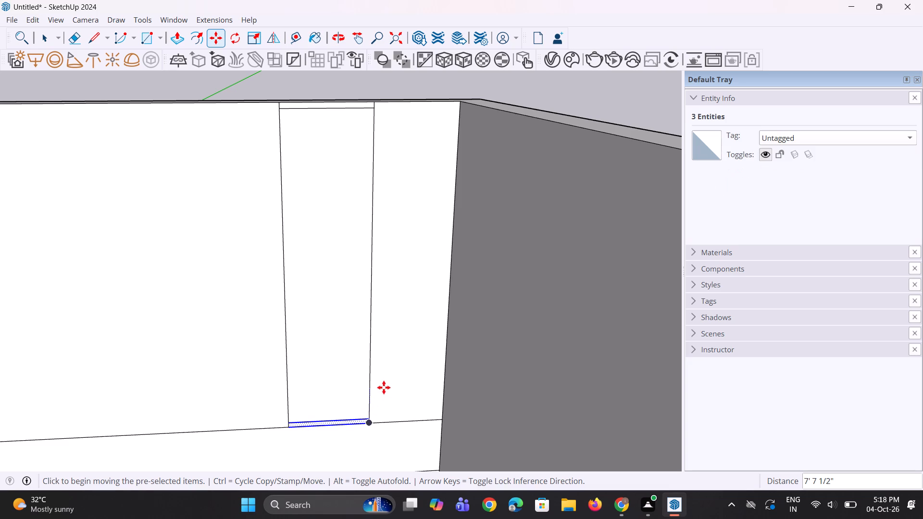
{"action": "key", "text": "5"}
{"action": "key", "text": "Return"}
{"action": "scroll", "coordinate": [357, 387], "scroll_direction": "down", "scroll_amount": 8}
{"action": "key", "text": "space"}
{"action": "key", "text": "space"}
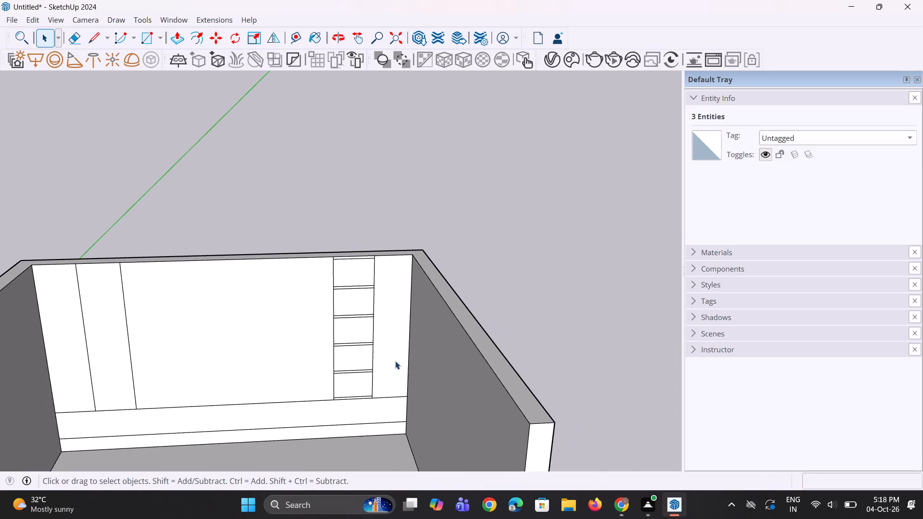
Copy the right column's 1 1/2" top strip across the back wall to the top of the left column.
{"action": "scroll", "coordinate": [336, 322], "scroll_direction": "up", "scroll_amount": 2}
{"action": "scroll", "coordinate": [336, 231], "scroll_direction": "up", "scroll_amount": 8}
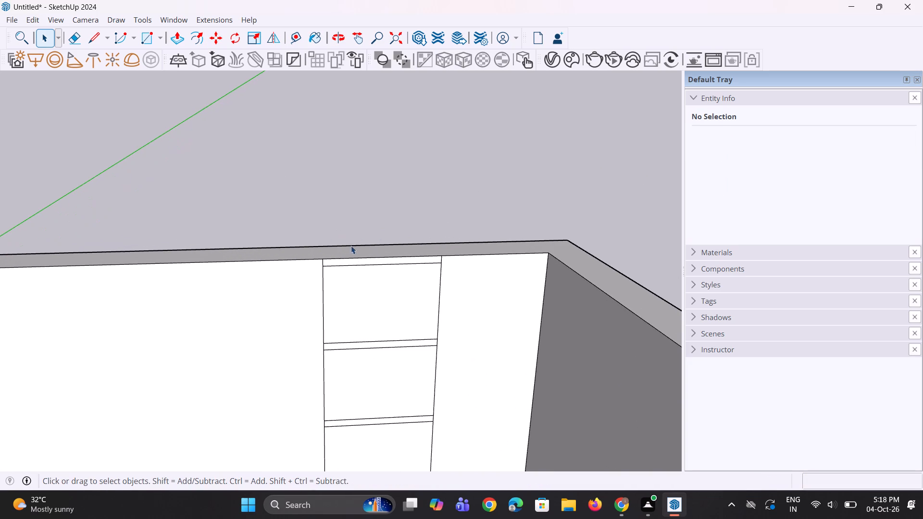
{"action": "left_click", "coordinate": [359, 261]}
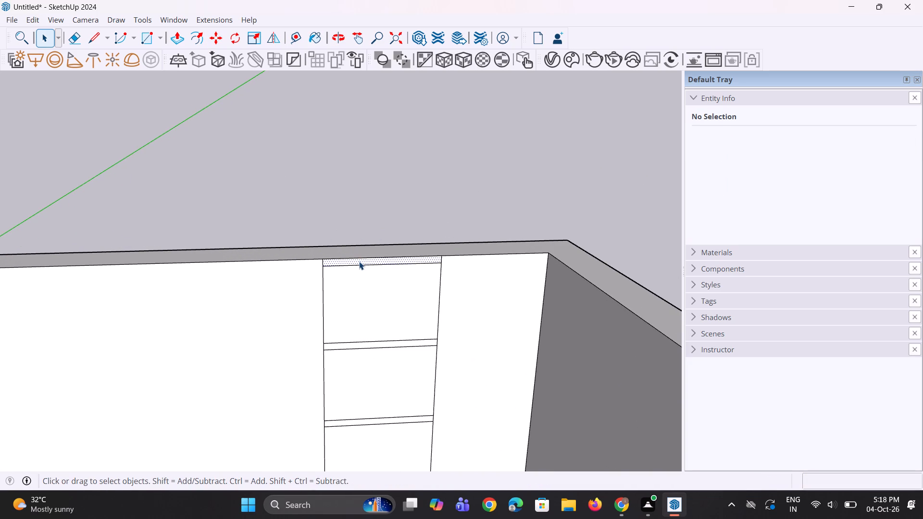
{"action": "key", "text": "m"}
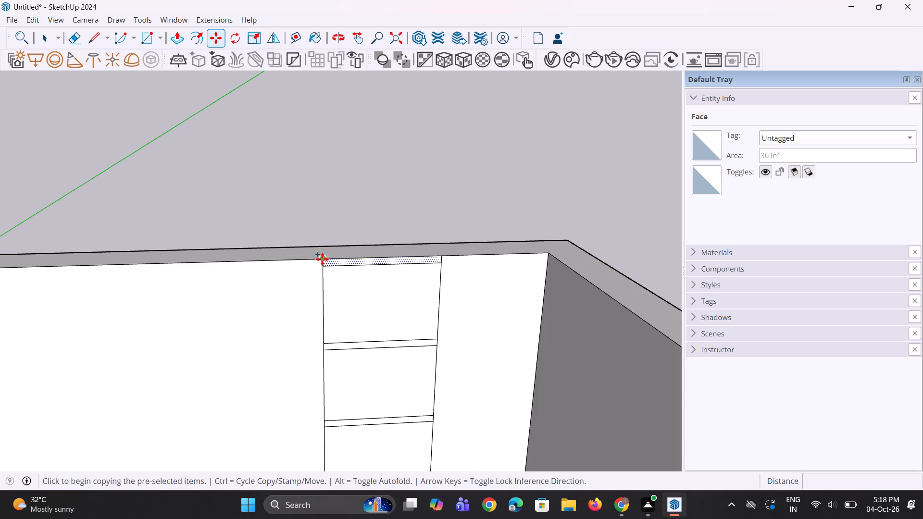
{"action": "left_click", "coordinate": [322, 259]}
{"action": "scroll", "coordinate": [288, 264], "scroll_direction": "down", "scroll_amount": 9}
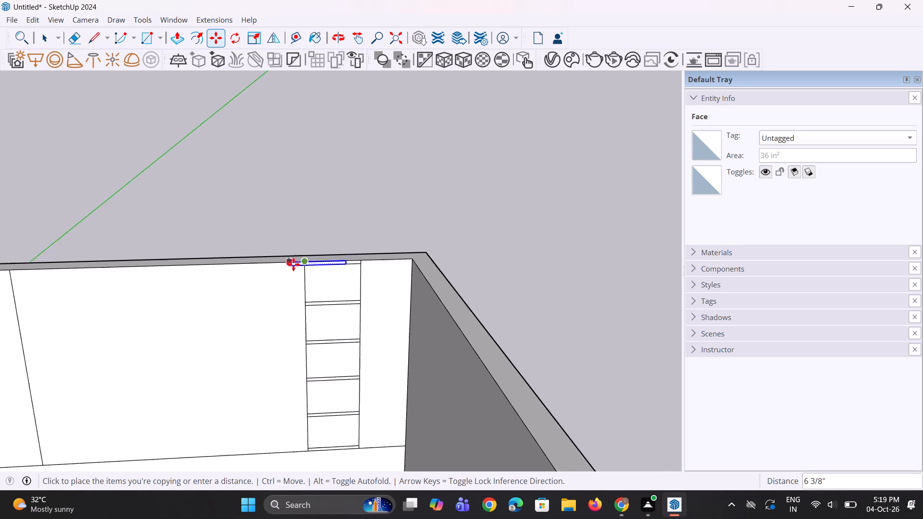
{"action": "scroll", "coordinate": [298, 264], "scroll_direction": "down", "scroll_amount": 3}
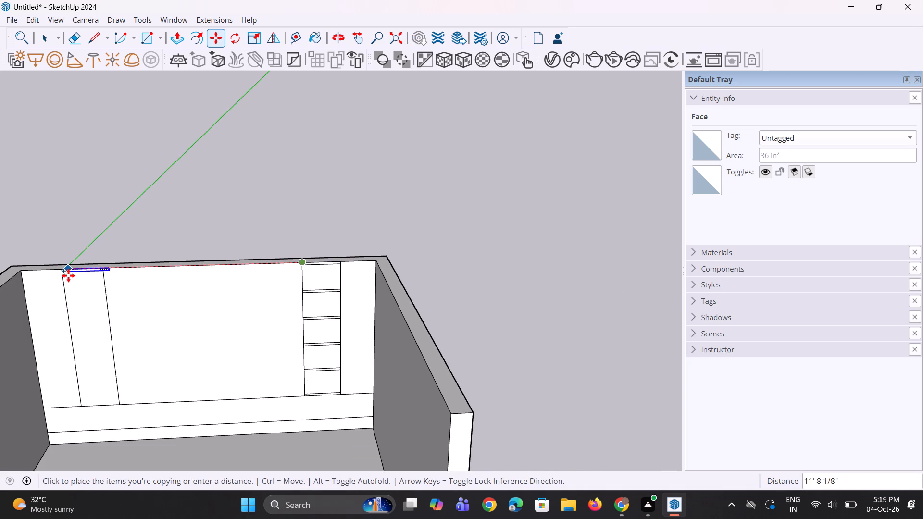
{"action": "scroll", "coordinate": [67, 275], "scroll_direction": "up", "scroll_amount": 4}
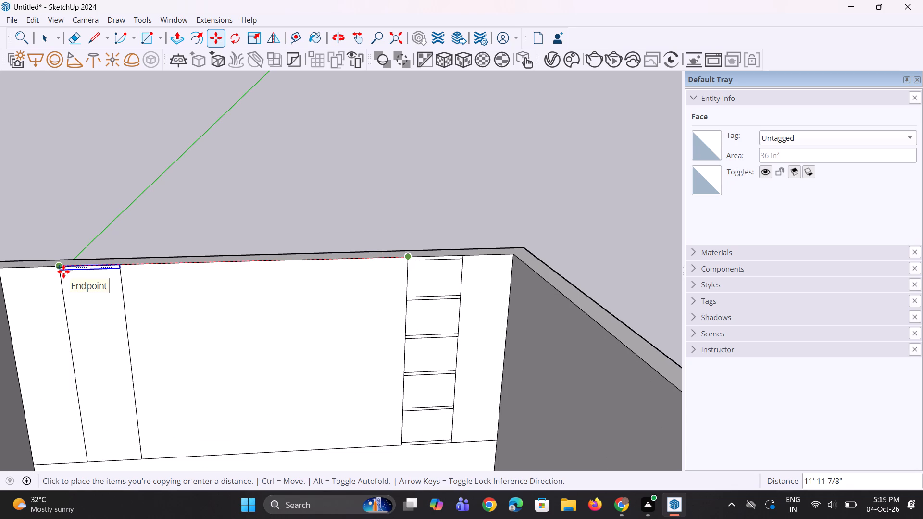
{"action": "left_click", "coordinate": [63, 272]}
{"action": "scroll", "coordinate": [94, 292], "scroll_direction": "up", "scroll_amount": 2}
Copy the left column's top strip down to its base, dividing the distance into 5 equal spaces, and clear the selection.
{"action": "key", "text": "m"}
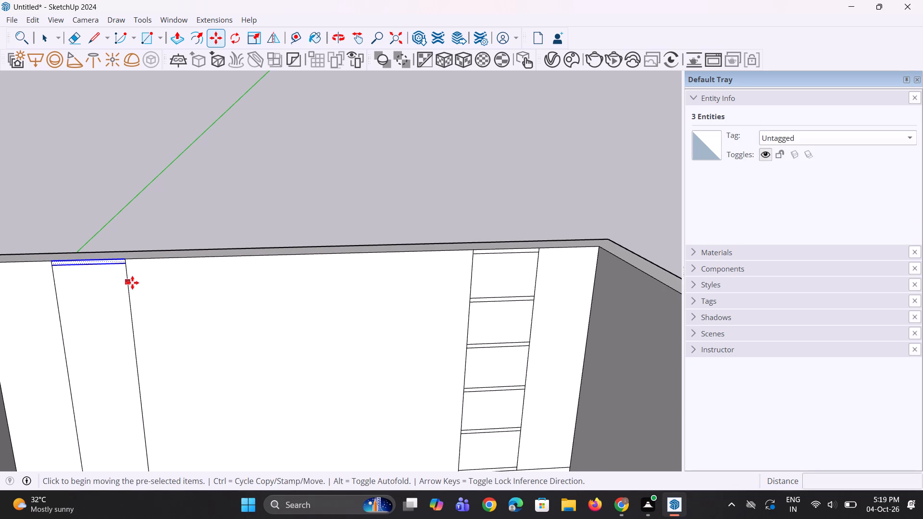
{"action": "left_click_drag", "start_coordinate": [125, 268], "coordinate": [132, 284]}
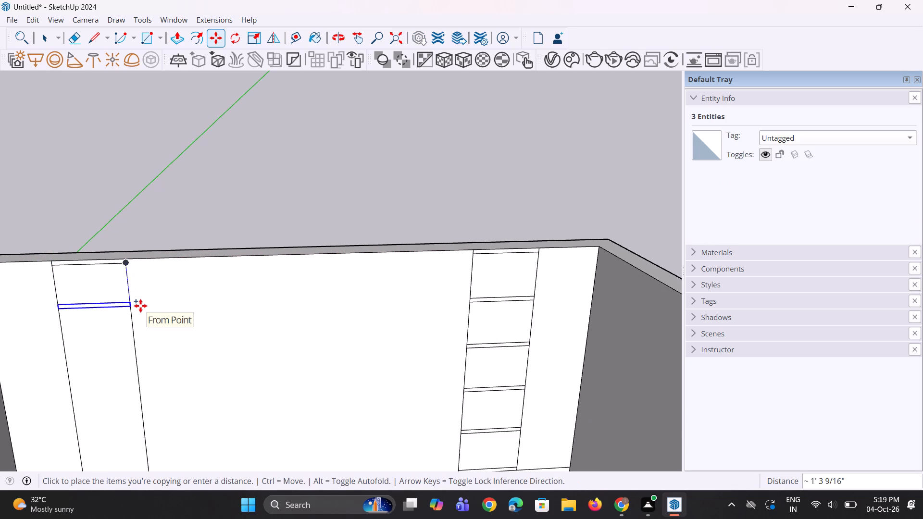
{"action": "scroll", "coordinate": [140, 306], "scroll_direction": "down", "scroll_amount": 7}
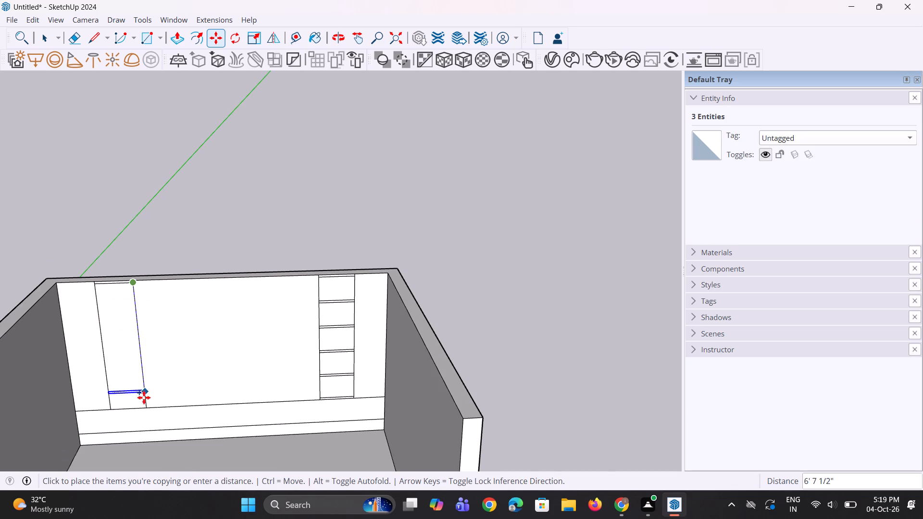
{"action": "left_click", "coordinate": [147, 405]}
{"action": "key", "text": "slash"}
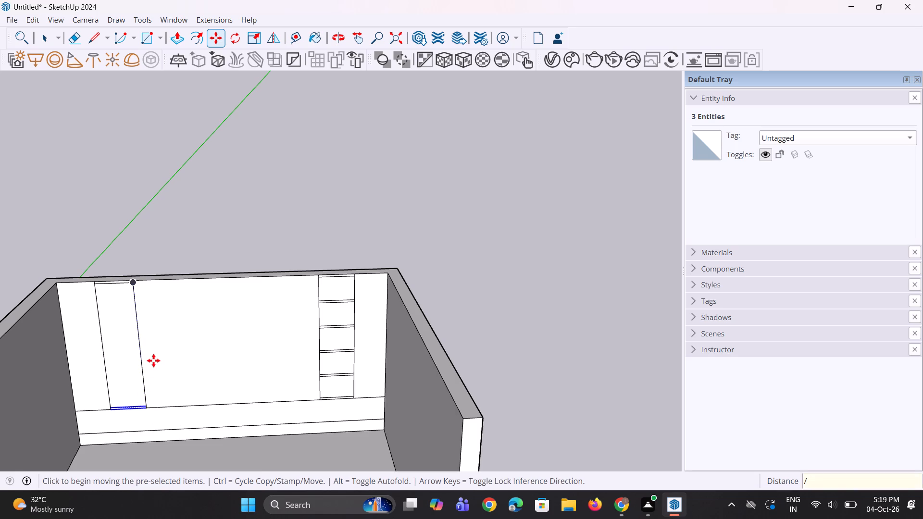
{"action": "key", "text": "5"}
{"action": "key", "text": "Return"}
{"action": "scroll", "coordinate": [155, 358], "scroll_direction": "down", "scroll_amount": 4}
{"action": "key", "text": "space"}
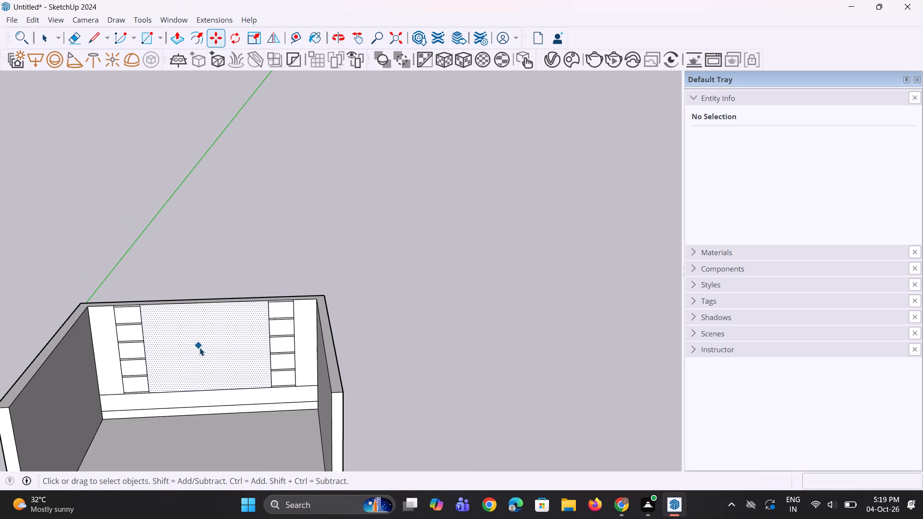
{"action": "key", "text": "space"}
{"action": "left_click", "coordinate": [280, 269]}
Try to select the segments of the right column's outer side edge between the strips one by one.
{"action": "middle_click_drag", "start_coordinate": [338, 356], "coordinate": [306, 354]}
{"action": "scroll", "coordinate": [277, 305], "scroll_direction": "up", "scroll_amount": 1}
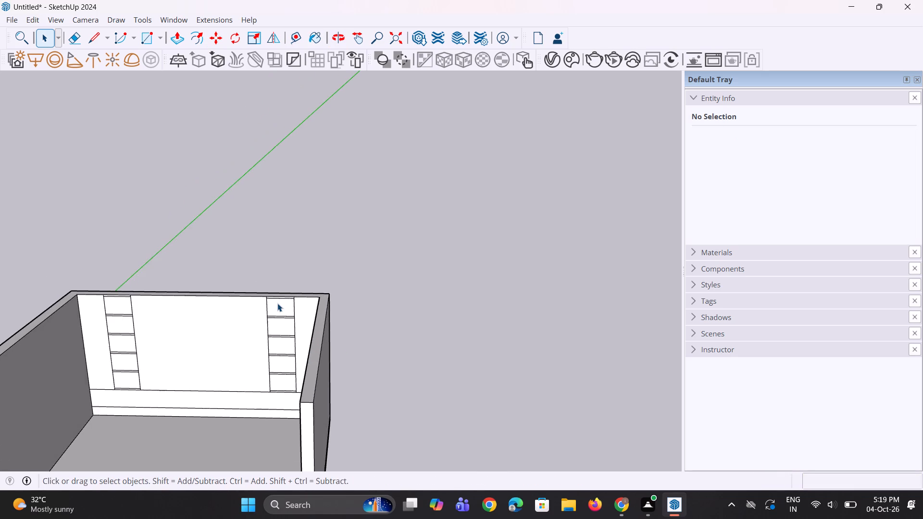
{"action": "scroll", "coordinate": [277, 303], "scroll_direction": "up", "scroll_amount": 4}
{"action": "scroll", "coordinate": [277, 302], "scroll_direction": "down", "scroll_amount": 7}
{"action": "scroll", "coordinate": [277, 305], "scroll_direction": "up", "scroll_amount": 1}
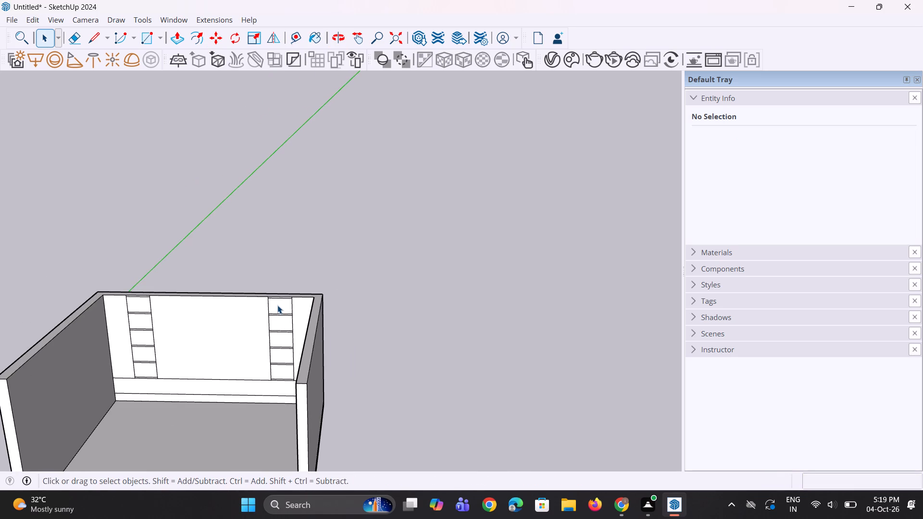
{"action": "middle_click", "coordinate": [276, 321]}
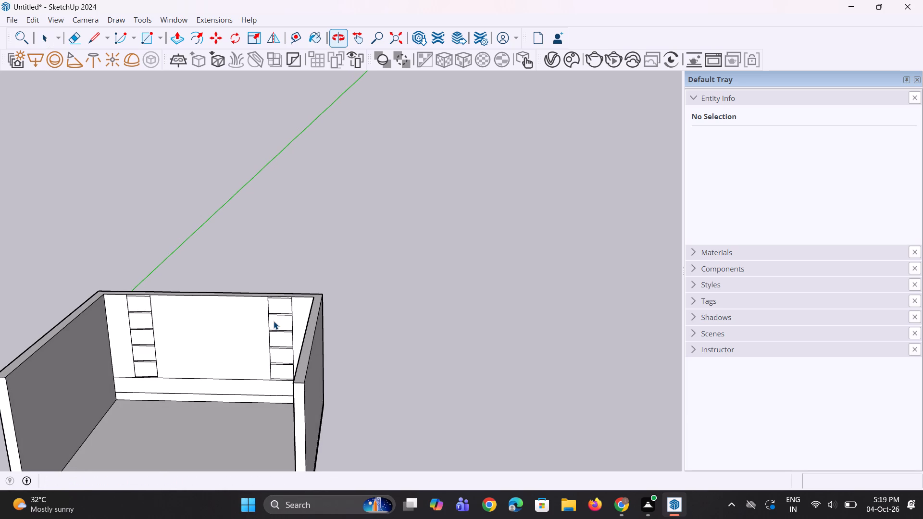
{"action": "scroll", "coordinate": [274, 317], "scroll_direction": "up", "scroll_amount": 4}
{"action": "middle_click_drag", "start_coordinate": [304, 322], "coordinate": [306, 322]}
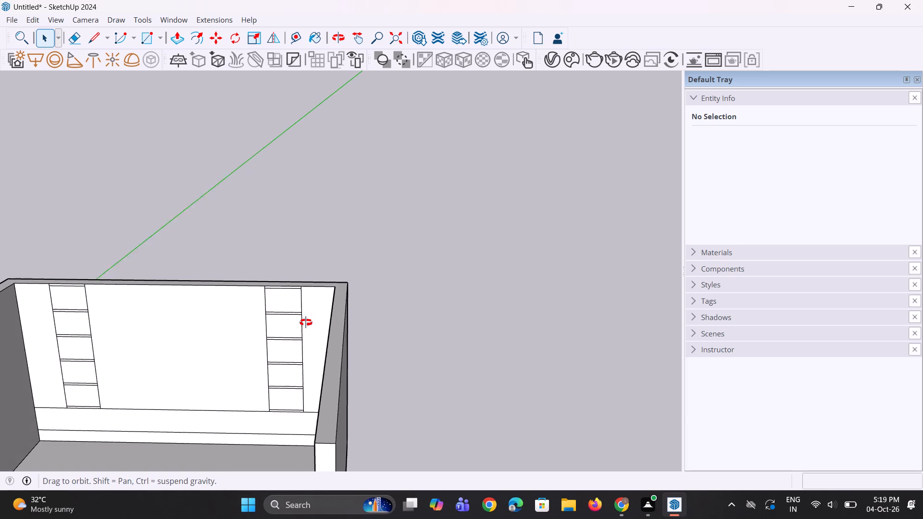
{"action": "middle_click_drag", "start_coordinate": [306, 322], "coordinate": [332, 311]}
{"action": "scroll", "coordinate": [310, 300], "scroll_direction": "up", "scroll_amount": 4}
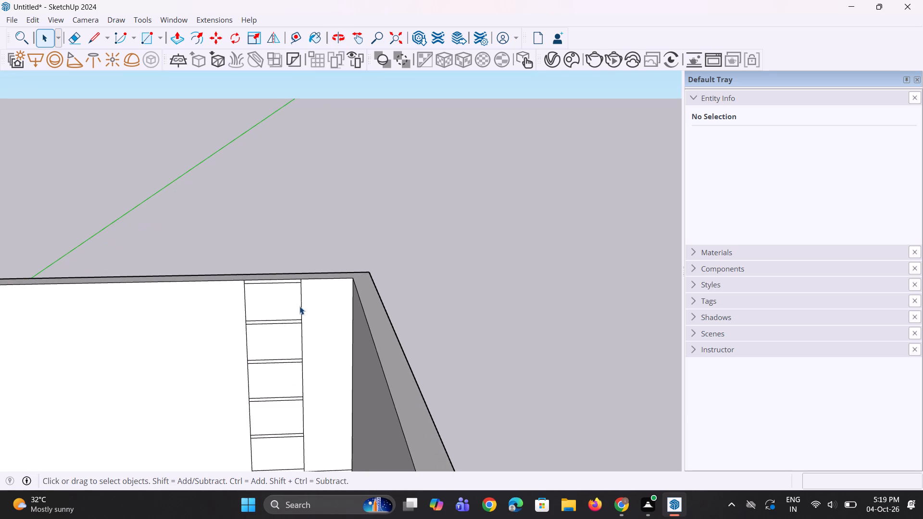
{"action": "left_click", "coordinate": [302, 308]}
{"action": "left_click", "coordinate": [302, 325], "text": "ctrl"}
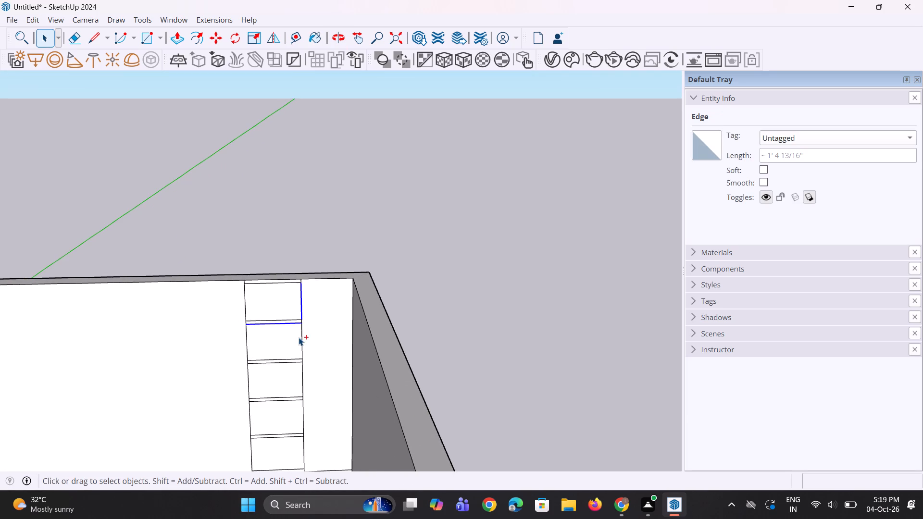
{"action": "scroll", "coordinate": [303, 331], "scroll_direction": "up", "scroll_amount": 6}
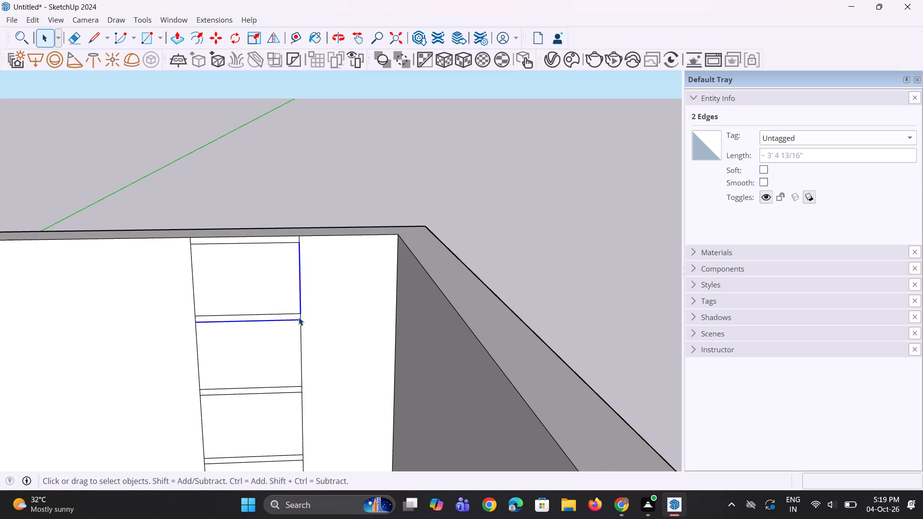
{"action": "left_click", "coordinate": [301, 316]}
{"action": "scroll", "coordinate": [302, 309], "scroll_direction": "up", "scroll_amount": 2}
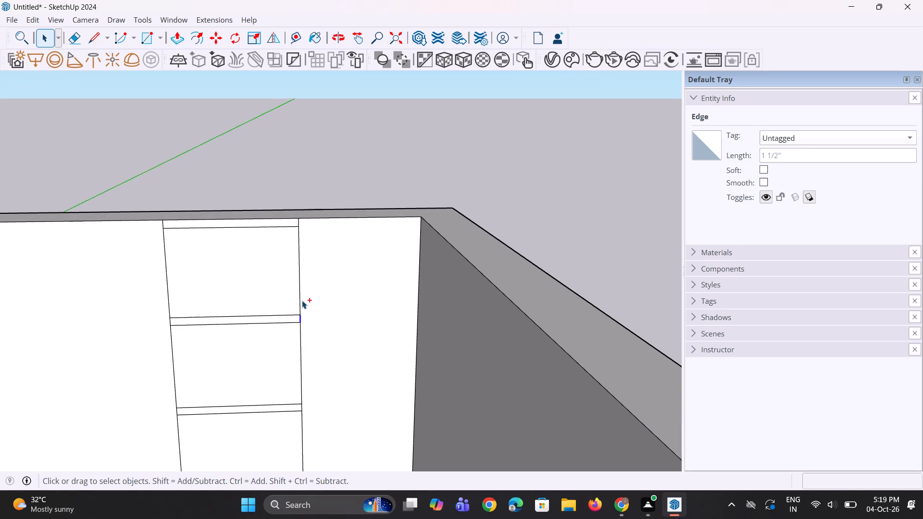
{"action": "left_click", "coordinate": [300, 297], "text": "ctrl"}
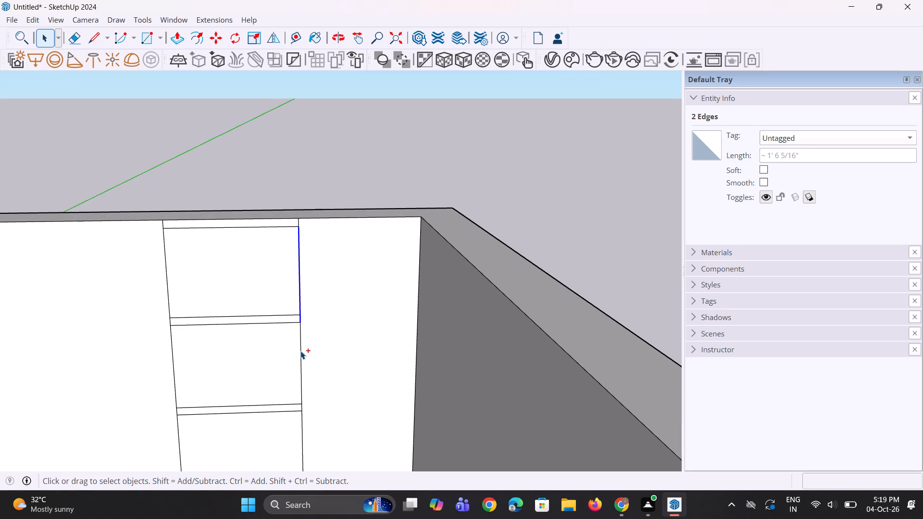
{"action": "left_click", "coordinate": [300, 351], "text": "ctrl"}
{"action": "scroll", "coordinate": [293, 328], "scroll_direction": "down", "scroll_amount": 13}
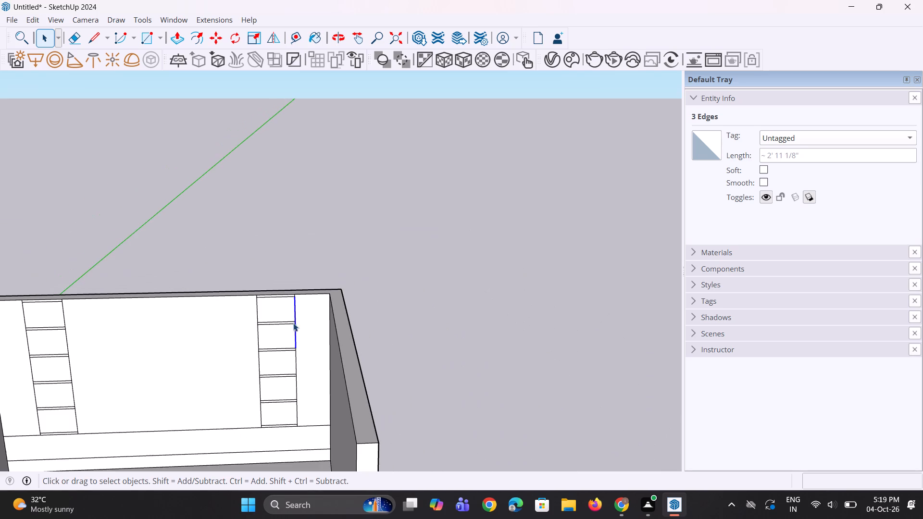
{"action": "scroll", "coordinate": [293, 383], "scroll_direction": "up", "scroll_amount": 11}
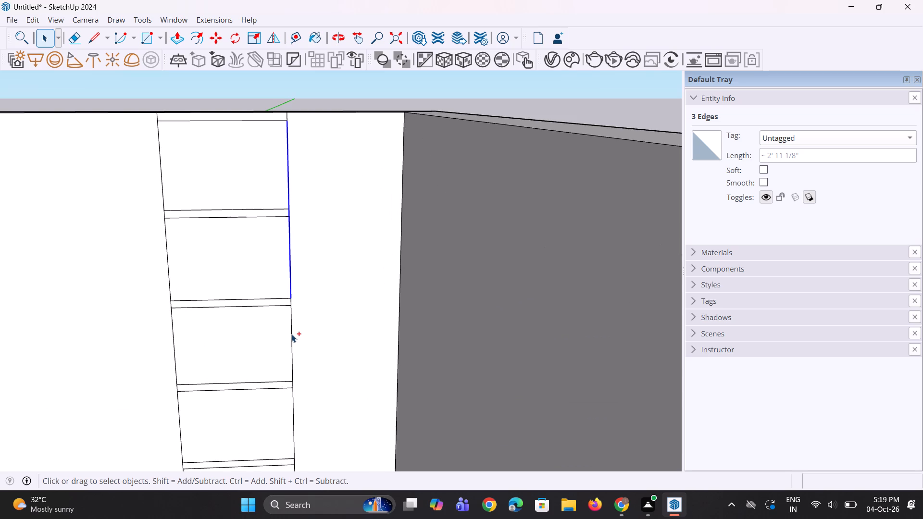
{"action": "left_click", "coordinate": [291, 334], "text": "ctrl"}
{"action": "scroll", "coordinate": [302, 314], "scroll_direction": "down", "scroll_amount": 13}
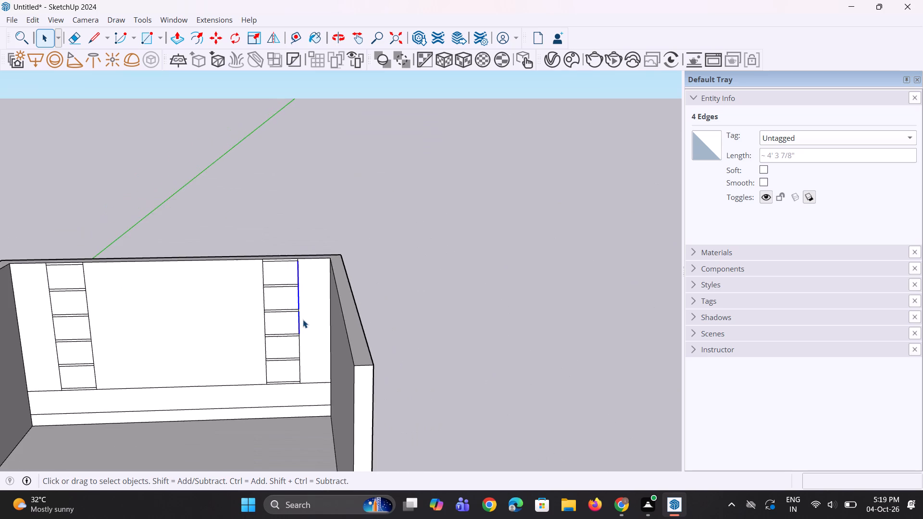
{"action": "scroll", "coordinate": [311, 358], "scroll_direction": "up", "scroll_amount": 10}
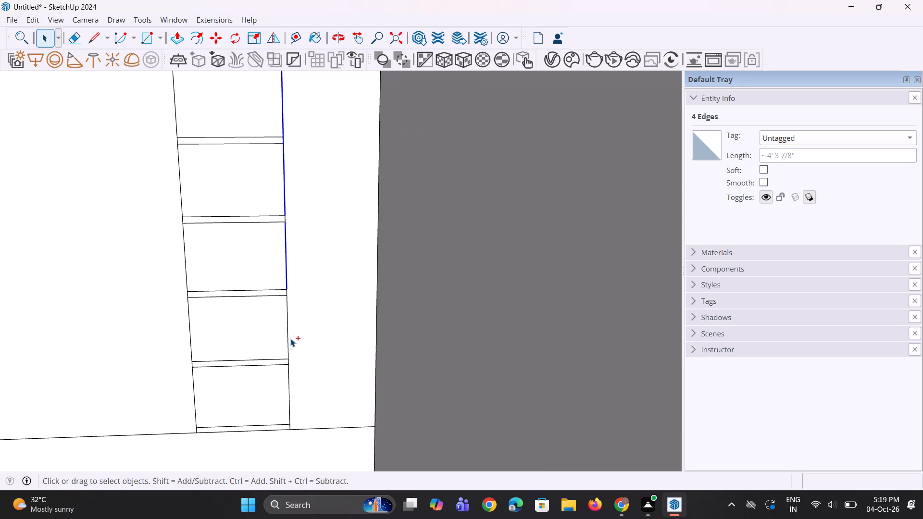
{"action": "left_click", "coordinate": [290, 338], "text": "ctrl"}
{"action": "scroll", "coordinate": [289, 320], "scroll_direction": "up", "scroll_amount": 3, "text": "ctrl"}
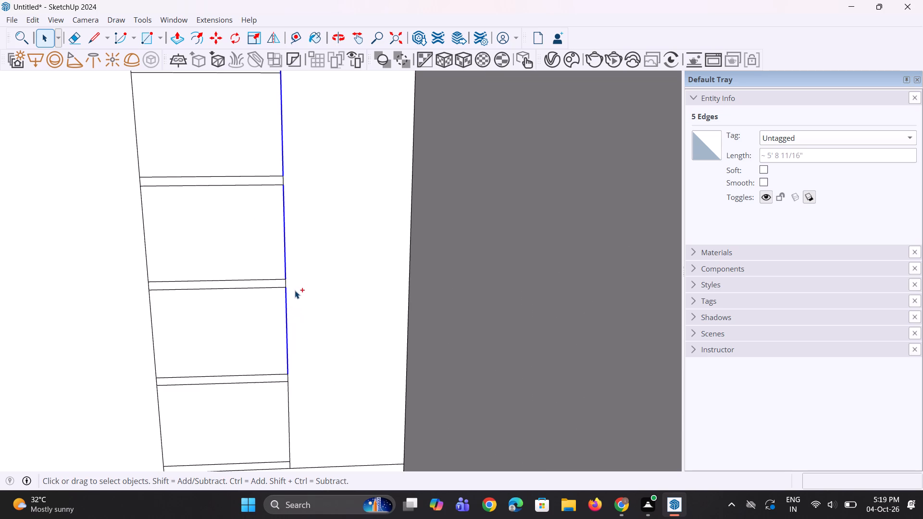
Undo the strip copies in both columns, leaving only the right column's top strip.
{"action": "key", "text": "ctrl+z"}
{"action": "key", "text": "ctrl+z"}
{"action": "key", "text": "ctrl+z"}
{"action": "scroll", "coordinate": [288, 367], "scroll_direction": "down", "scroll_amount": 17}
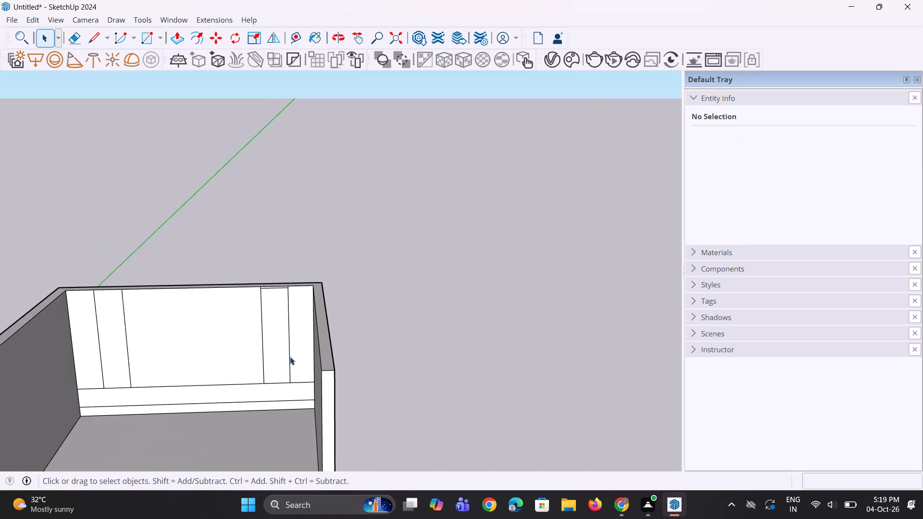
Copy both segments of the right column's outer side edge slightly outward to form a narrow full-height vertical strip.
{"action": "scroll", "coordinate": [290, 357], "scroll_direction": "up", "scroll_amount": 5}
{"action": "left_click", "coordinate": [290, 331]}
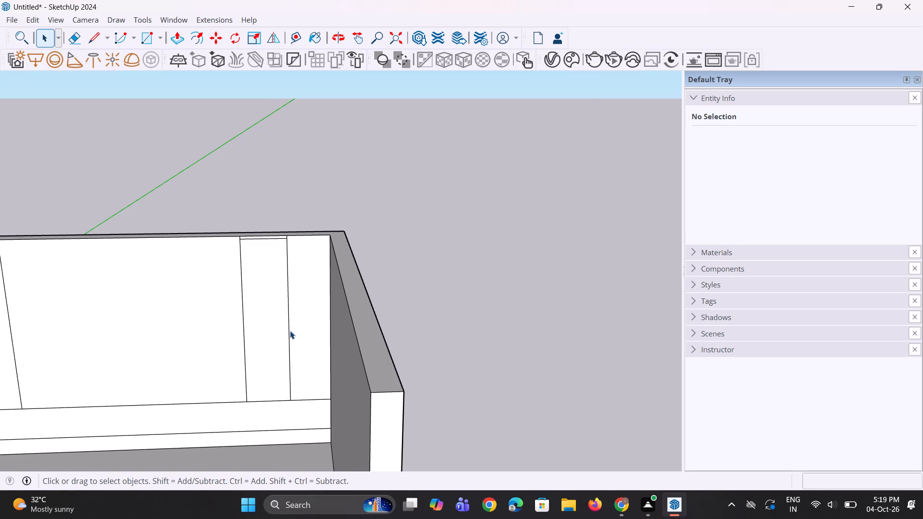
{"action": "scroll", "coordinate": [254, 325], "scroll_direction": "up", "scroll_amount": 2}
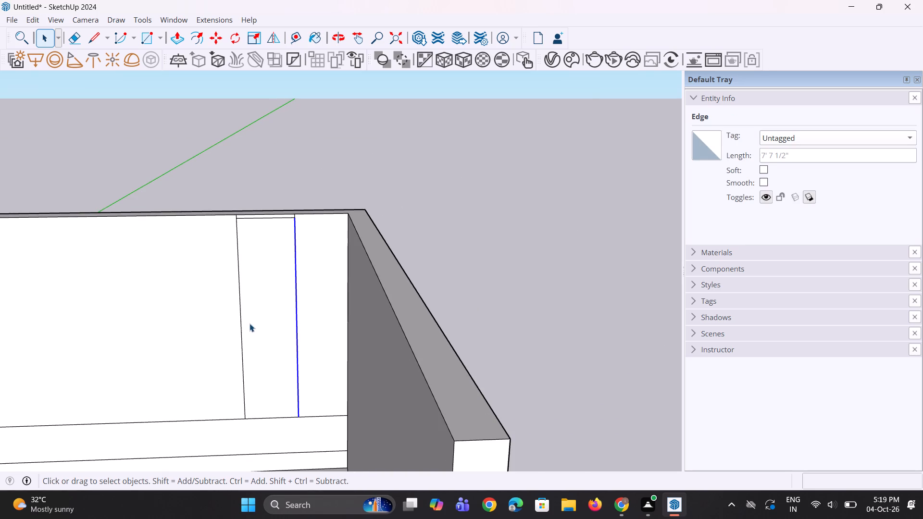
{"action": "scroll", "coordinate": [257, 330], "scroll_direction": "down", "scroll_amount": 2}
{"action": "scroll", "coordinate": [292, 241], "scroll_direction": "up", "scroll_amount": 11}
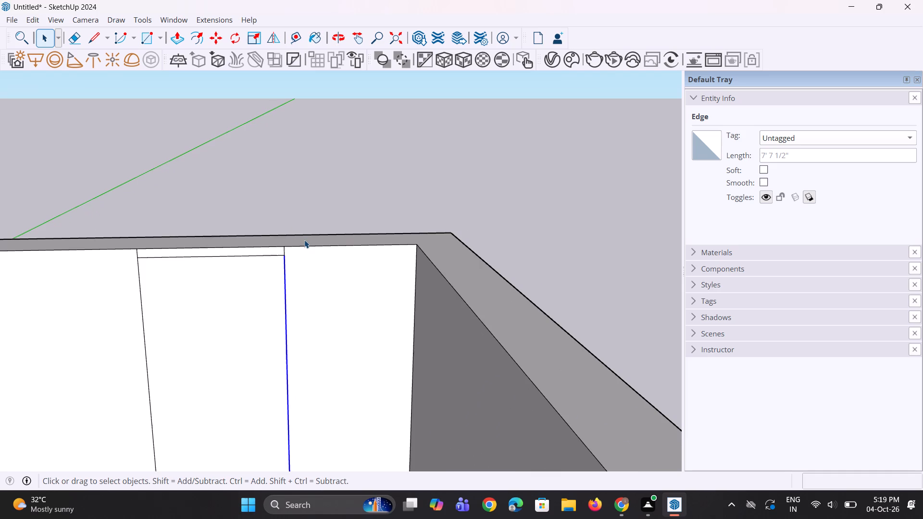
{"action": "scroll", "coordinate": [304, 240], "scroll_direction": "up", "scroll_amount": 3}
{"action": "left_click", "coordinate": [276, 258], "text": "ctrl"}
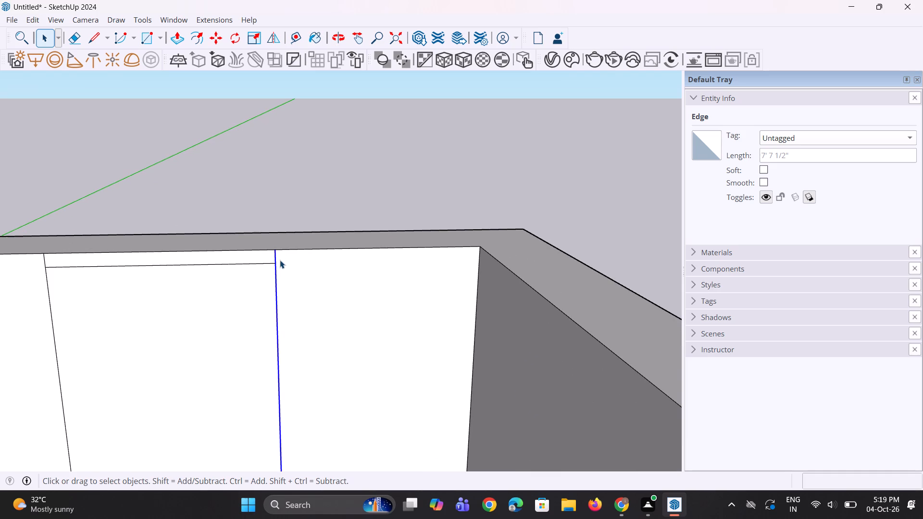
{"action": "key", "text": "m"}
{"action": "left_click", "coordinate": [275, 253]}
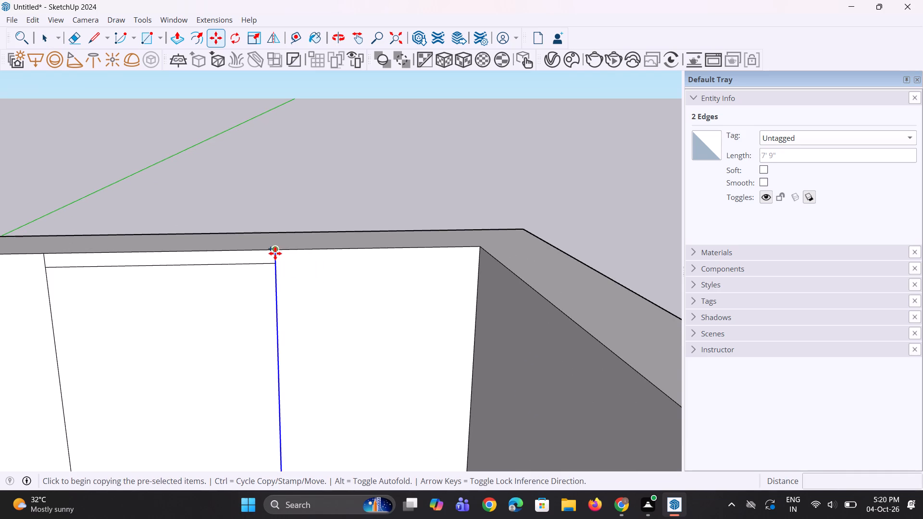
{"action": "left_click", "coordinate": [284, 254]}
{"action": "scroll", "coordinate": [279, 253], "scroll_direction": "down", "scroll_amount": 3}
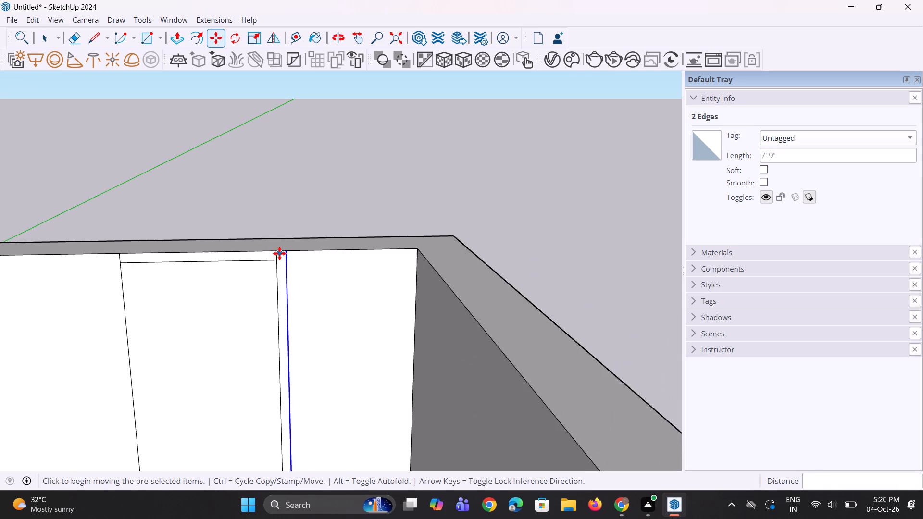
{"action": "scroll", "coordinate": [279, 253], "scroll_direction": "down", "scroll_amount": 13}
{"action": "key", "text": "space"}
{"action": "key", "text": "space"}
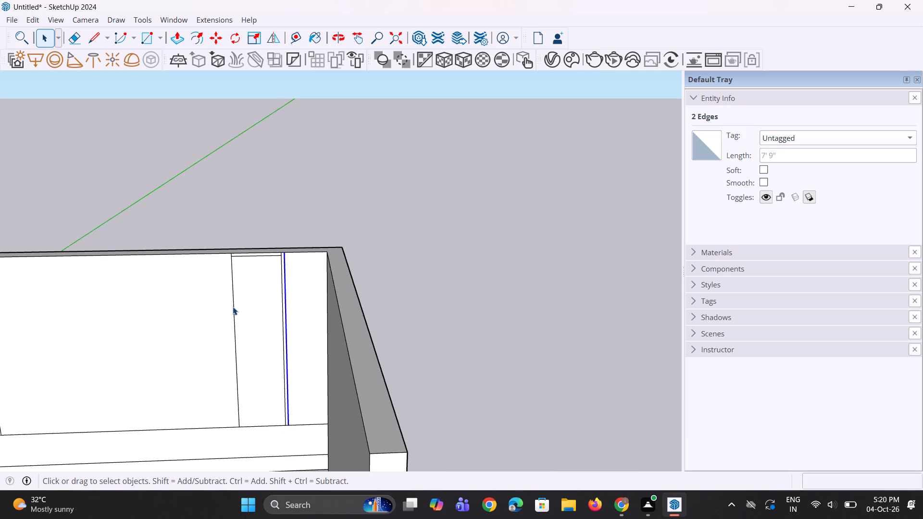
Copy both segments of the right column's inner side edge slightly outward to form a narrow full-height vertical strip.
{"action": "left_click", "coordinate": [234, 306]}
{"action": "scroll", "coordinate": [232, 242], "scroll_direction": "up", "scroll_amount": 14}
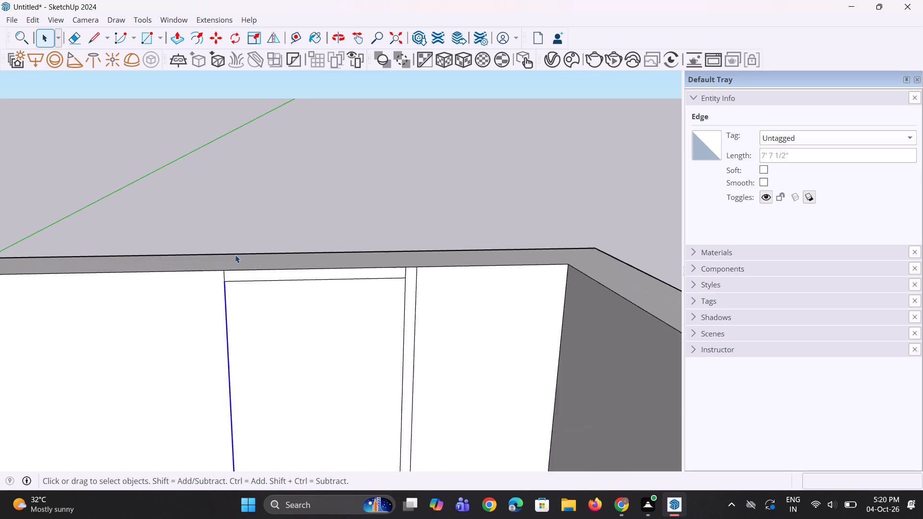
{"action": "left_click", "coordinate": [222, 282], "text": "ctrl"}
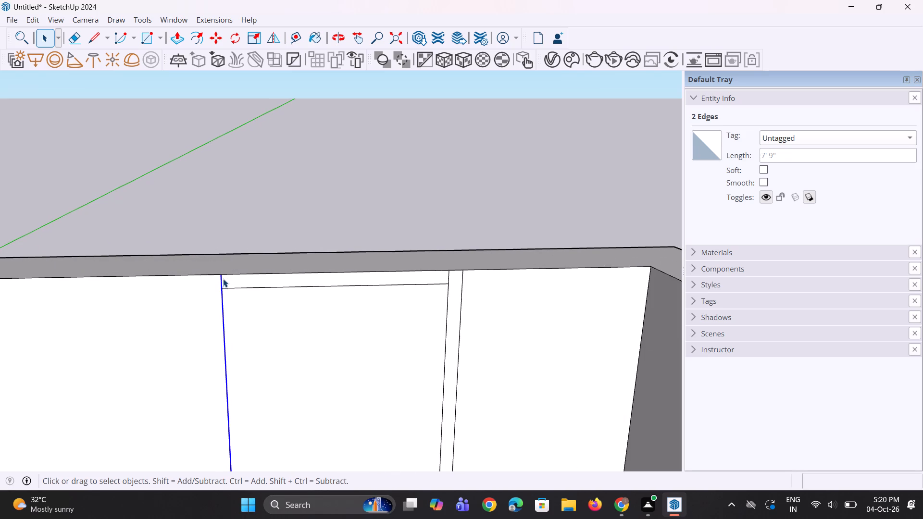
{"action": "key", "text": "m"}
{"action": "left_click", "coordinate": [219, 276]}
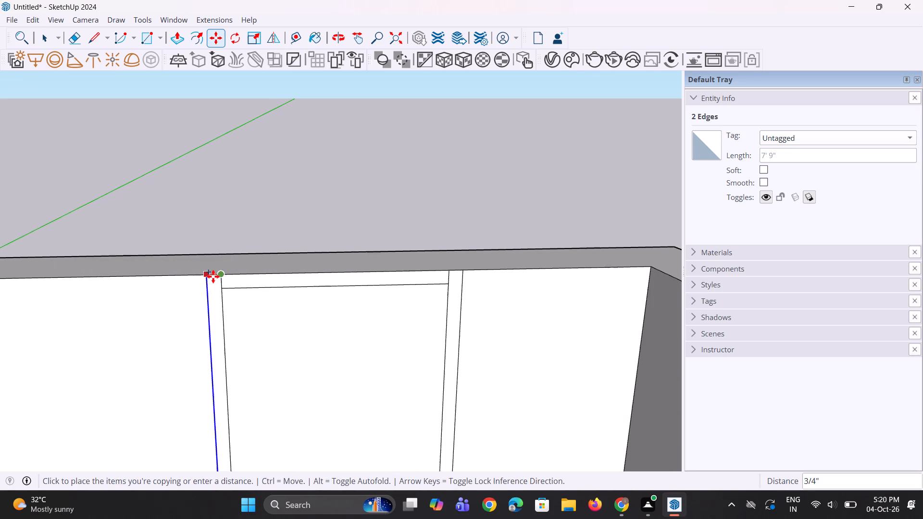
{"action": "left_click", "coordinate": [212, 276]}
{"action": "scroll", "coordinate": [274, 280], "scroll_direction": "down", "scroll_amount": 5}
{"action": "scroll", "coordinate": [329, 285], "scroll_direction": "down", "scroll_amount": 8}
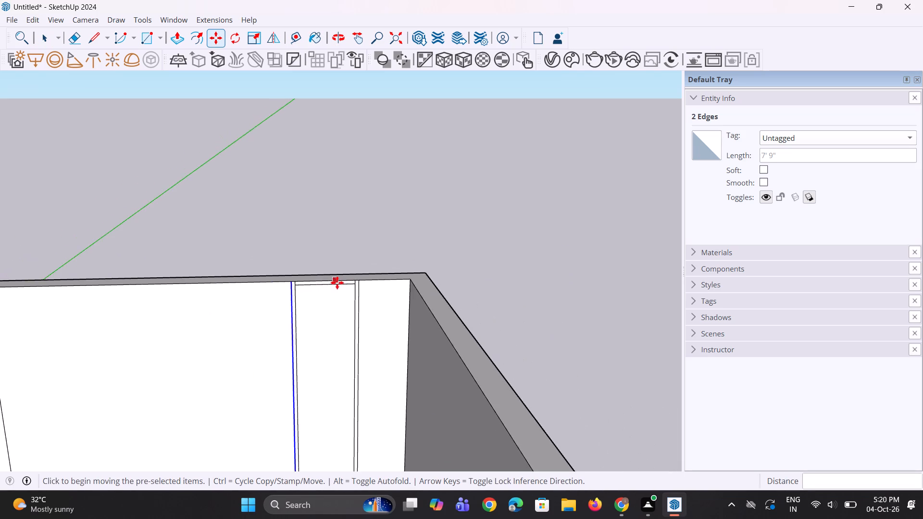
{"action": "scroll", "coordinate": [337, 283], "scroll_direction": "down", "scroll_amount": 10}
{"action": "key", "text": "space"}
{"action": "key", "text": "space"}
Copy the left column's inner side edge about 1 1/2" outward to form a full-height vertical strip.
{"action": "scroll", "coordinate": [191, 364], "scroll_direction": "up", "scroll_amount": 2}
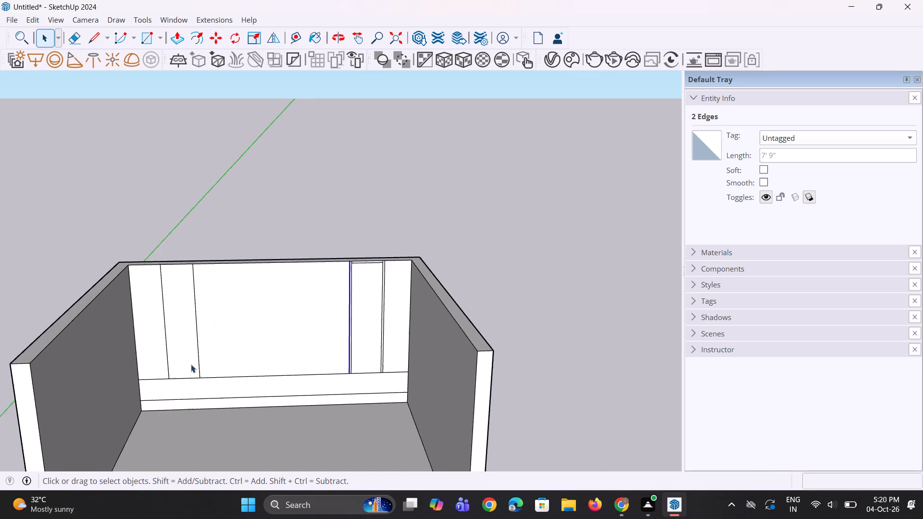
{"action": "scroll", "coordinate": [191, 364], "scroll_direction": "up", "scroll_amount": 4}
{"action": "left_click", "coordinate": [202, 353]}
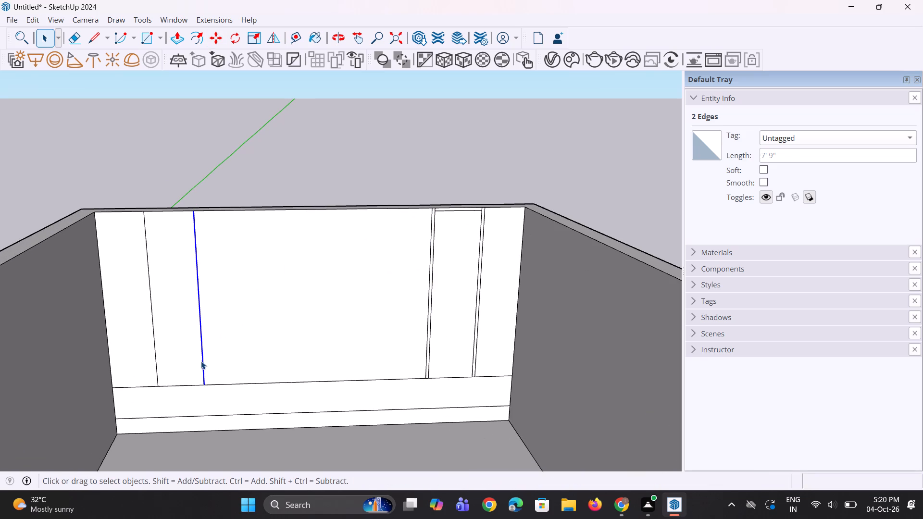
{"action": "key", "text": "m"}
{"action": "left_click", "coordinate": [207, 384]}
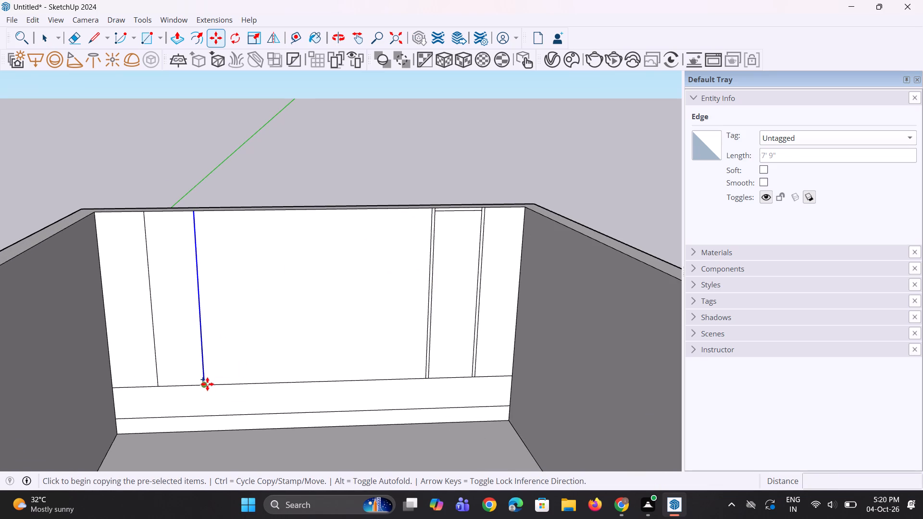
{"action": "left_click", "coordinate": [212, 384]}
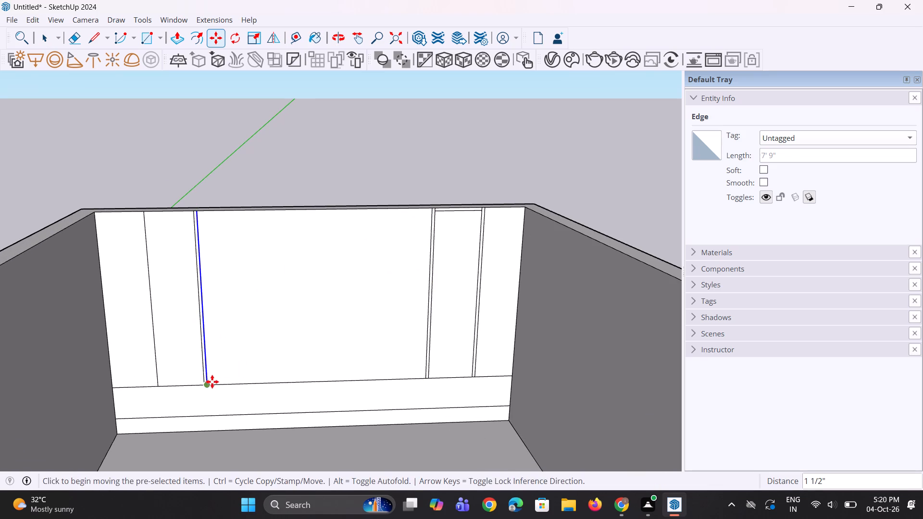
{"action": "key", "text": "space"}
{"action": "type", "text": "c"}
{"action": "key", "text": "space"}
Copy the left column's outer side edge about 1 1/2" outward to form a matching full-height vertical strip.
{"action": "scroll", "coordinate": [168, 378], "scroll_direction": "up", "scroll_amount": 2}
{"action": "left_click", "coordinate": [155, 370]}
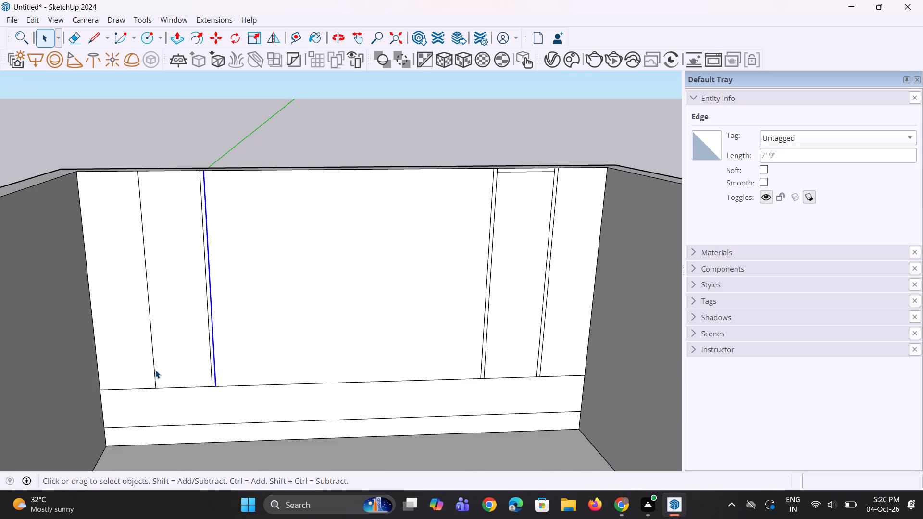
{"action": "key", "text": "m"}
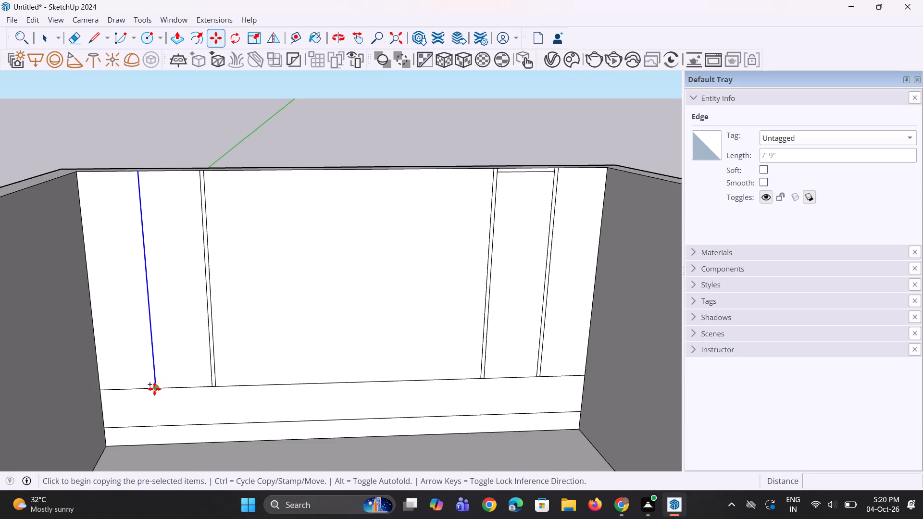
{"action": "left_click", "coordinate": [154, 389]}
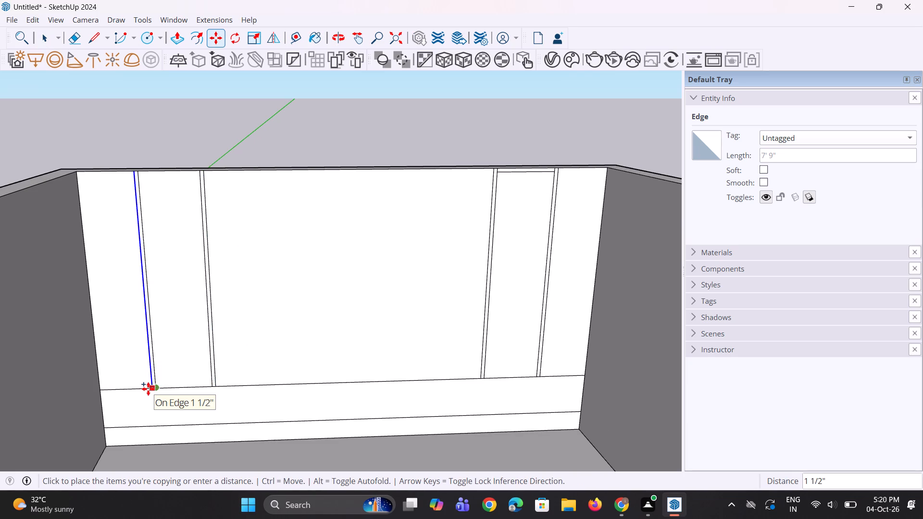
{"action": "left_click", "coordinate": [148, 389]}
{"action": "scroll", "coordinate": [187, 373], "scroll_direction": "down", "scroll_amount": 5}
{"action": "key", "text": "space"}
{"action": "key", "text": "space"}
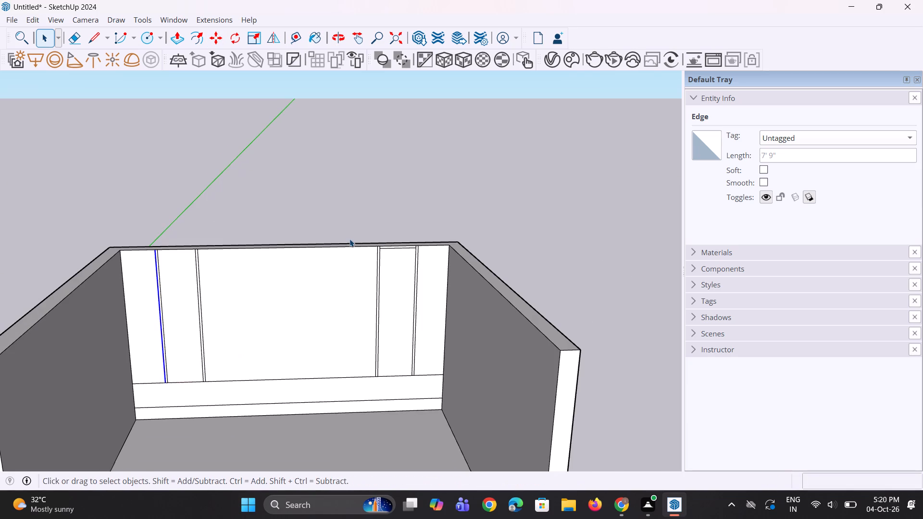
Copy the right column's top strip across the back wall to fit between the side strips at the left column's top.
{"action": "scroll", "coordinate": [349, 239], "scroll_direction": "up", "scroll_amount": 3}
{"action": "scroll", "coordinate": [396, 238], "scroll_direction": "up", "scroll_amount": 14}
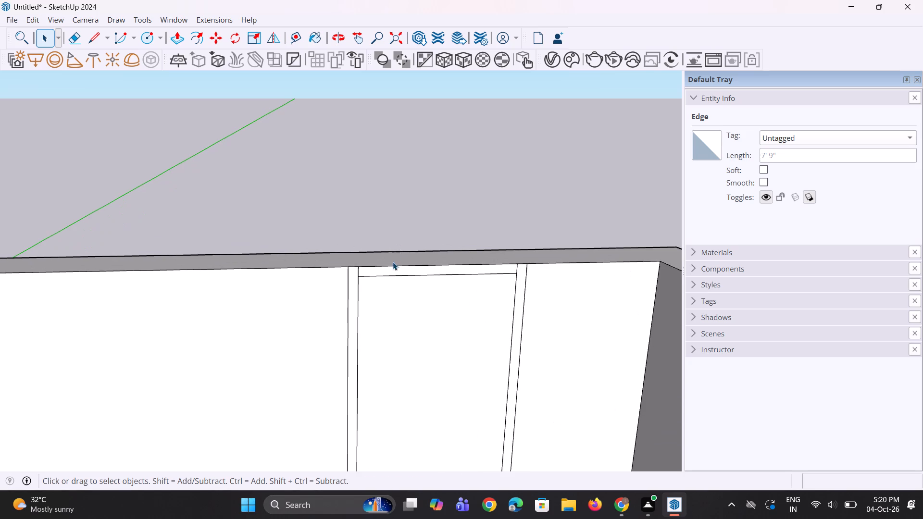
{"action": "left_click", "coordinate": [395, 269]}
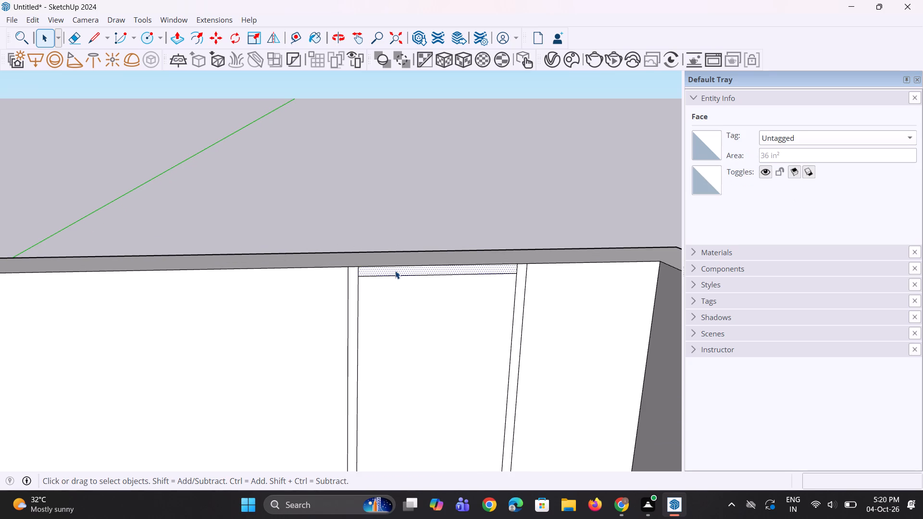
{"action": "key", "text": "m"}
{"action": "left_click", "coordinate": [362, 275]}
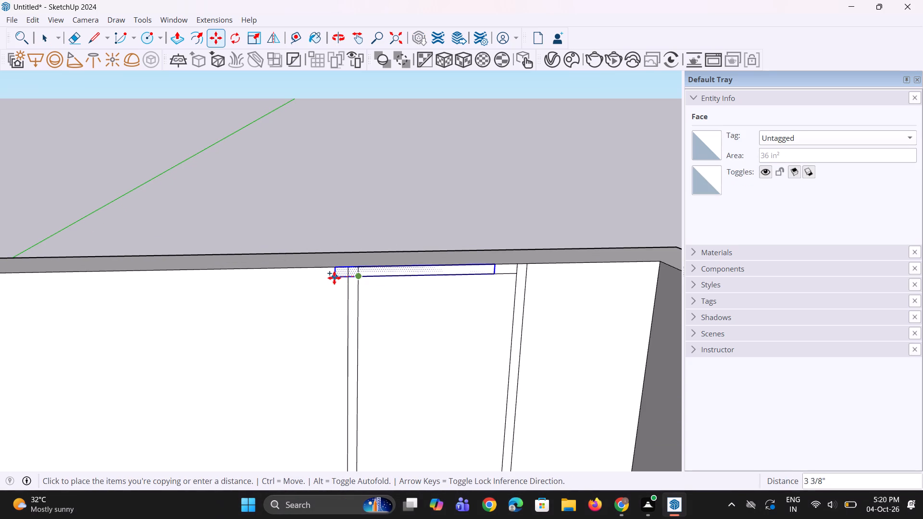
{"action": "scroll", "coordinate": [327, 278], "scroll_direction": "down", "scroll_amount": 11}
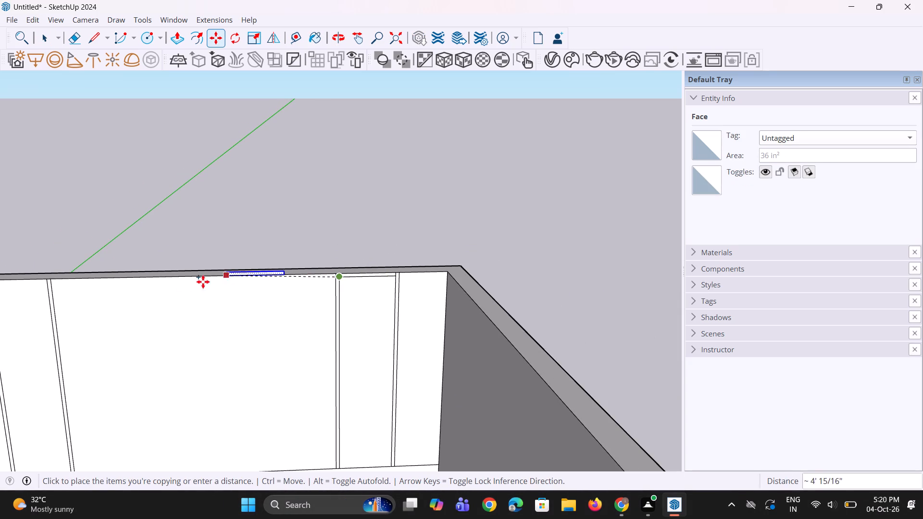
{"action": "scroll", "coordinate": [172, 283], "scroll_direction": "down", "scroll_amount": 5}
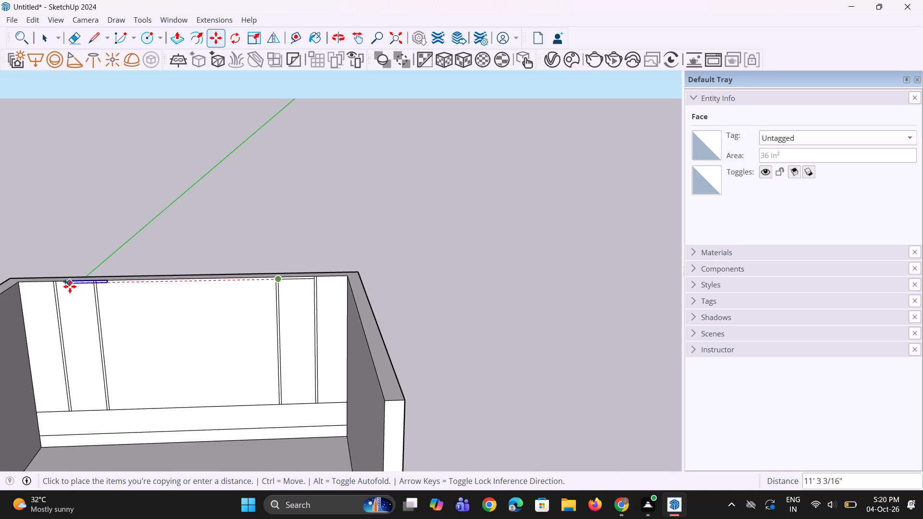
{"action": "scroll", "coordinate": [61, 290], "scroll_direction": "up", "scroll_amount": 7}
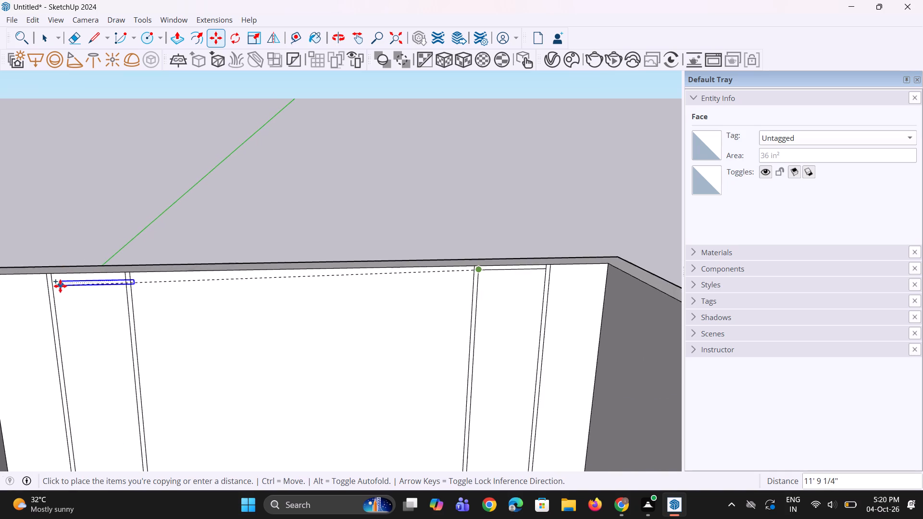
{"action": "scroll", "coordinate": [59, 285], "scroll_direction": "up", "scroll_amount": 6}
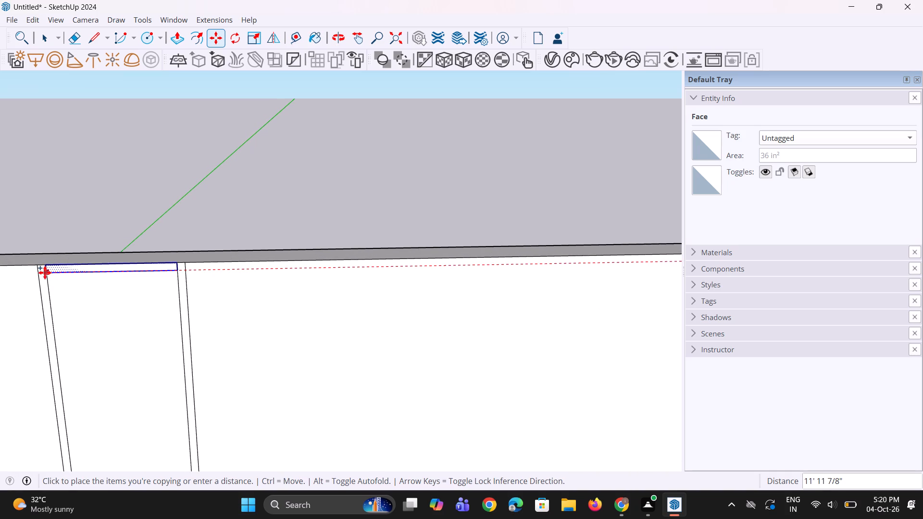
{"action": "left_click", "coordinate": [45, 272]}
{"action": "scroll", "coordinate": [217, 304], "scroll_direction": "down", "scroll_amount": 4}
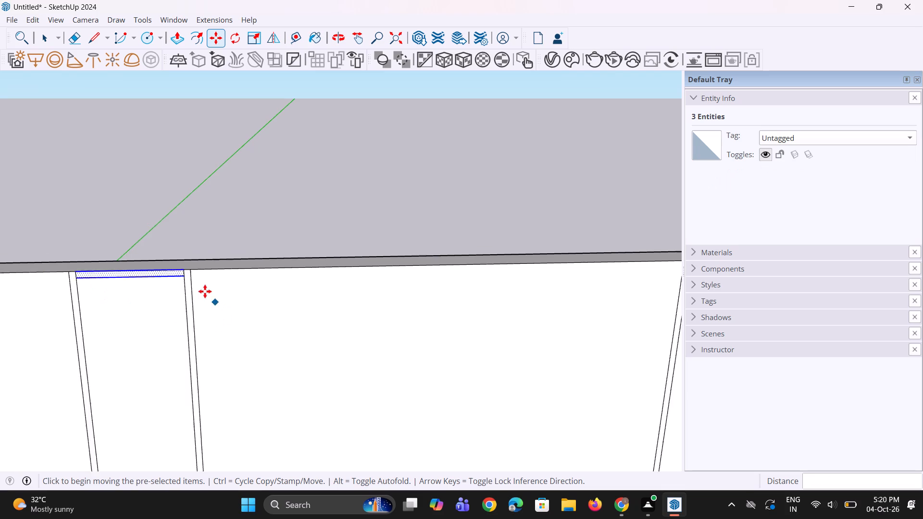
{"action": "scroll", "coordinate": [203, 288], "scroll_direction": "down", "scroll_amount": 8}
{"action": "key", "text": "space"}
Copy both columns' top strips 7' 7 1/2" down to their bases, dividing the distance into 5 equal spaces, and clear the selection.
{"action": "scroll", "coordinate": [386, 270], "scroll_direction": "up", "scroll_amount": 5}
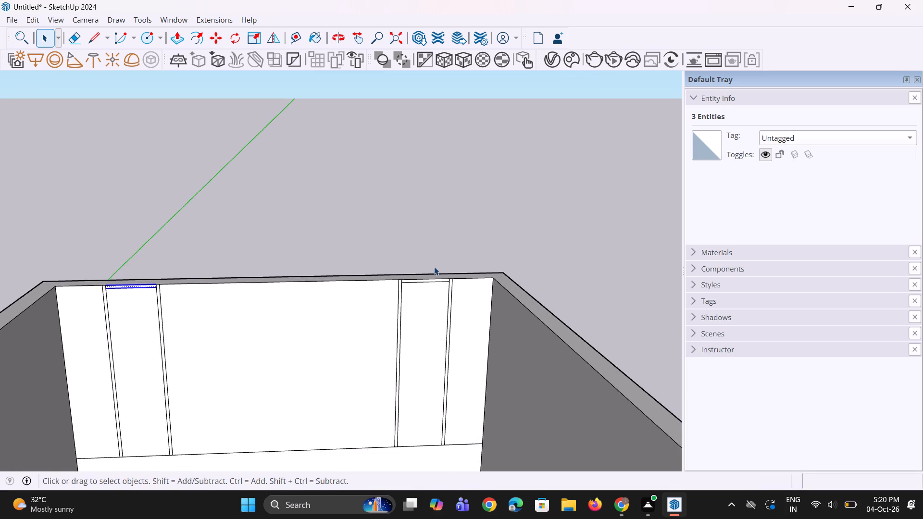
{"action": "scroll", "coordinate": [434, 267], "scroll_direction": "up", "scroll_amount": 13}
{"action": "left_click", "coordinate": [425, 297], "text": "ctrl"}
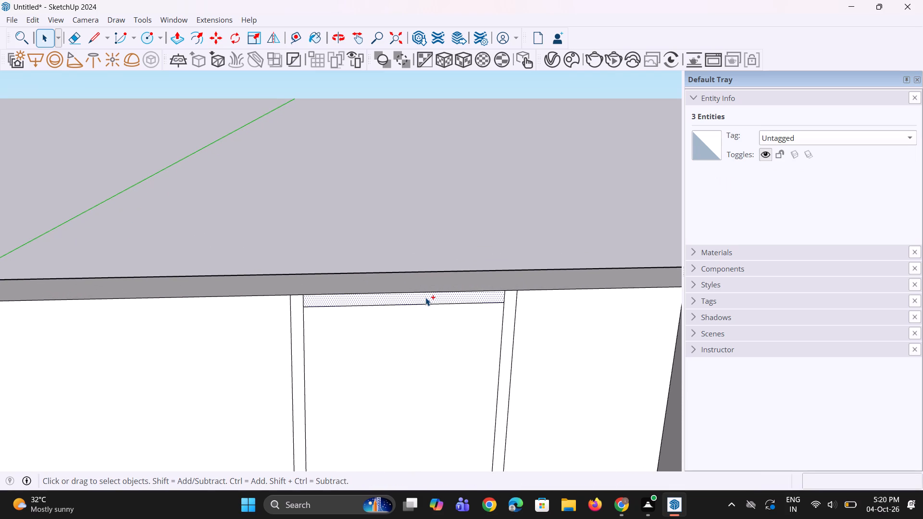
{"action": "key", "text": "m"}
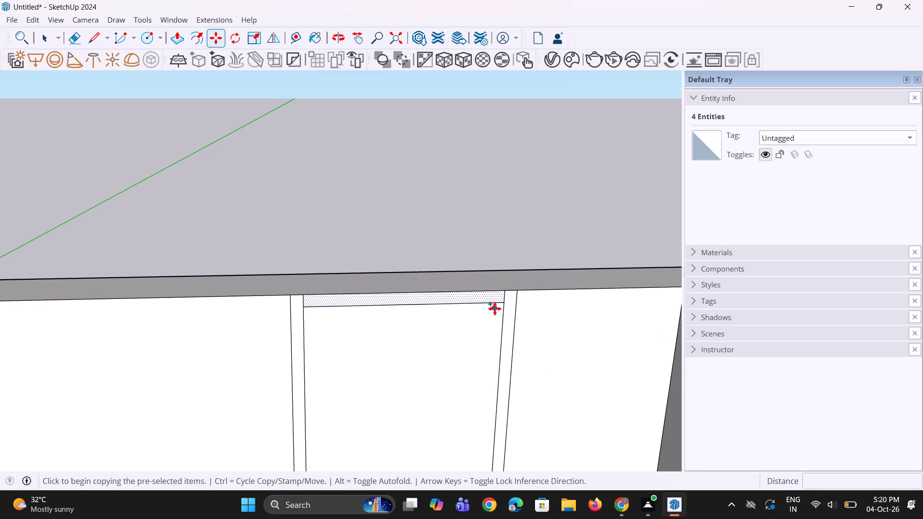
{"action": "left_click", "coordinate": [501, 304]}
{"action": "scroll", "coordinate": [501, 325], "scroll_direction": "down", "scroll_amount": 4}
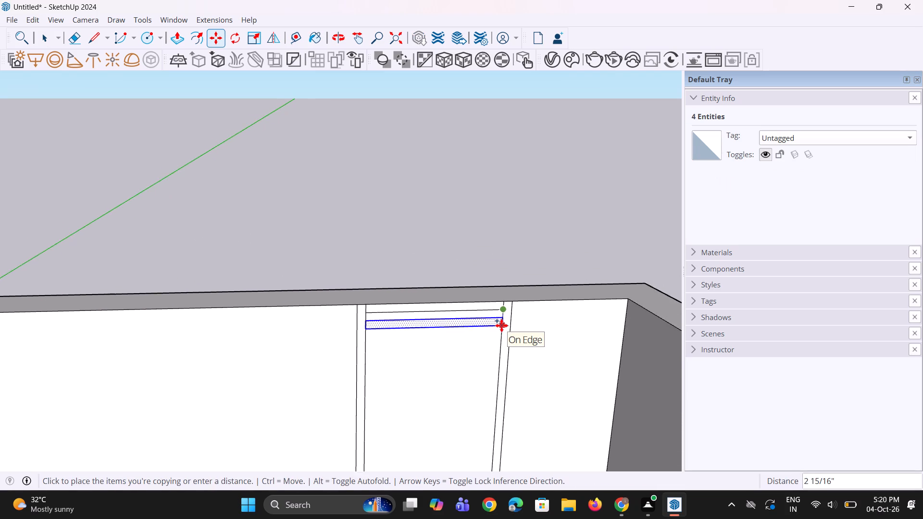
{"action": "scroll", "coordinate": [501, 325], "scroll_direction": "down", "scroll_amount": 14}
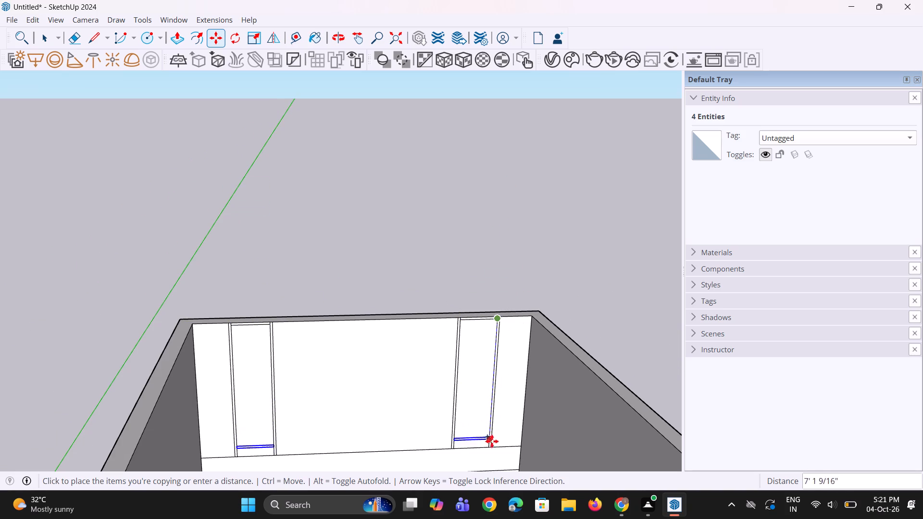
{"action": "scroll", "coordinate": [488, 445], "scroll_direction": "up", "scroll_amount": 7}
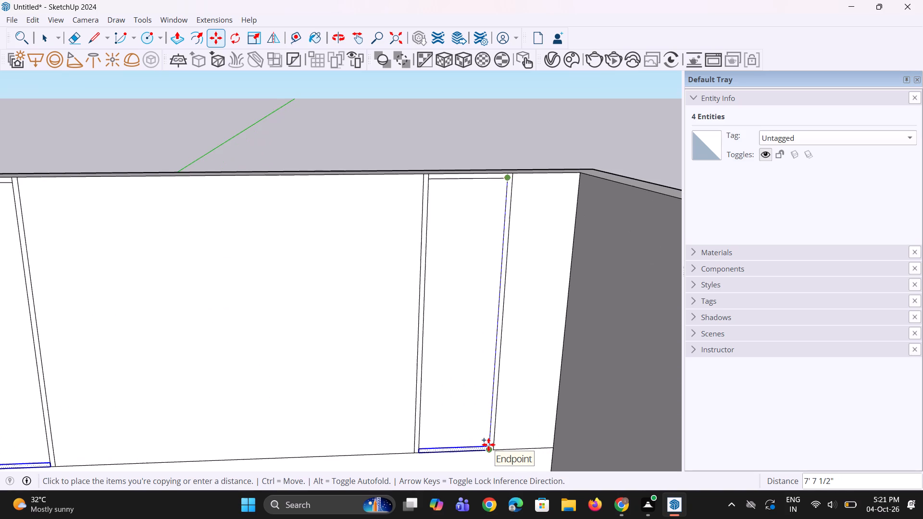
{"action": "left_click", "coordinate": [488, 444]}
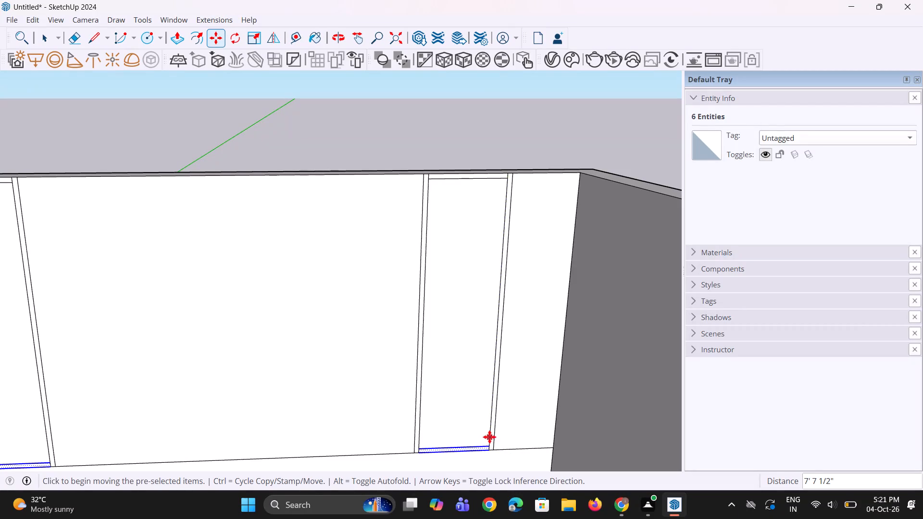
{"action": "key", "text": "slash"}
{"action": "key", "text": "5"}
{"action": "key", "text": "Return"}
{"action": "scroll", "coordinate": [444, 350], "scroll_direction": "down", "scroll_amount": 8}
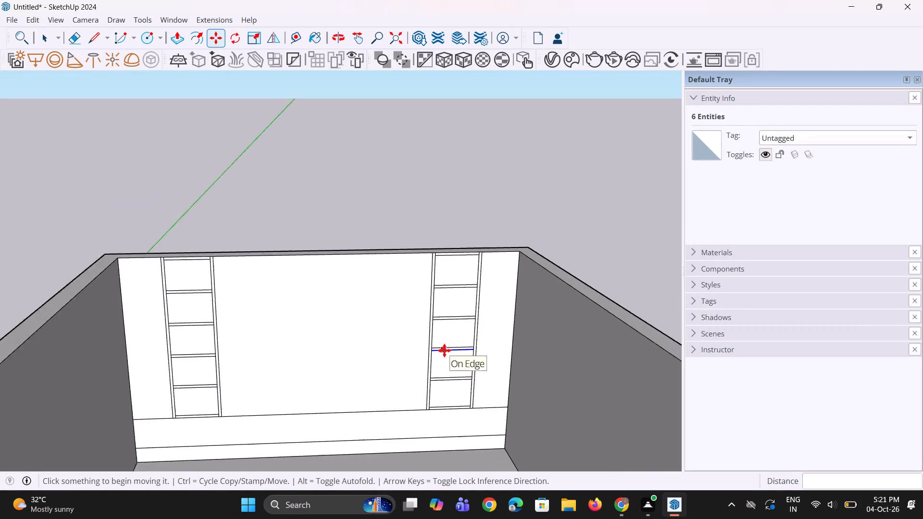
{"action": "scroll", "coordinate": [444, 350], "scroll_direction": "down", "scroll_amount": 1}
{"action": "key", "text": "space"}
{"action": "left_click", "coordinate": [567, 269]}
Erase the short dividing edges where the right column's top strip meets its two side strips.
{"action": "middle_click_drag", "start_coordinate": [468, 334], "coordinate": [389, 334]}
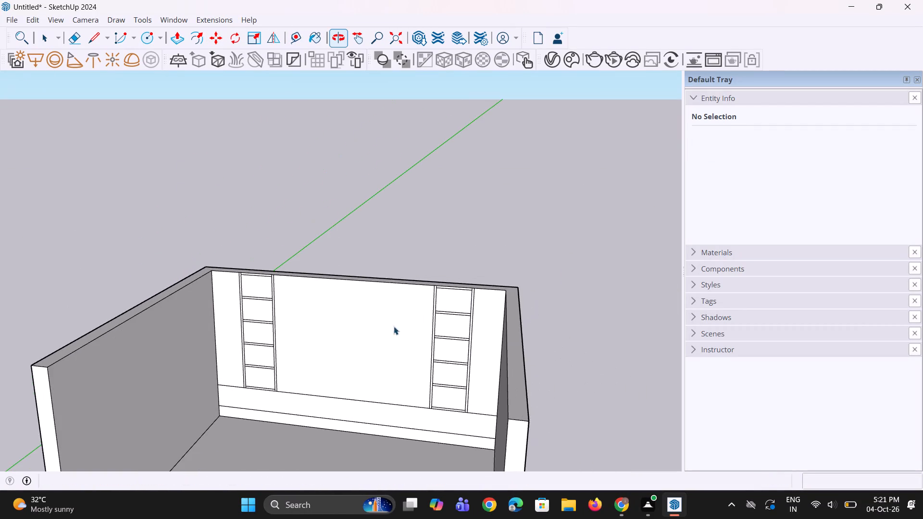
{"action": "scroll", "coordinate": [415, 314], "scroll_direction": "up", "scroll_amount": 3}
{"action": "scroll", "coordinate": [475, 313], "scroll_direction": "up", "scroll_amount": 4}
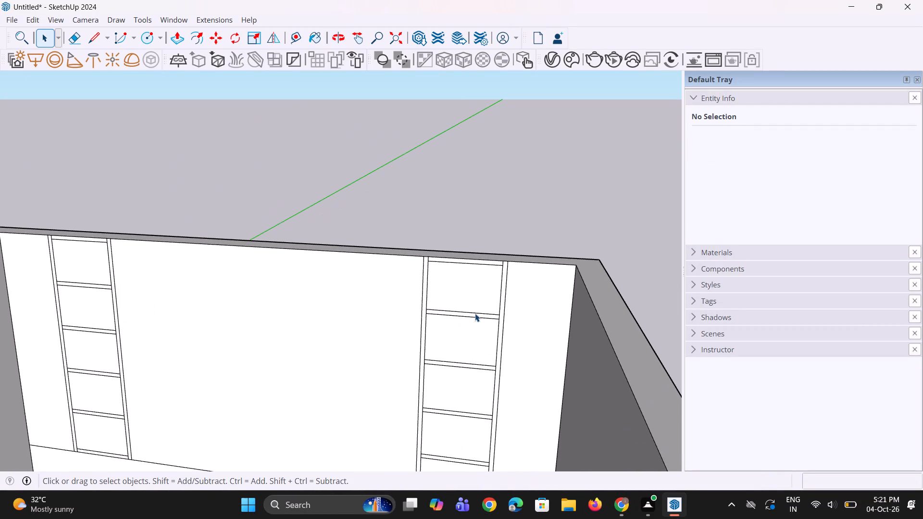
{"action": "key", "text": "p"}
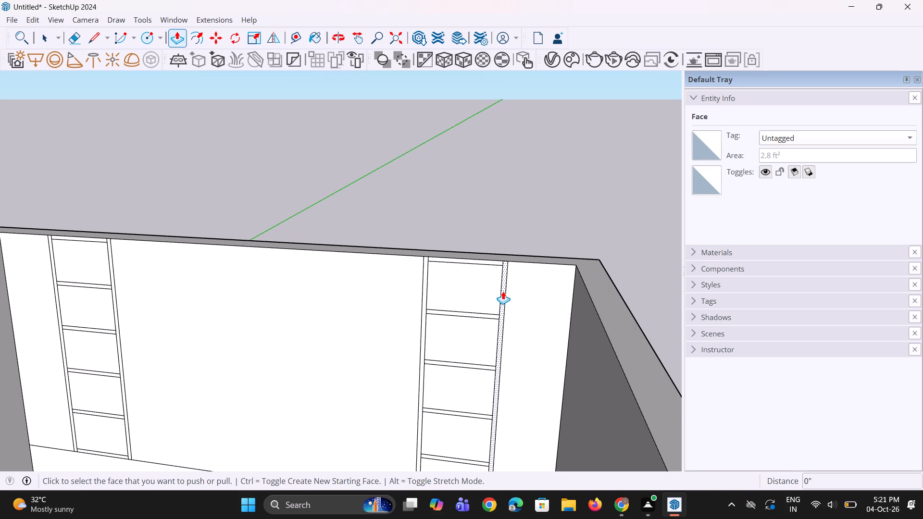
{"action": "key", "text": "space"}
{"action": "key", "text": "e"}
{"action": "scroll", "coordinate": [476, 282], "scroll_direction": "up", "scroll_amount": 3}
{"action": "scroll", "coordinate": [421, 256], "scroll_direction": "up", "scroll_amount": 7}
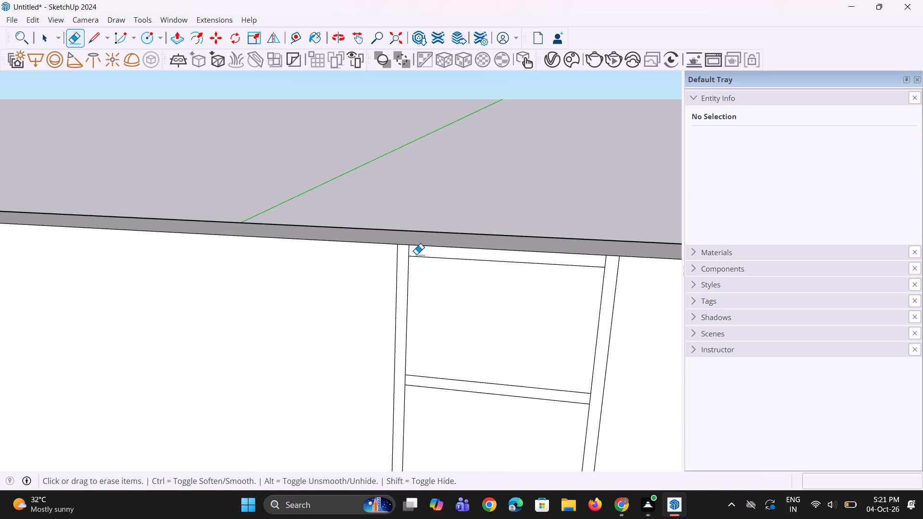
{"action": "left_click_drag", "start_coordinate": [409, 253], "coordinate": [405, 253]}
{"action": "left_click_drag", "start_coordinate": [631, 262], "coordinate": [631, 261]}
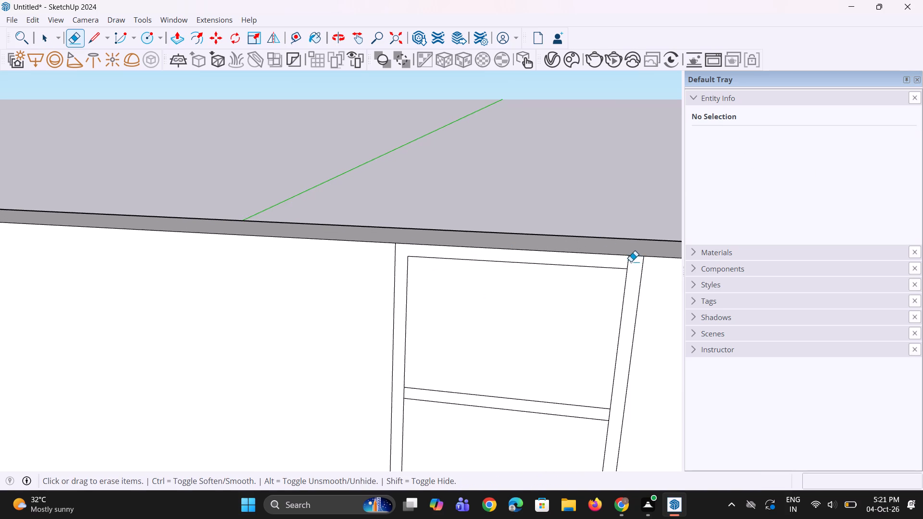
{"action": "left_click_drag", "start_coordinate": [631, 261], "coordinate": [617, 260]}
Erase the short dividing edges where the right column's first shelf strip below the top meets both side strips.
{"action": "scroll", "coordinate": [578, 272], "scroll_direction": "down", "scroll_amount": 5}
{"action": "scroll", "coordinate": [468, 367], "scroll_direction": "up", "scroll_amount": 6}
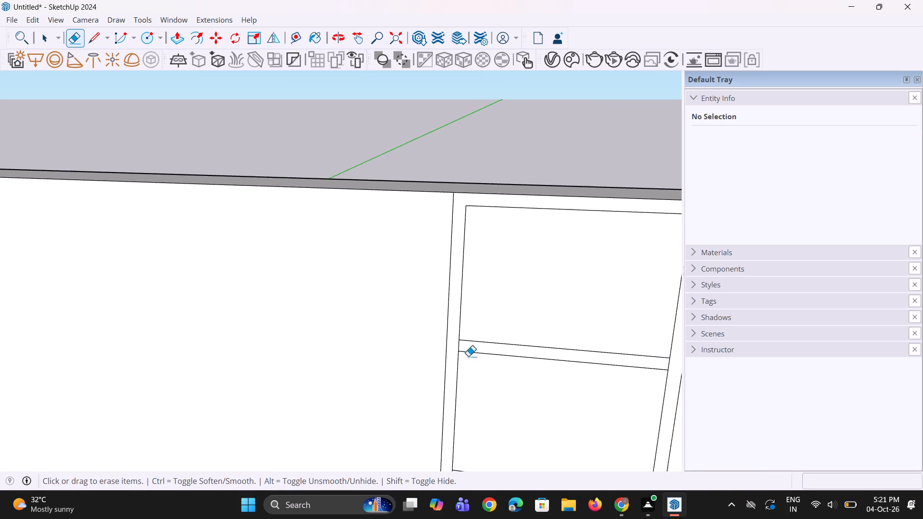
{"action": "scroll", "coordinate": [468, 356], "scroll_direction": "up", "scroll_amount": 2}
{"action": "left_click_drag", "start_coordinate": [444, 342], "coordinate": [490, 340]}
{"action": "scroll", "coordinate": [412, 357], "scroll_direction": "down", "scroll_amount": 6}
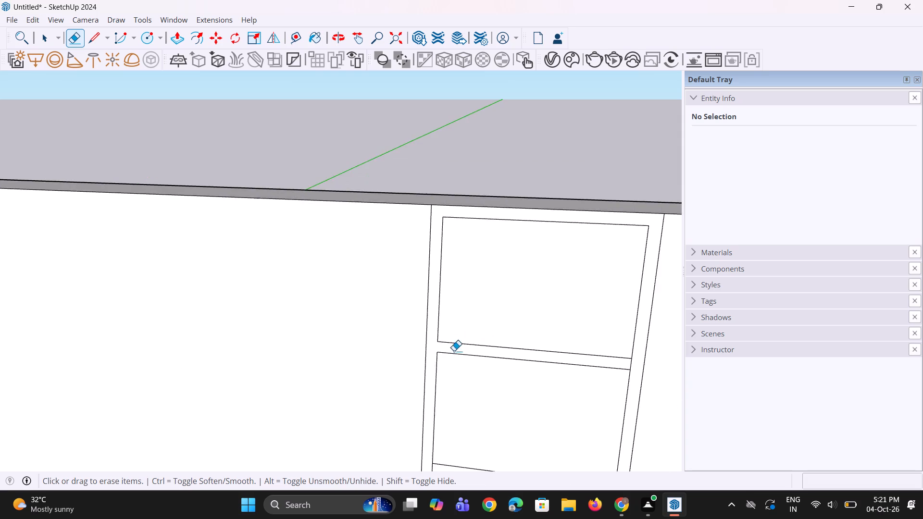
{"action": "scroll", "coordinate": [454, 351], "scroll_direction": "down", "scroll_amount": 2}
{"action": "scroll", "coordinate": [583, 353], "scroll_direction": "up", "scroll_amount": 3}
{"action": "left_click", "coordinate": [586, 365]}
{"action": "scroll", "coordinate": [522, 301], "scroll_direction": "down", "scroll_amount": 2}
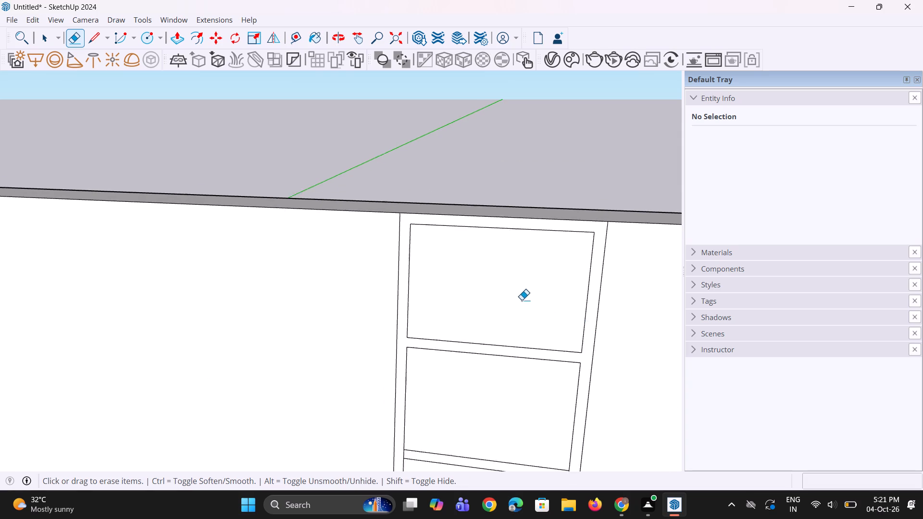
Erase the short dividing edges at both ends of the right column's second shelf strip below the top.
{"action": "scroll", "coordinate": [522, 300], "scroll_direction": "down", "scroll_amount": 10}
{"action": "scroll", "coordinate": [521, 370], "scroll_direction": "up", "scroll_amount": 13}
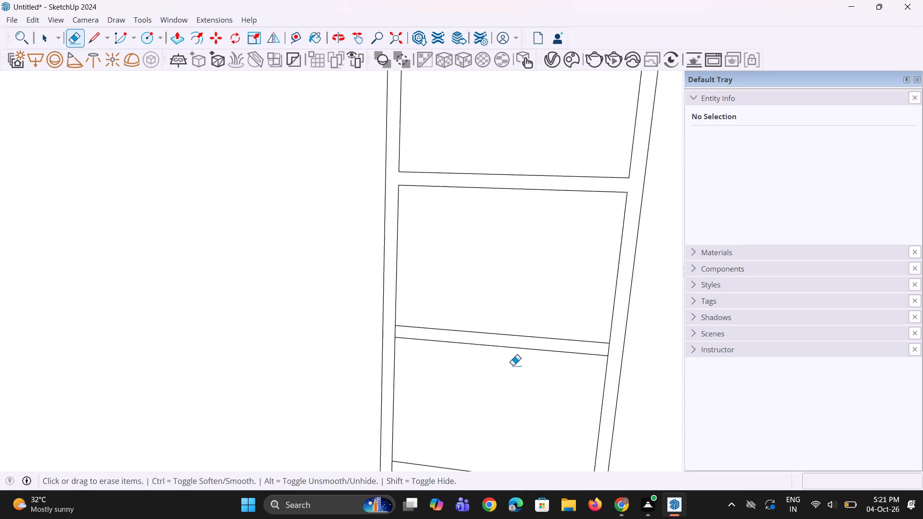
{"action": "left_click_drag", "start_coordinate": [374, 328], "coordinate": [499, 332]}
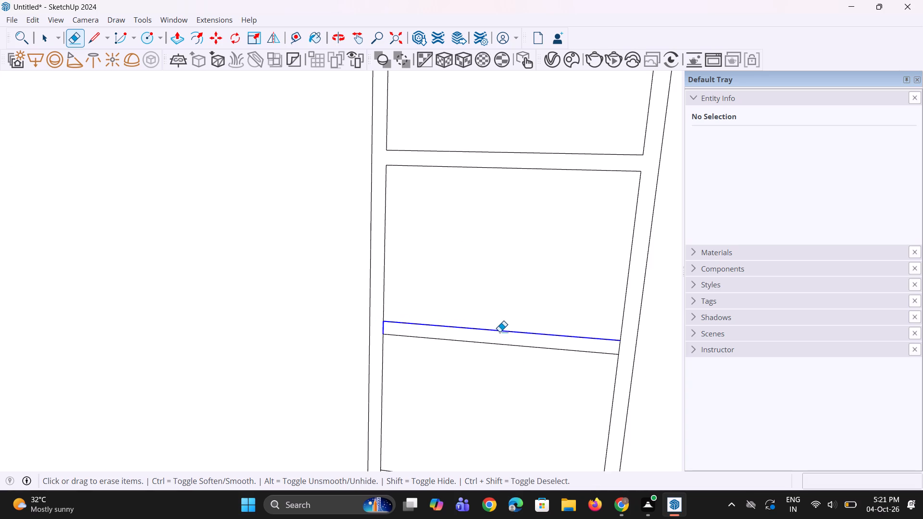
{"action": "left_click_drag", "start_coordinate": [499, 332], "coordinate": [502, 333]}
{"action": "key", "text": "Escape"}
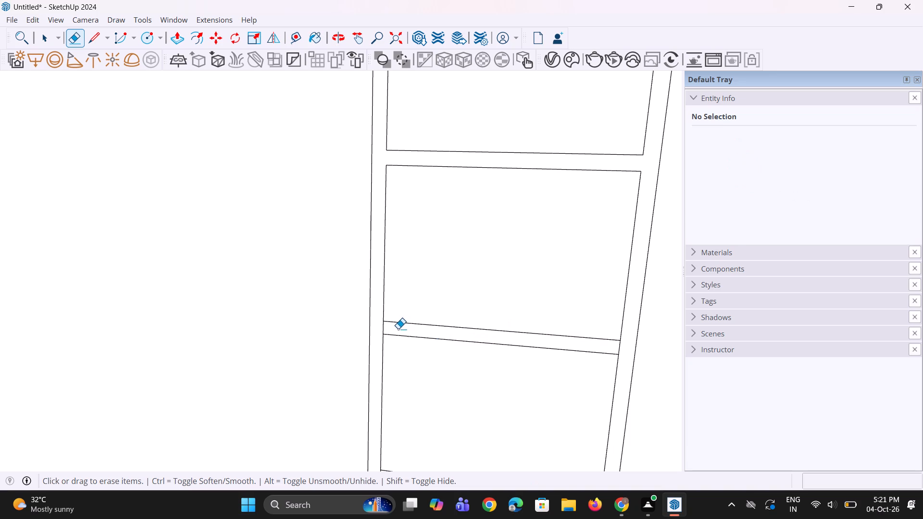
{"action": "left_click_drag", "start_coordinate": [384, 329], "coordinate": [389, 329]}
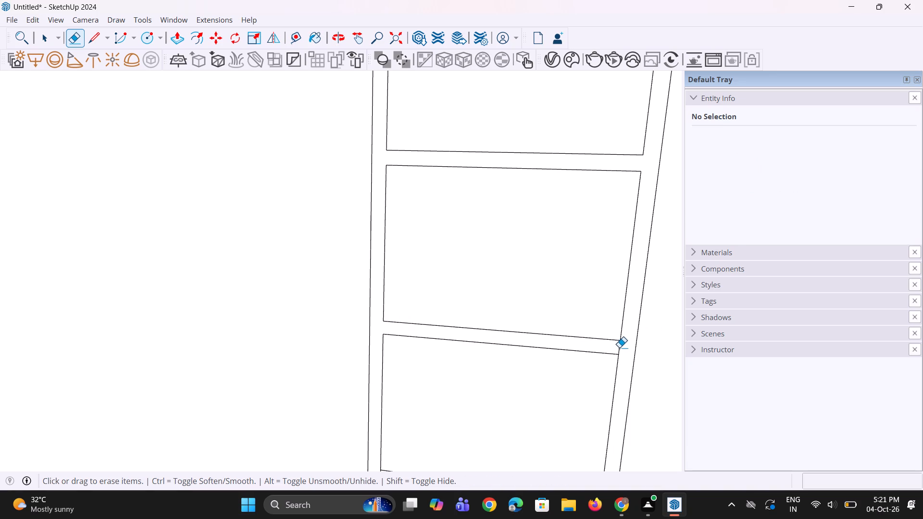
{"action": "left_click", "coordinate": [619, 347]}
{"action": "scroll", "coordinate": [542, 302], "scroll_direction": "down", "scroll_amount": 17}
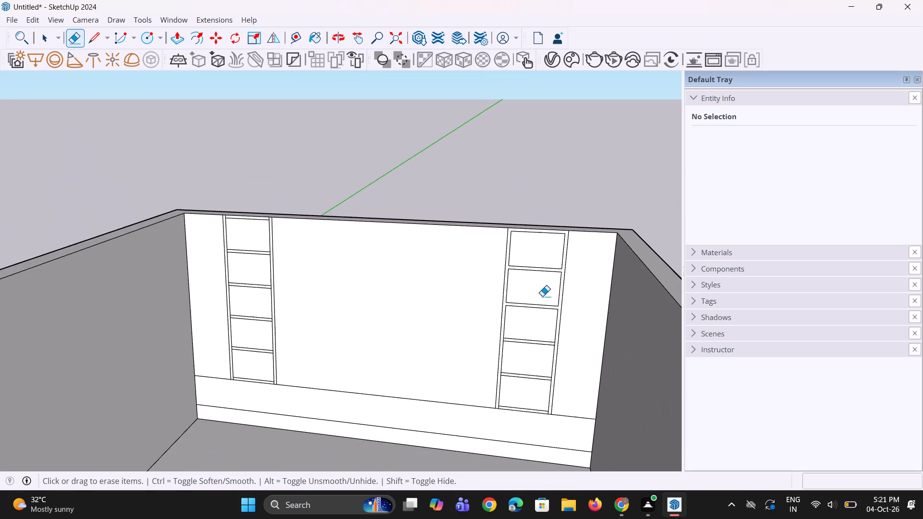
Erase the short dividing edges joining the right column's base strip and lowest intermediate shelf strip to both side strips.
{"action": "scroll", "coordinate": [553, 412], "scroll_direction": "up", "scroll_amount": 17}
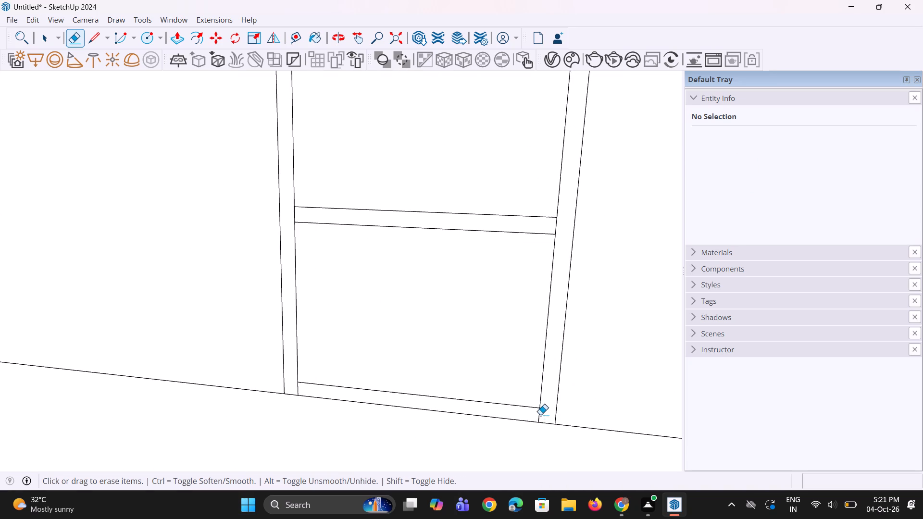
{"action": "left_click", "coordinate": [540, 415]}
{"action": "left_click", "coordinate": [299, 391]}
{"action": "left_click", "coordinate": [296, 216]}
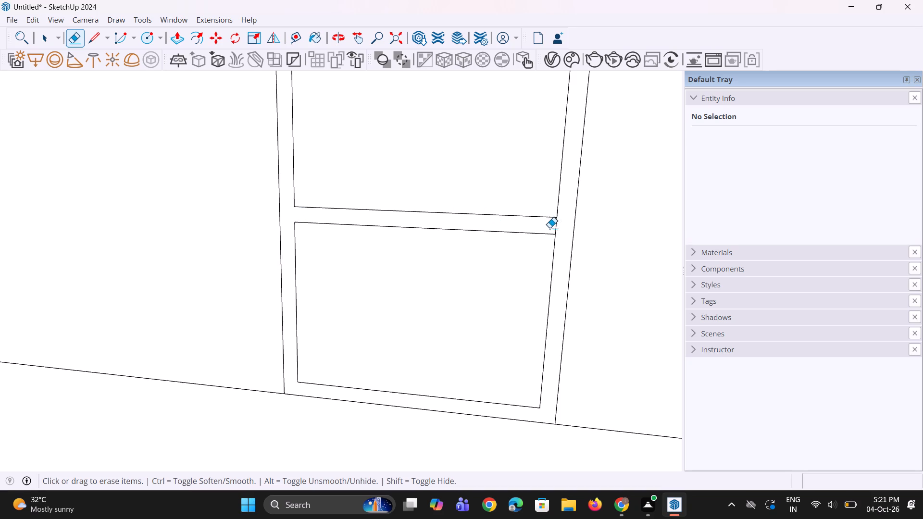
{"action": "left_click", "coordinate": [555, 229]}
{"action": "scroll", "coordinate": [467, 340], "scroll_direction": "down", "scroll_amount": 6}
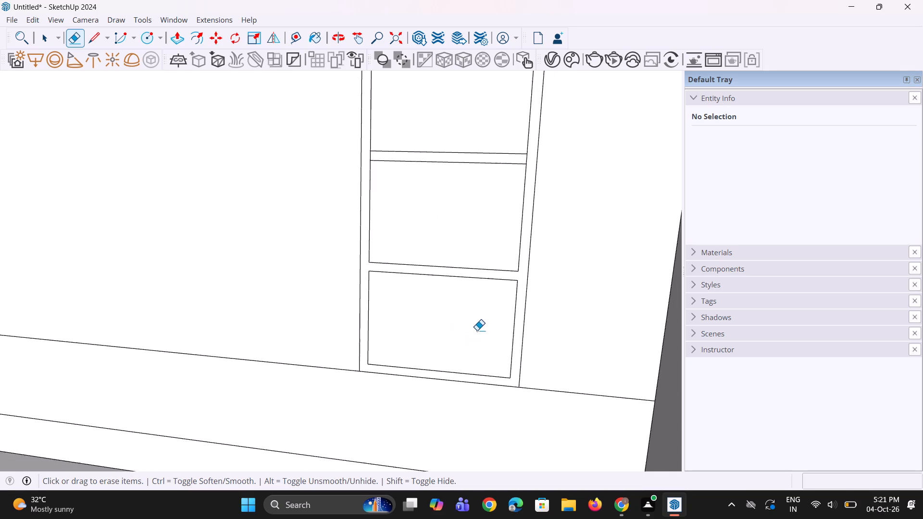
Erase the short dividing edges at both ends of the right column's remaining third shelf strip, merging it with the frame.
{"action": "scroll", "coordinate": [512, 169], "scroll_direction": "up", "scroll_amount": 6}
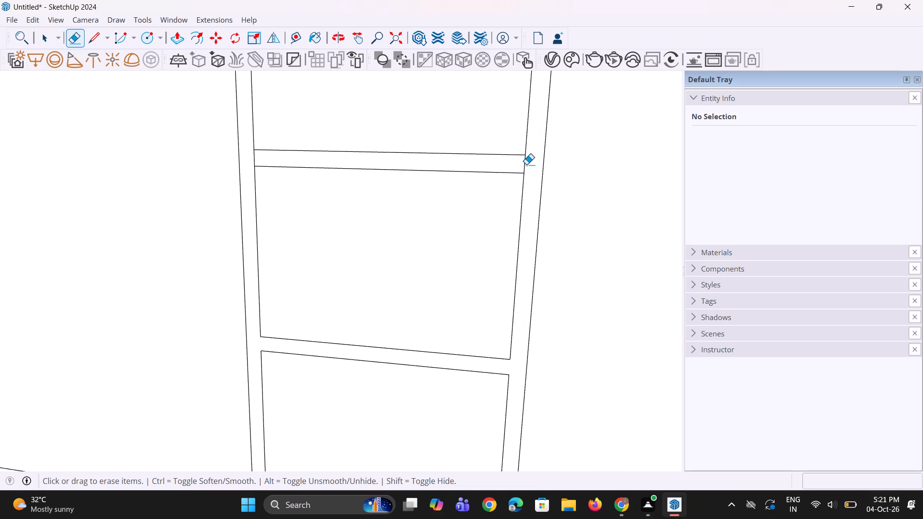
{"action": "left_click", "coordinate": [525, 164]}
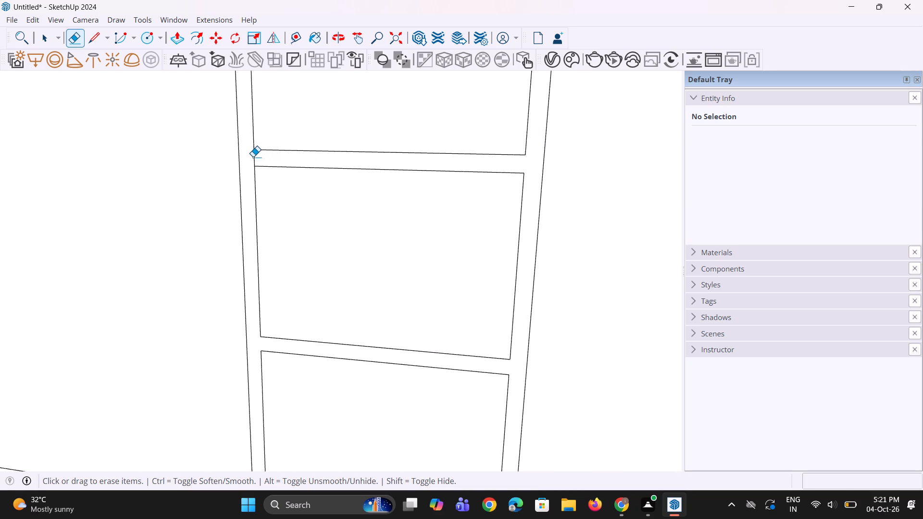
{"action": "left_click", "coordinate": [255, 160]}
{"action": "scroll", "coordinate": [416, 321], "scroll_direction": "down", "scroll_amount": 7}
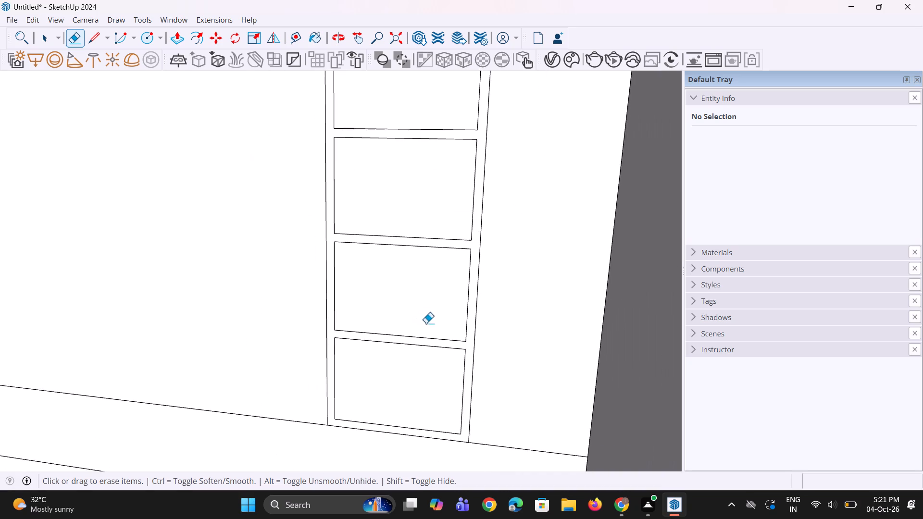
{"action": "scroll", "coordinate": [432, 316], "scroll_direction": "down", "scroll_amount": 10}
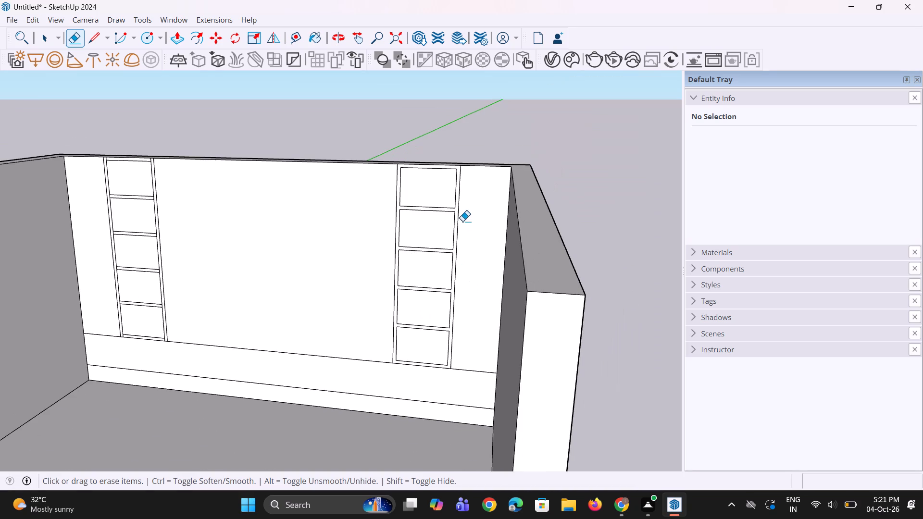
{"action": "scroll", "coordinate": [462, 349], "scroll_direction": "up", "scroll_amount": 1}
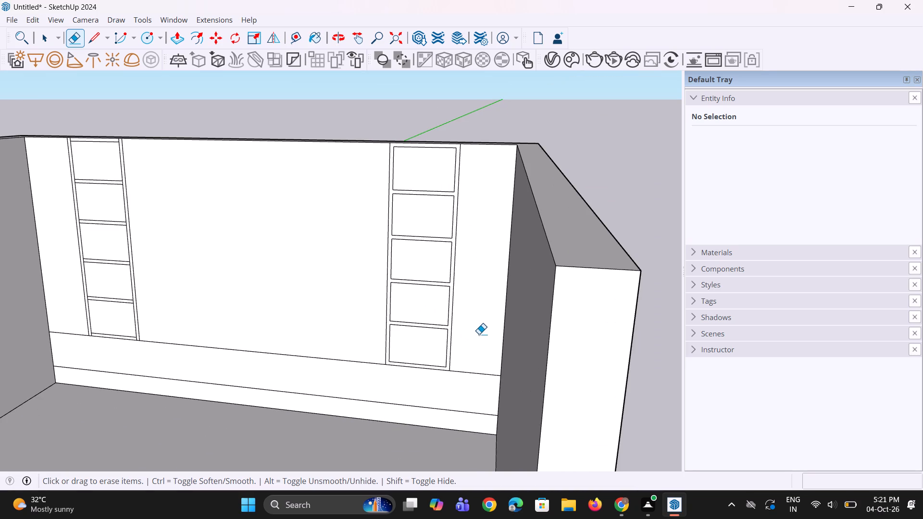
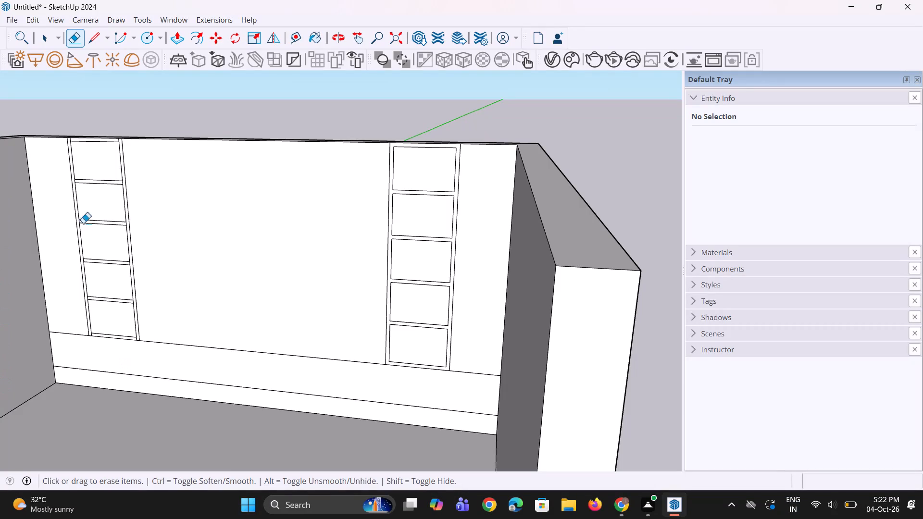
Erase the short dividing edges at both ends of the left column's top strip, merging it with the side strips.
{"action": "scroll", "coordinate": [132, 265], "scroll_direction": "down", "scroll_amount": 4}
{"action": "scroll", "coordinate": [68, 186], "scroll_direction": "up", "scroll_amount": 3}
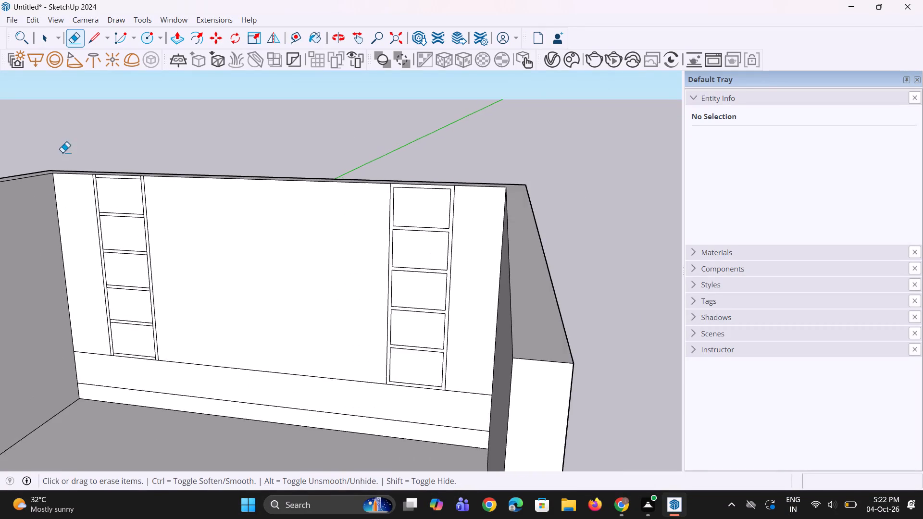
{"action": "scroll", "coordinate": [73, 161], "scroll_direction": "up", "scroll_amount": 11}
{"action": "left_click", "coordinate": [100, 183]}
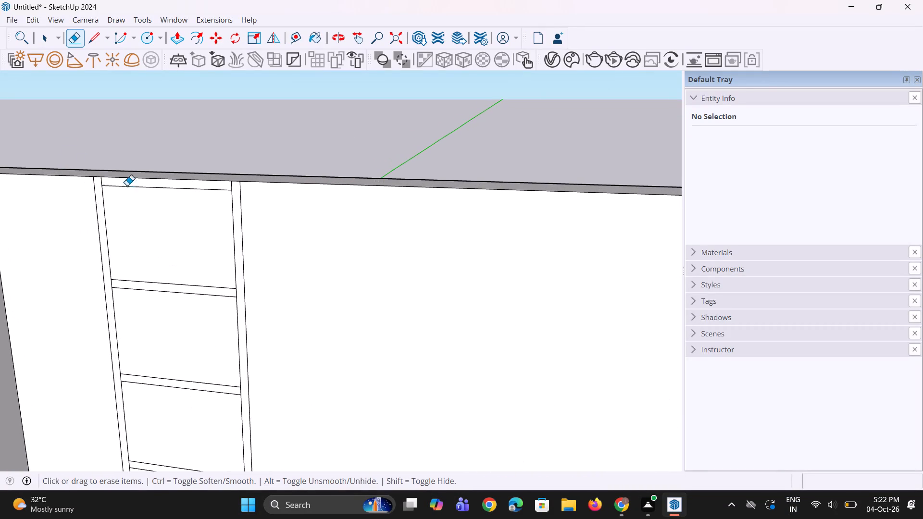
{"action": "scroll", "coordinate": [209, 194], "scroll_direction": "up", "scroll_amount": 6}
{"action": "left_click", "coordinate": [245, 184]}
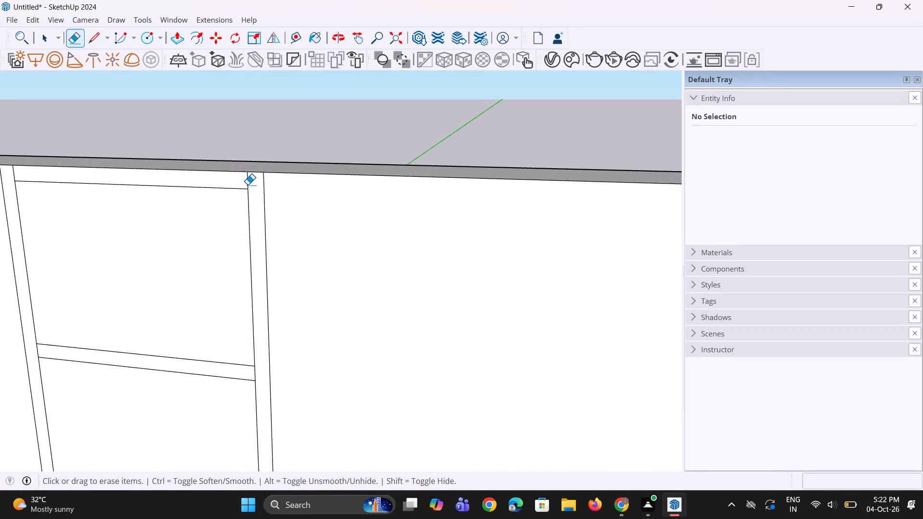
{"action": "left_click", "coordinate": [248, 185]}
{"action": "scroll", "coordinate": [269, 228], "scroll_direction": "down", "scroll_amount": 5}
{"action": "scroll", "coordinate": [106, 197], "scroll_direction": "up", "scroll_amount": 3}
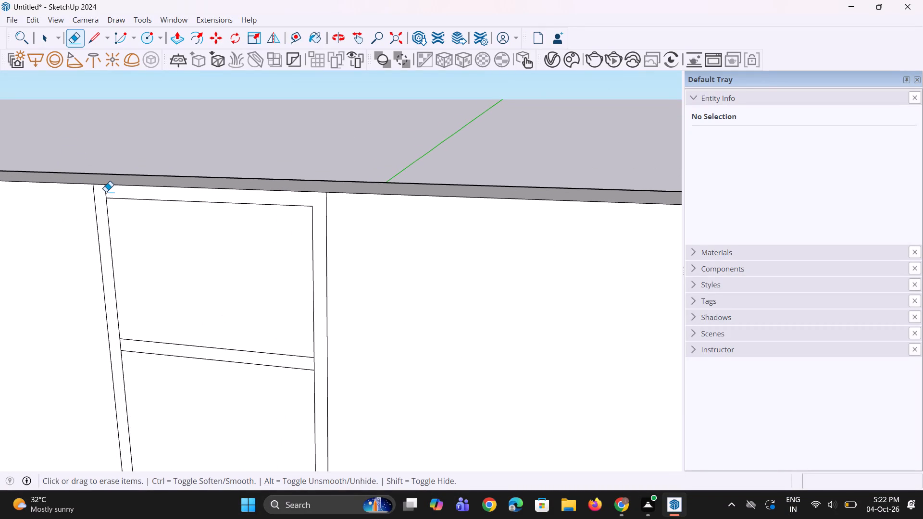
{"action": "left_click", "coordinate": [106, 192]}
Erase the short dividing edges where the left column's first shelf strip below the top meets both side strips.
{"action": "scroll", "coordinate": [156, 225], "scroll_direction": "down", "scroll_amount": 6}
{"action": "scroll", "coordinate": [130, 311], "scroll_direction": "up", "scroll_amount": 7}
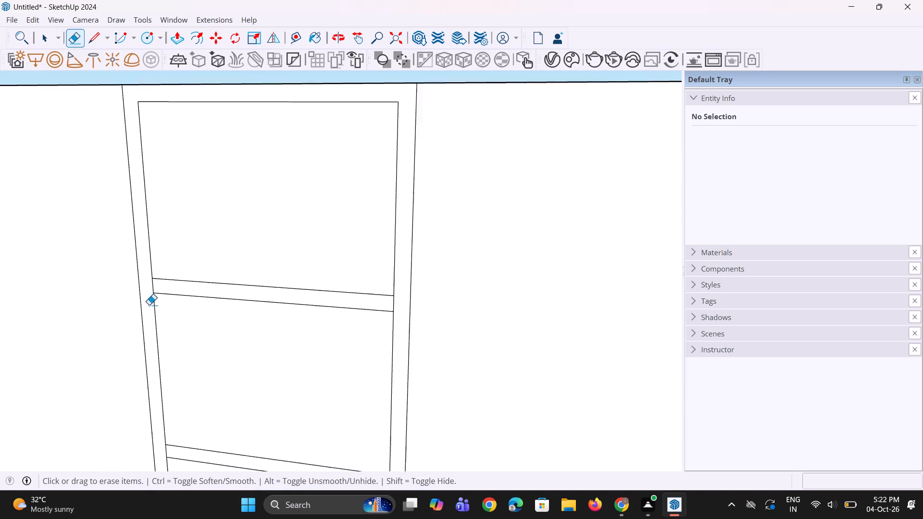
{"action": "scroll", "coordinate": [149, 305], "scroll_direction": "up", "scroll_amount": 2}
{"action": "left_click", "coordinate": [152, 284]}
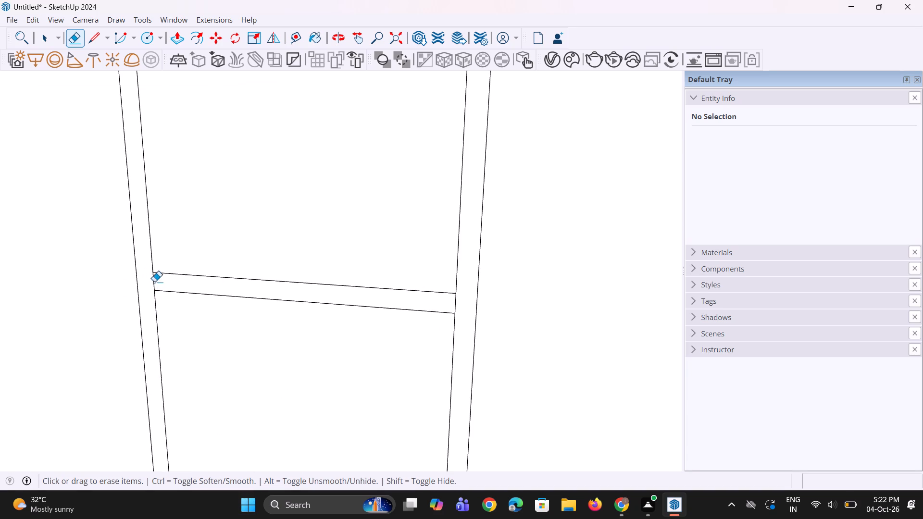
{"action": "left_click_drag", "start_coordinate": [154, 282], "coordinate": [178, 283]}
{"action": "left_click_drag", "start_coordinate": [445, 307], "coordinate": [467, 310]}
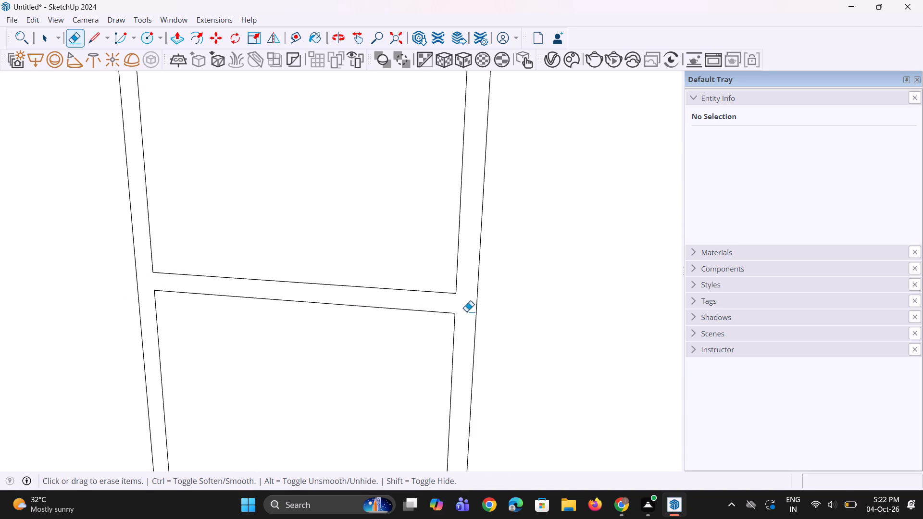
Erase the short dividing edges at both ends of the left column's second shelf strip below the top.
{"action": "scroll", "coordinate": [346, 262], "scroll_direction": "down", "scroll_amount": 9}
{"action": "scroll", "coordinate": [399, 379], "scroll_direction": "up", "scroll_amount": 9}
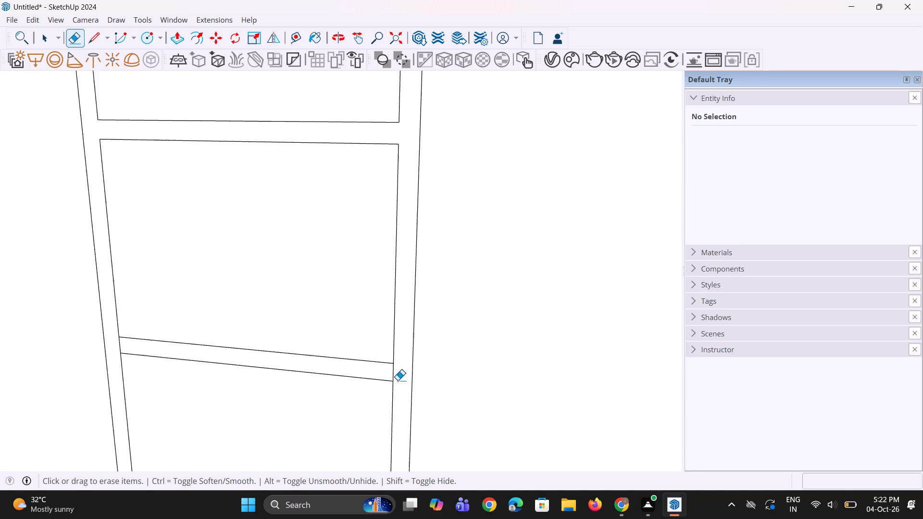
{"action": "left_click_drag", "start_coordinate": [397, 376], "coordinate": [387, 373]}
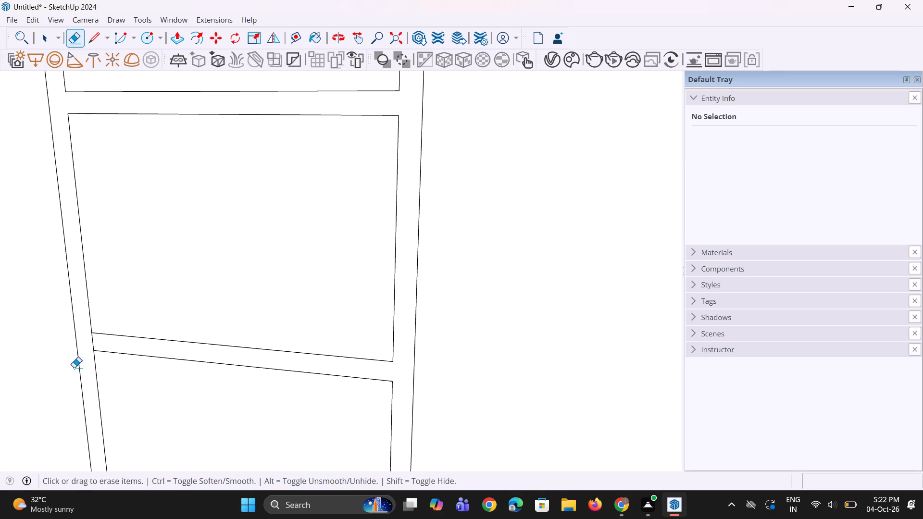
{"action": "scroll", "coordinate": [83, 355], "scroll_direction": "up", "scroll_amount": 1}
{"action": "left_click_drag", "start_coordinate": [91, 341], "coordinate": [111, 343]}
Erase the short dividing edges at both ends of the left column's third shelf strip below the top.
{"action": "scroll", "coordinate": [175, 296], "scroll_direction": "down", "scroll_amount": 6}
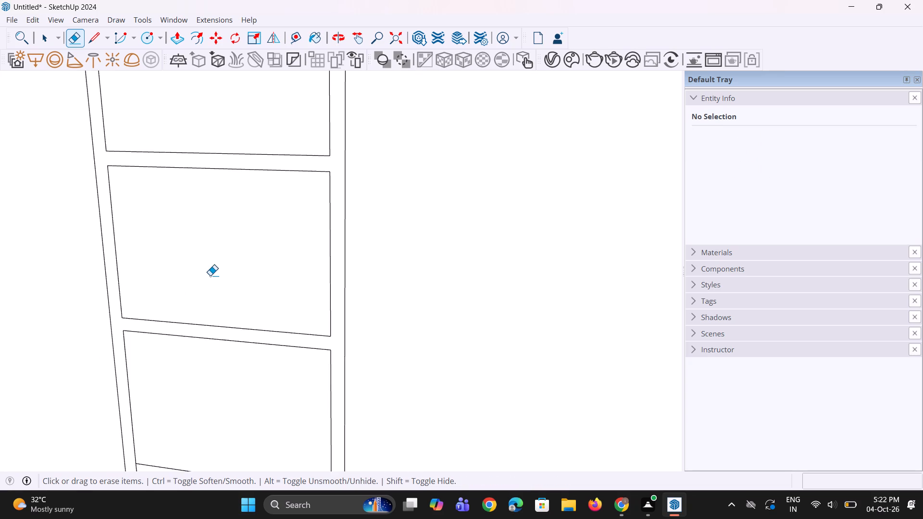
{"action": "scroll", "coordinate": [210, 275], "scroll_direction": "down", "scroll_amount": 9}
{"action": "scroll", "coordinate": [239, 400], "scroll_direction": "up", "scroll_amount": 4}
{"action": "scroll", "coordinate": [272, 365], "scroll_direction": "up", "scroll_amount": 9}
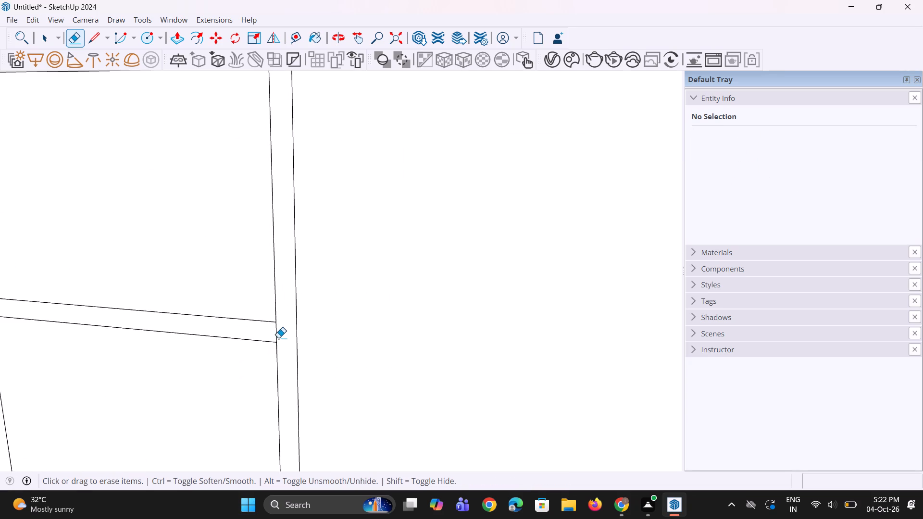
{"action": "left_click_drag", "start_coordinate": [285, 334], "coordinate": [265, 335]}
{"action": "scroll", "coordinate": [310, 353], "scroll_direction": "down", "scroll_amount": 6}
{"action": "scroll", "coordinate": [117, 344], "scroll_direction": "up", "scroll_amount": 3}
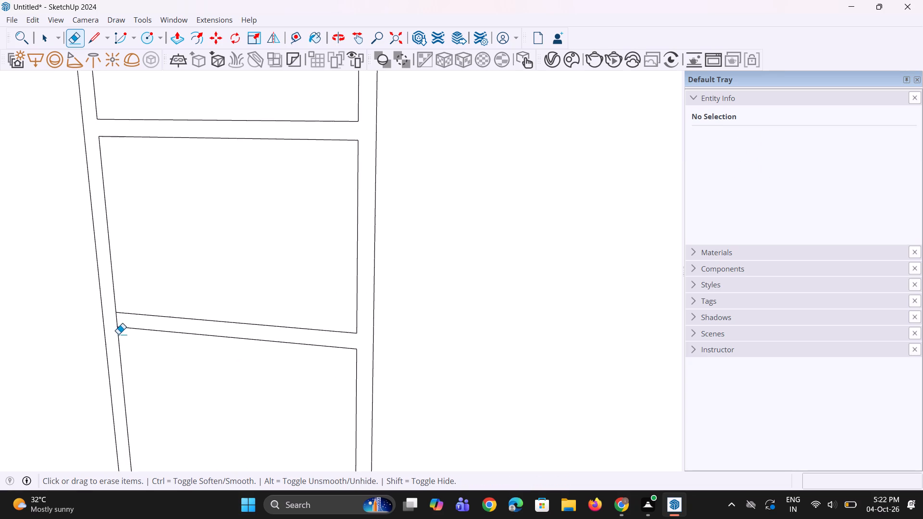
{"action": "scroll", "coordinate": [118, 334], "scroll_direction": "up", "scroll_amount": 4}
{"action": "left_click_drag", "start_coordinate": [114, 319], "coordinate": [160, 324]}
Erase the short dividing edges joining the left column's lowest intermediate shelf strip to both side strips.
{"action": "scroll", "coordinate": [160, 324], "scroll_direction": "down", "scroll_amount": 11}
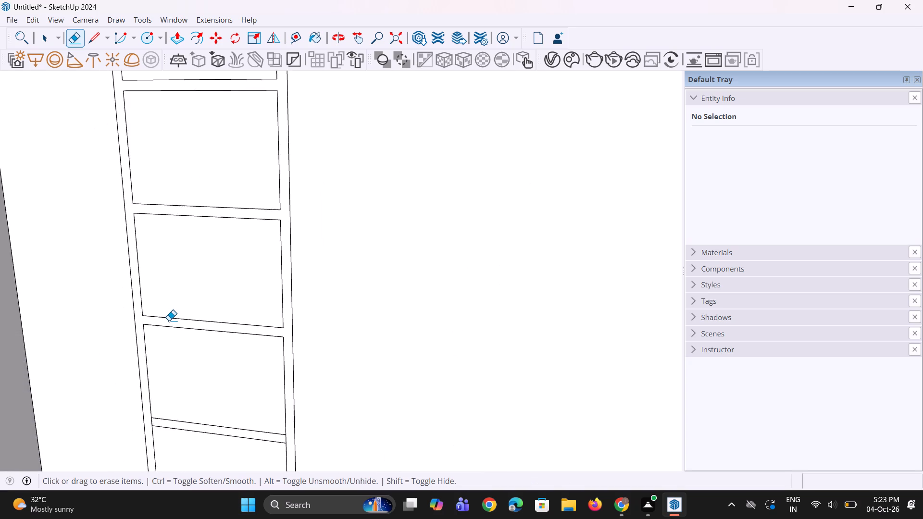
{"action": "scroll", "coordinate": [169, 321], "scroll_direction": "down", "scroll_amount": 4}
{"action": "scroll", "coordinate": [230, 405], "scroll_direction": "up", "scroll_amount": 13}
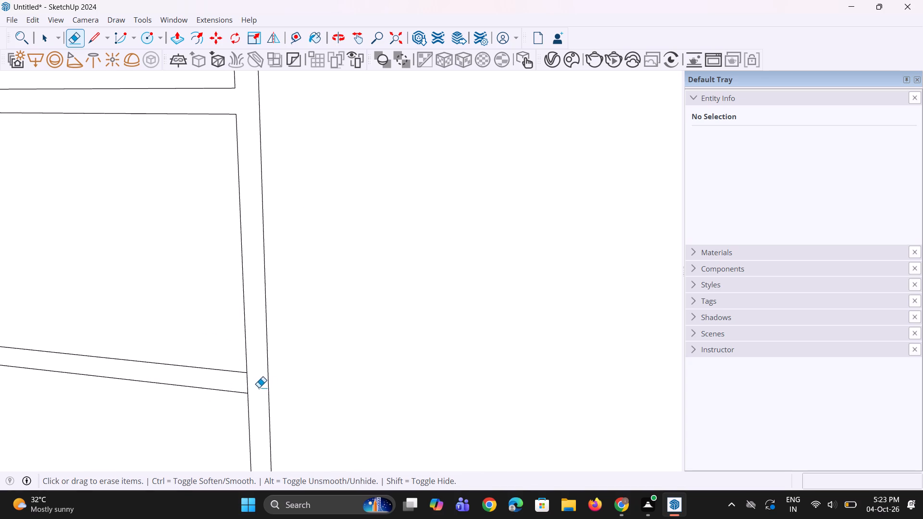
{"action": "left_click_drag", "start_coordinate": [257, 387], "coordinate": [242, 387]}
{"action": "scroll", "coordinate": [241, 388], "scroll_direction": "down", "scroll_amount": 6}
{"action": "scroll", "coordinate": [73, 377], "scroll_direction": "up", "scroll_amount": 2}
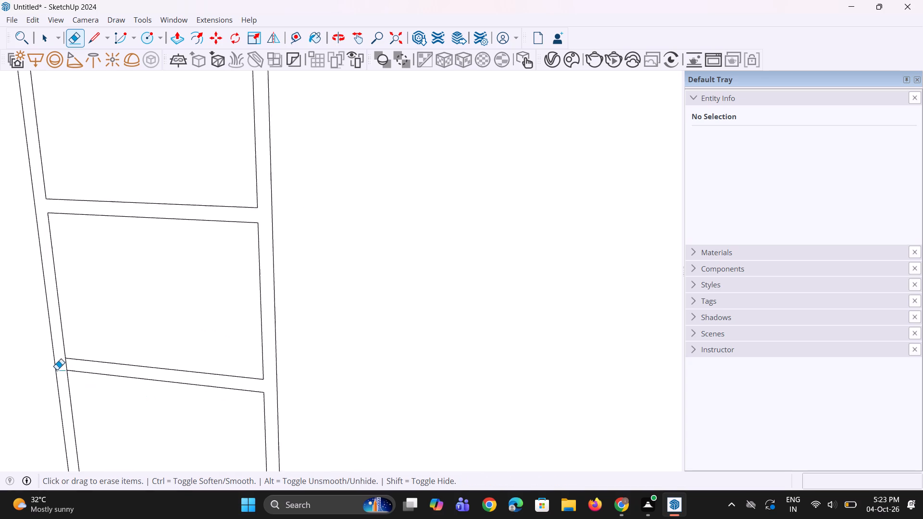
{"action": "scroll", "coordinate": [57, 370], "scroll_direction": "up", "scroll_amount": 6}
{"action": "left_click_drag", "start_coordinate": [65, 366], "coordinate": [80, 368]}
Erase the short dividing edges at both ends of the left column's base strip, completing the merged frame.
{"action": "scroll", "coordinate": [98, 359], "scroll_direction": "down", "scroll_amount": 9}
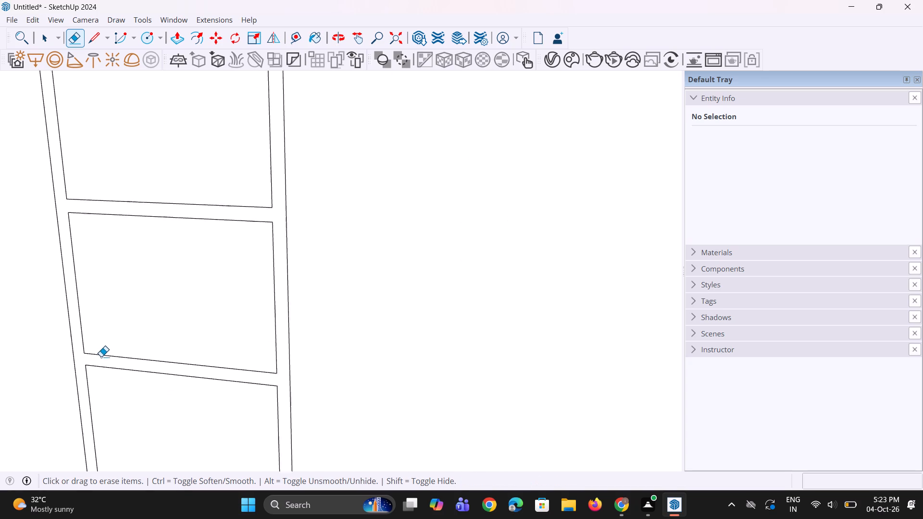
{"action": "scroll", "coordinate": [101, 357], "scroll_direction": "down", "scroll_amount": 8}
{"action": "scroll", "coordinate": [150, 452], "scroll_direction": "up", "scroll_amount": 4}
{"action": "scroll", "coordinate": [189, 426], "scroll_direction": "up", "scroll_amount": 7}
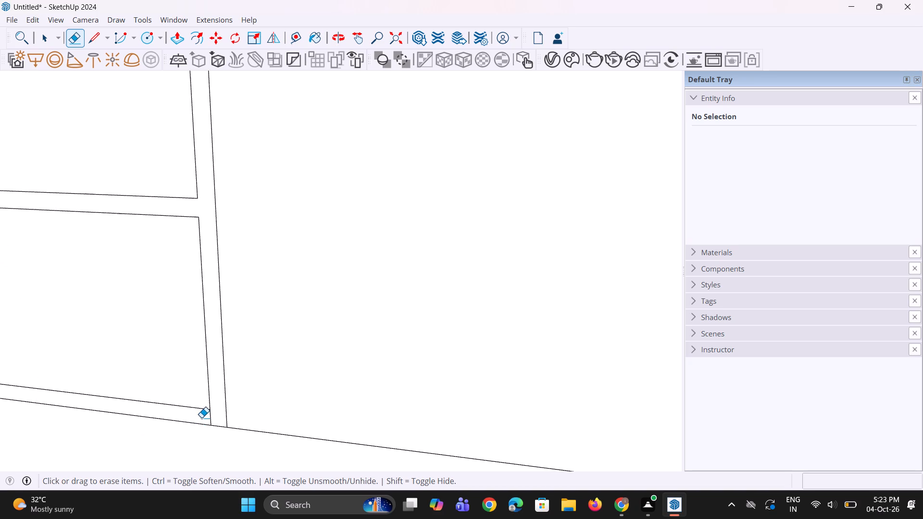
{"action": "scroll", "coordinate": [201, 418], "scroll_direction": "up", "scroll_amount": 4}
{"action": "left_click_drag", "start_coordinate": [216, 422], "coordinate": [204, 422]}
{"action": "scroll", "coordinate": [205, 420], "scroll_direction": "down", "scroll_amount": 4}
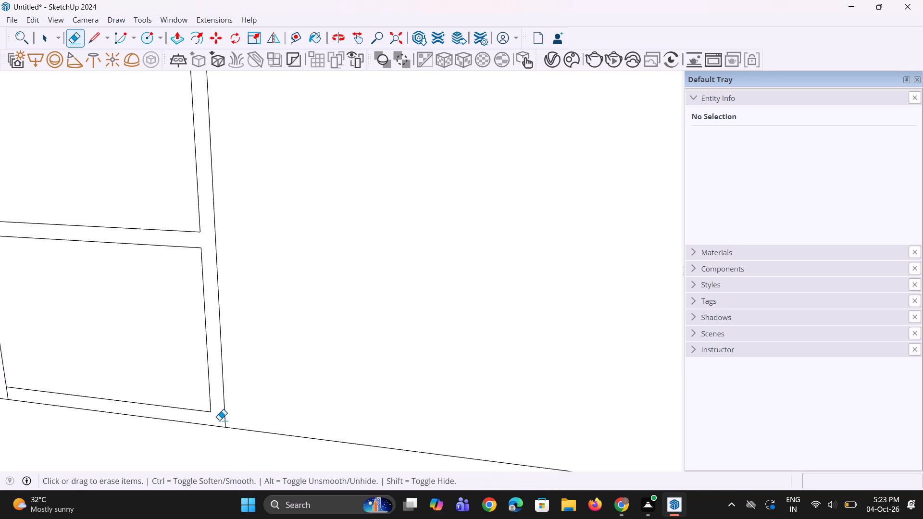
{"action": "scroll", "coordinate": [219, 420], "scroll_direction": "down", "scroll_amount": 7}
{"action": "scroll", "coordinate": [89, 418], "scroll_direction": "up", "scroll_amount": 12}
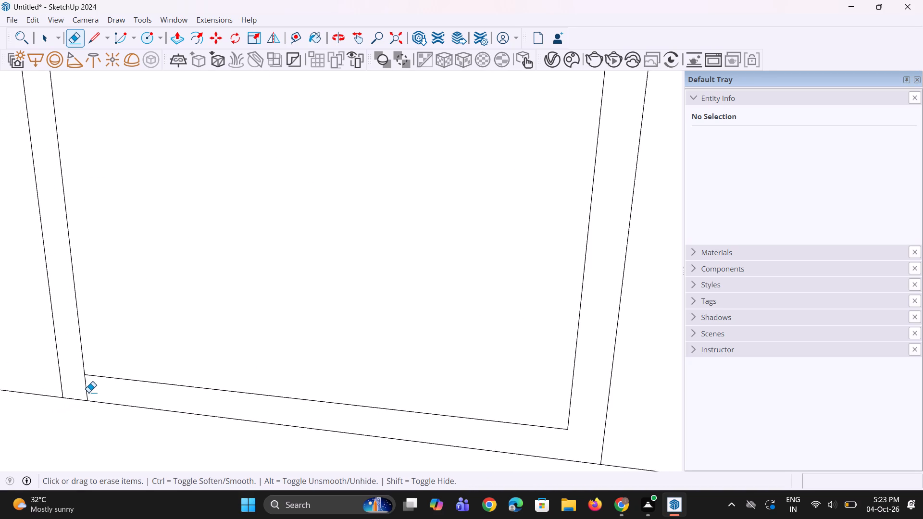
{"action": "left_click", "coordinate": [86, 390]}
Push/Pull the right column's merged shelf frame 1' out from the back wall.
{"action": "scroll", "coordinate": [79, 437], "scroll_direction": "down", "scroll_amount": 20}
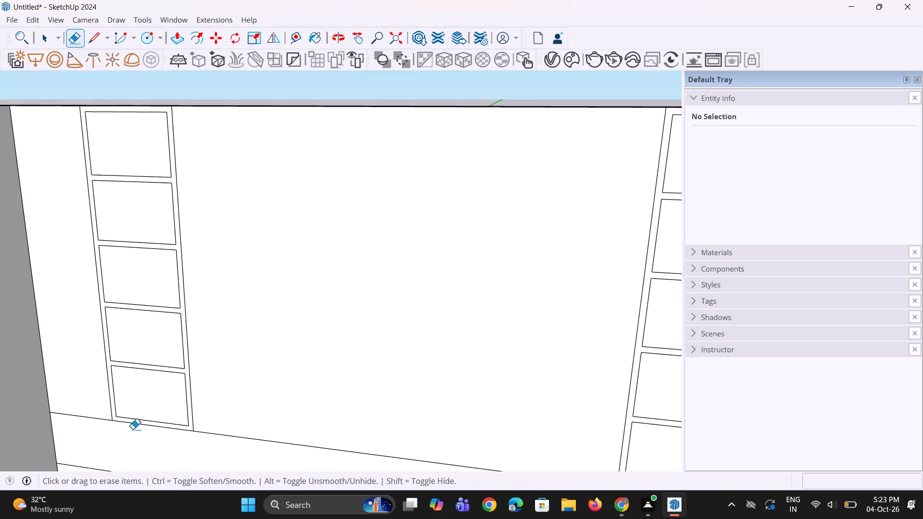
{"action": "scroll", "coordinate": [133, 429], "scroll_direction": "down", "scroll_amount": 8}
{"action": "key", "text": "space"}
{"action": "key", "text": "b"}
{"action": "key", "text": "space"}
{"action": "key", "text": "p"}
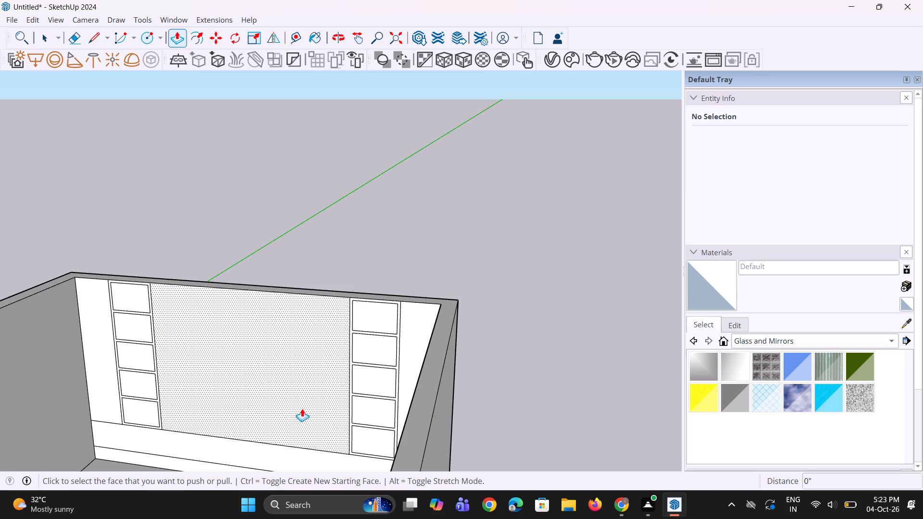
{"action": "left_click", "coordinate": [398, 334]}
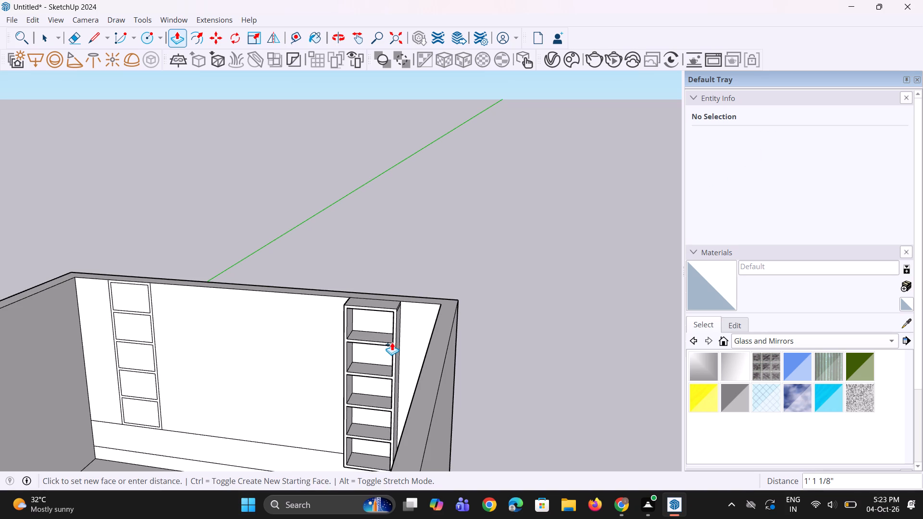
{"action": "type", "text": "1'"}
{"action": "key", "text": "Return"}
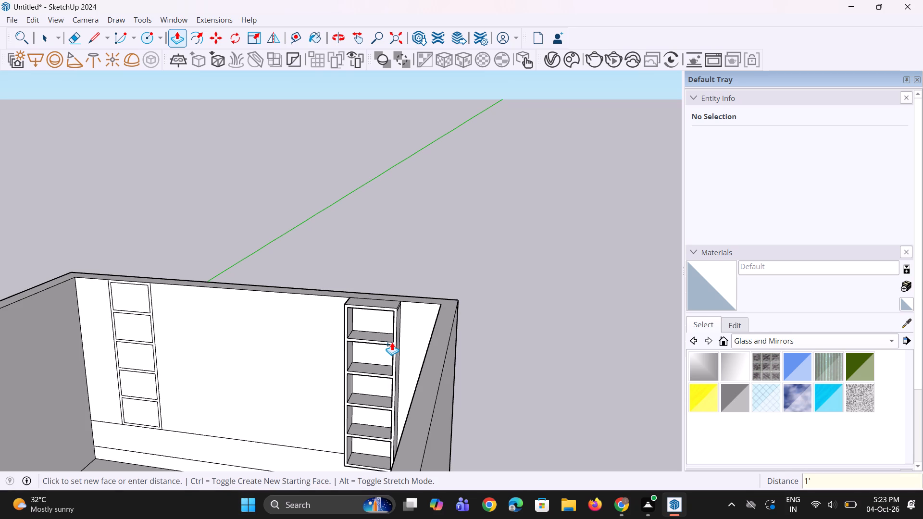
Push/Pull the left column's frame and the middle and both outer plain back-wall panels out by the same 1'.
{"action": "middle_click_drag", "start_coordinate": [354, 394], "coordinate": [379, 366]}
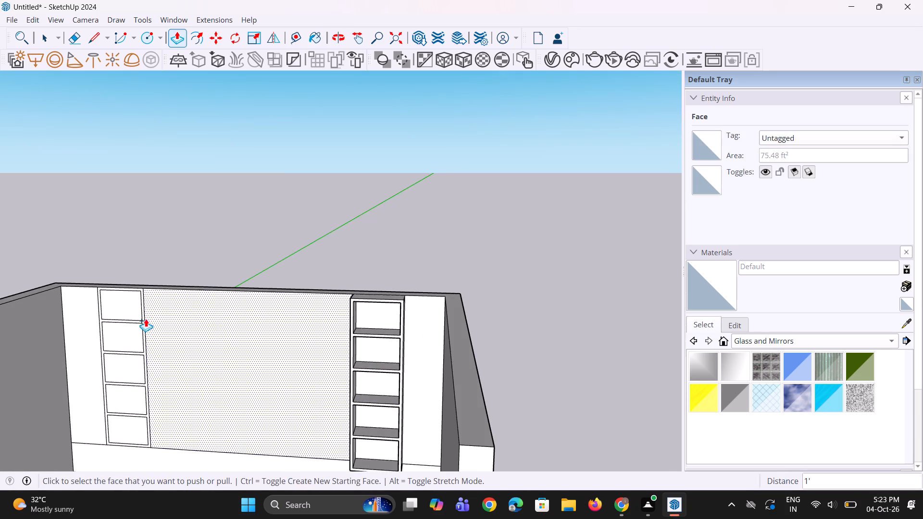
{"action": "double_click", "coordinate": [142, 321]}
{"action": "double_click", "coordinate": [209, 367]}
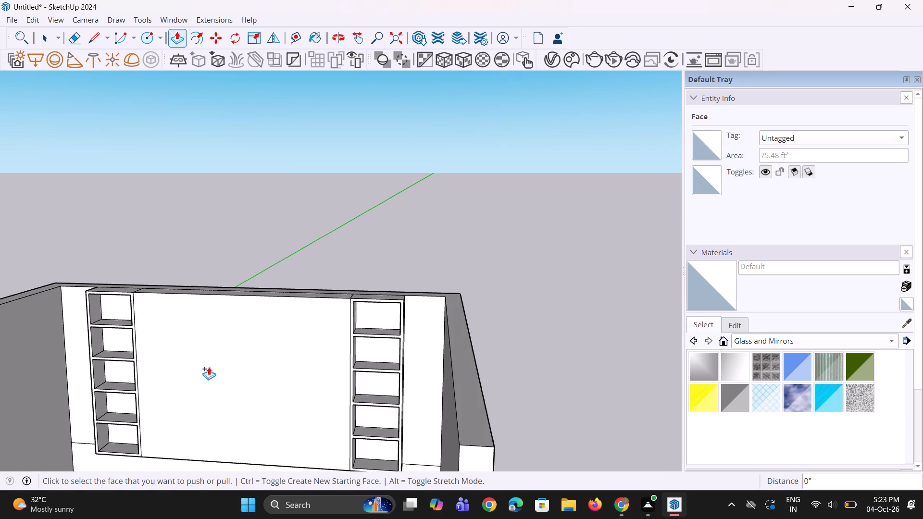
{"action": "scroll", "coordinate": [226, 375], "scroll_direction": "down", "scroll_amount": 5}
{"action": "middle_click_drag", "start_coordinate": [325, 374], "coordinate": [367, 380]}
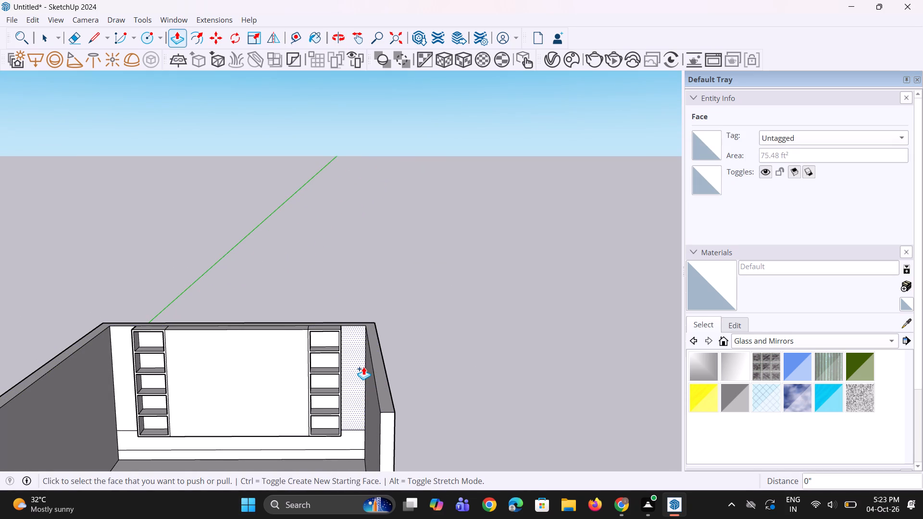
{"action": "double_click", "coordinate": [363, 367]}
{"action": "double_click", "coordinate": [119, 366]}
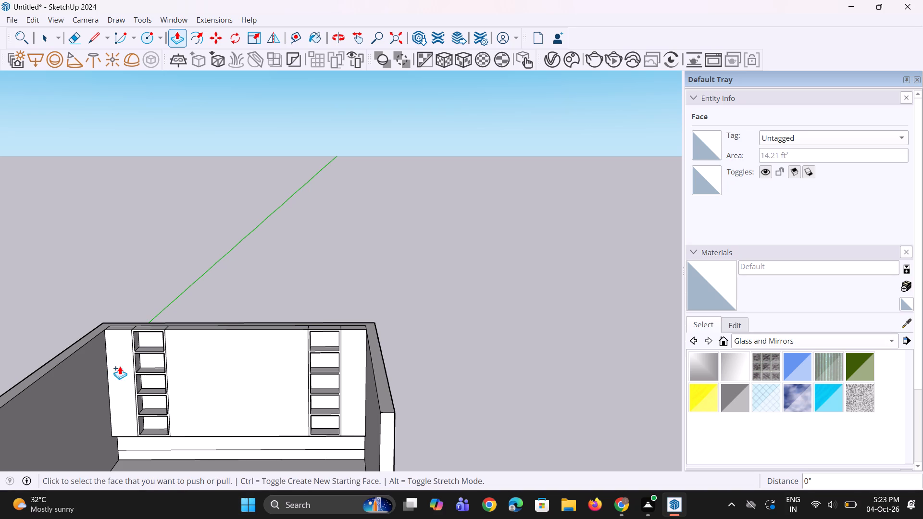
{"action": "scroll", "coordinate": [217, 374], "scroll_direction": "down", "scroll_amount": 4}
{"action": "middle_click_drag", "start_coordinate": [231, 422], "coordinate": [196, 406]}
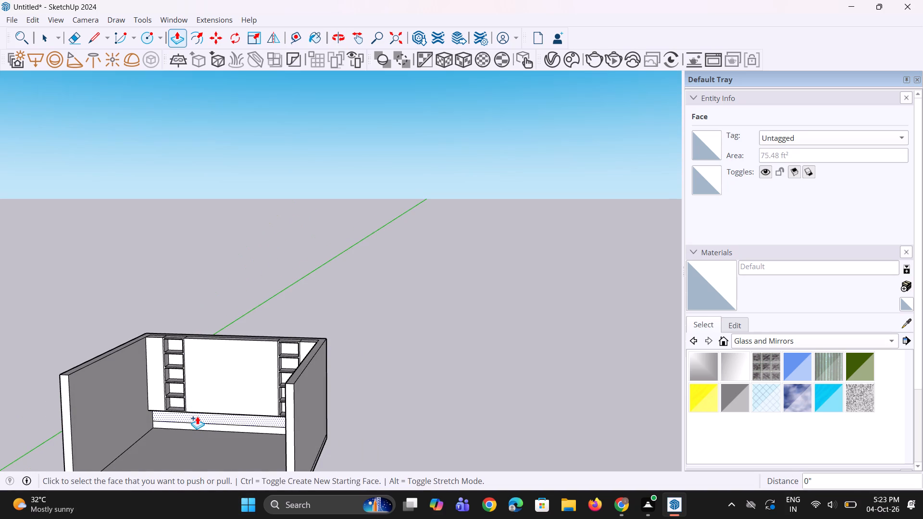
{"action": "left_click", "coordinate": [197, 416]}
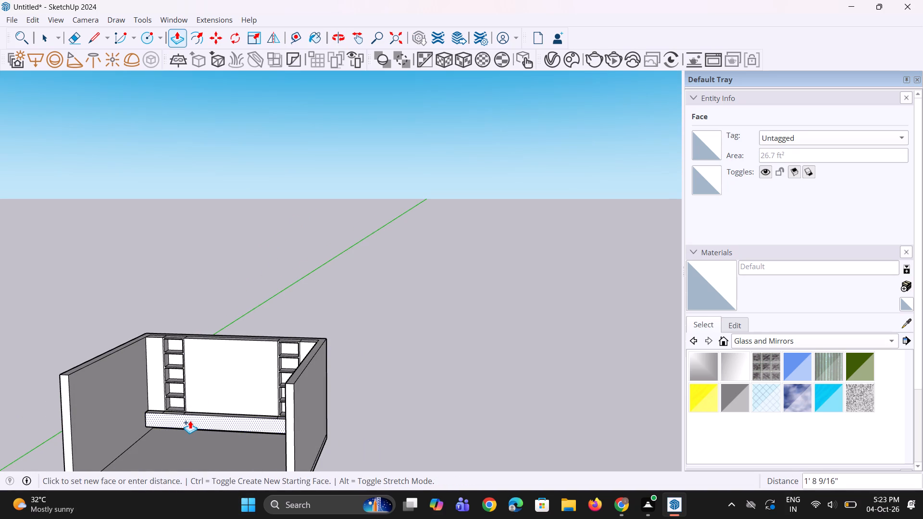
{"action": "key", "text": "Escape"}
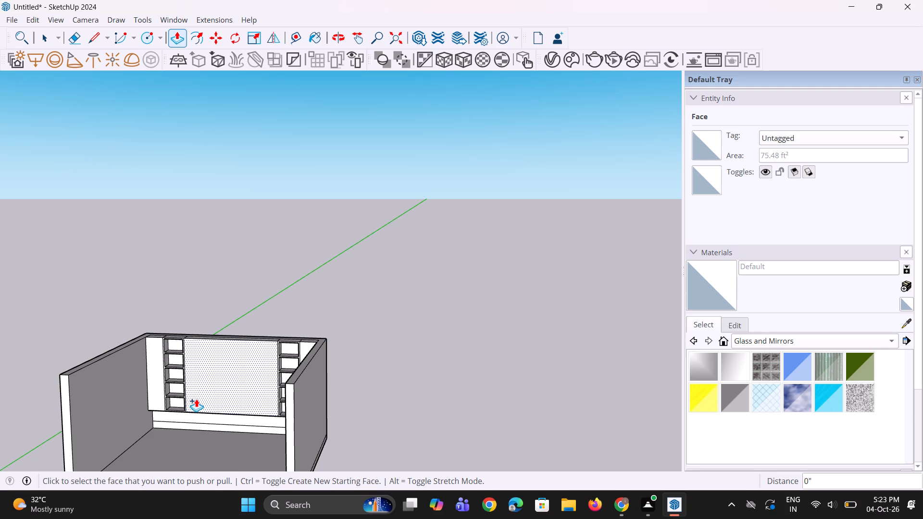
Push/Pull the upper of the two horizontal bands below the shelf columns 2' out from the back wall.
{"action": "scroll", "coordinate": [213, 418], "scroll_direction": "up", "scroll_amount": 3}
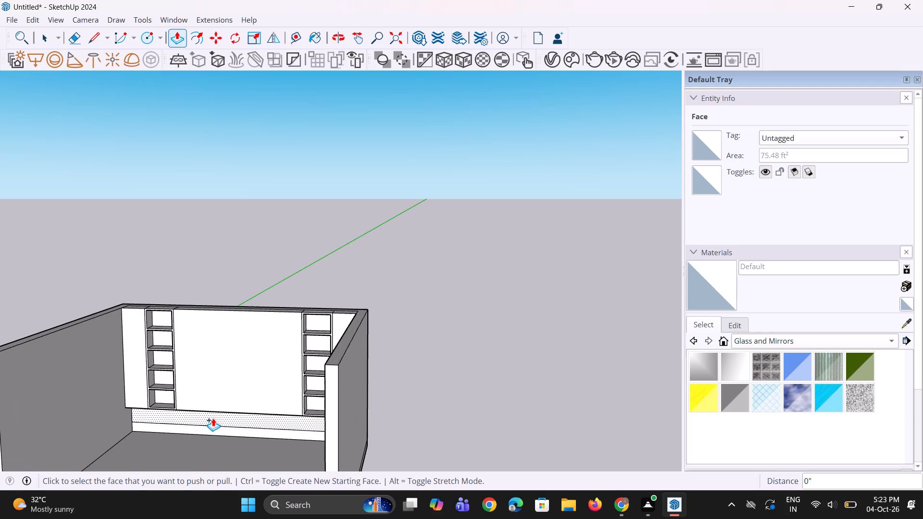
{"action": "scroll", "coordinate": [213, 418], "scroll_direction": "up", "scroll_amount": 2}
{"action": "left_click", "coordinate": [213, 419]}
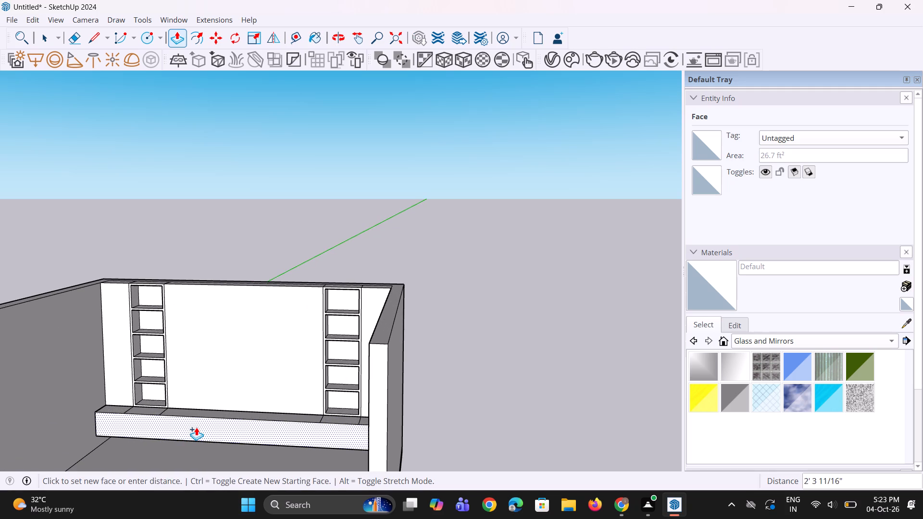
{"action": "type", "text": "2'"}
{"action": "key", "text": "Return"}
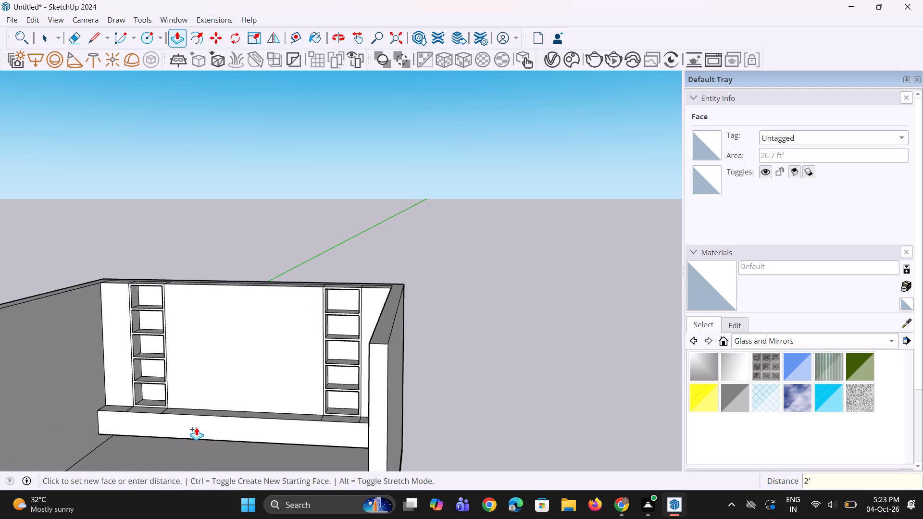
Erase the four short dividing edges across the top of the 2' deep ledge, below both shelf columns.
{"action": "scroll", "coordinate": [196, 428], "scroll_direction": "up", "scroll_amount": 1}
{"action": "middle_click_drag", "start_coordinate": [196, 428], "coordinate": [196, 405]}
{"action": "scroll", "coordinate": [209, 412], "scroll_direction": "down", "scroll_amount": 2}
{"action": "middle_click_drag", "start_coordinate": [210, 419], "coordinate": [248, 450]}
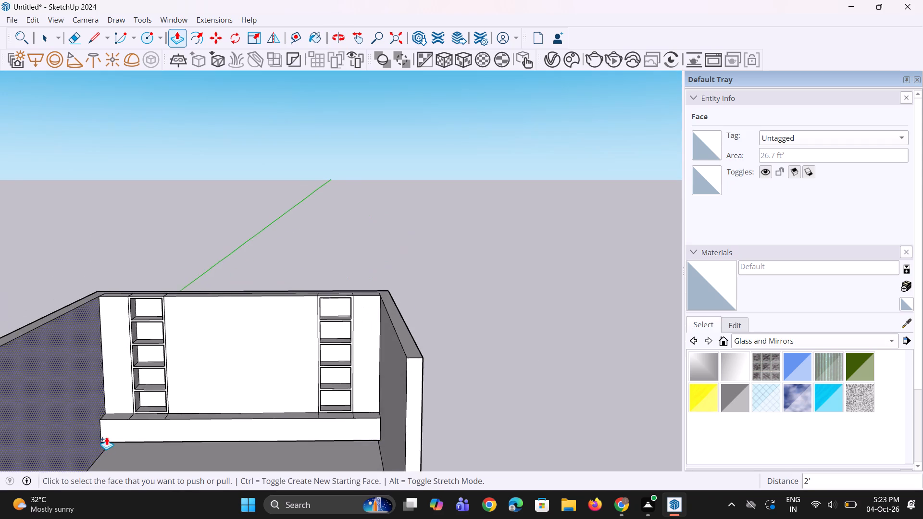
{"action": "scroll", "coordinate": [106, 427], "scroll_direction": "up", "scroll_amount": 8}
{"action": "key", "text": "e"}
{"action": "scroll", "coordinate": [149, 413], "scroll_direction": "up", "scroll_amount": 3}
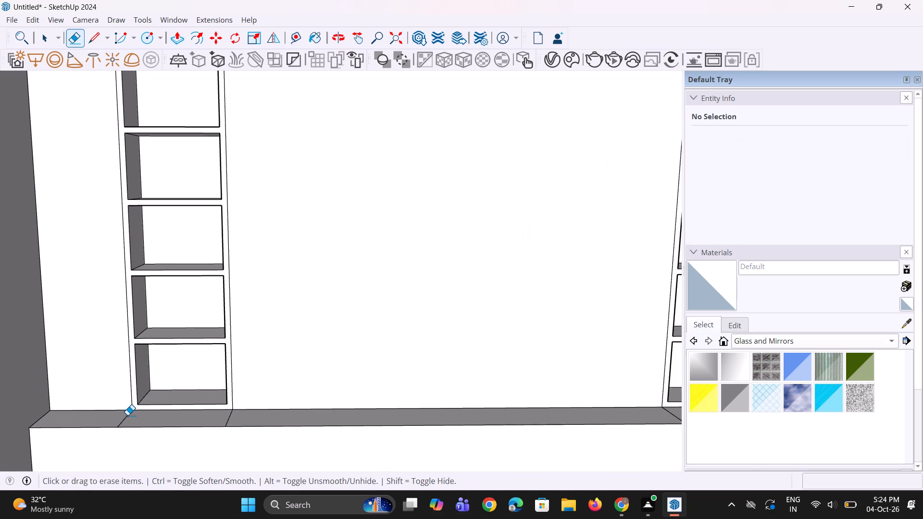
{"action": "left_click", "coordinate": [127, 415]}
{"action": "left_click", "coordinate": [226, 422]}
{"action": "scroll", "coordinate": [81, 455], "scroll_direction": "down", "scroll_amount": 3}
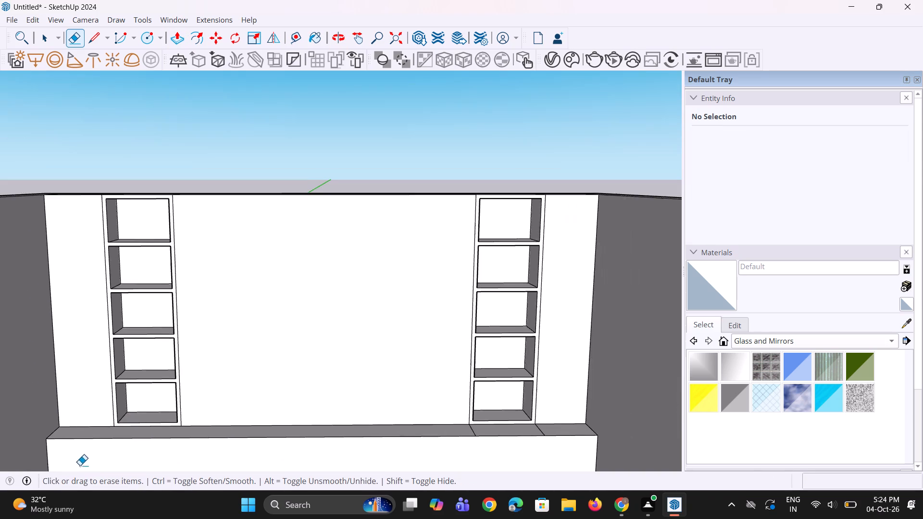
{"action": "scroll", "coordinate": [80, 465], "scroll_direction": "down", "scroll_amount": 5}
{"action": "scroll", "coordinate": [596, 379], "scroll_direction": "up", "scroll_amount": 2}
{"action": "scroll", "coordinate": [446, 427], "scroll_direction": "up", "scroll_amount": 6}
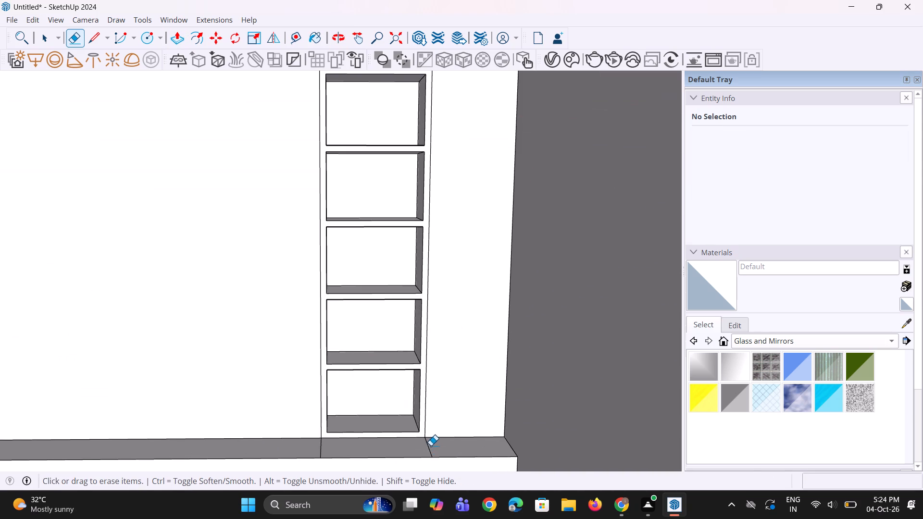
{"action": "left_click", "coordinate": [427, 448]}
{"action": "left_click_drag", "start_coordinate": [433, 445], "coordinate": [314, 448]}
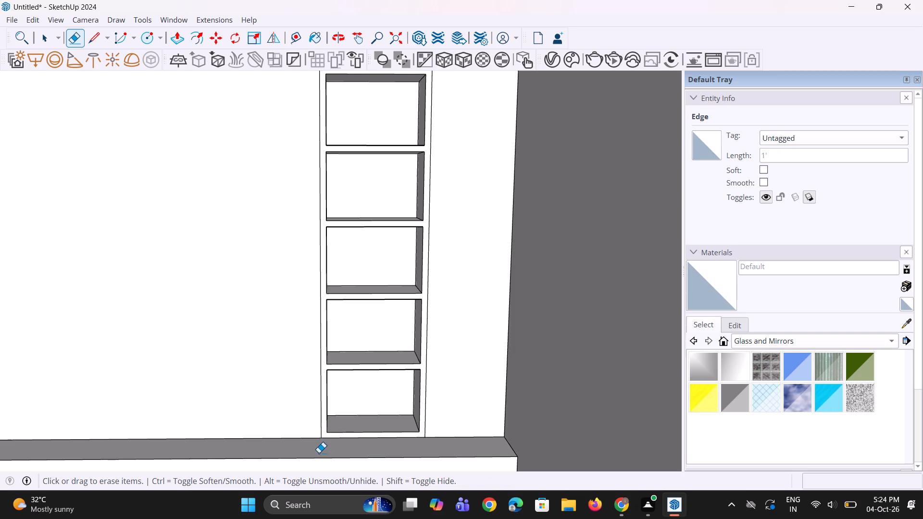
Examine the back-wall unit's shelf columns, plain panels and ledge from several angles.
{"action": "scroll", "coordinate": [332, 445], "scroll_direction": "down", "scroll_amount": 15}
{"action": "scroll", "coordinate": [395, 378], "scroll_direction": "up", "scroll_amount": 1}
{"action": "middle_click_drag", "start_coordinate": [394, 378], "coordinate": [371, 348]}
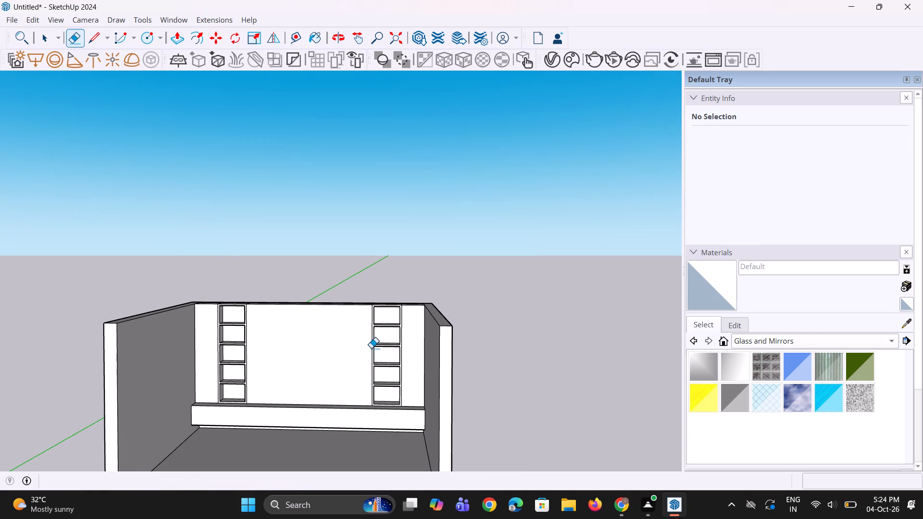
{"action": "key", "text": "space"}
{"action": "scroll", "coordinate": [476, 389], "scroll_direction": "down", "scroll_amount": 3}
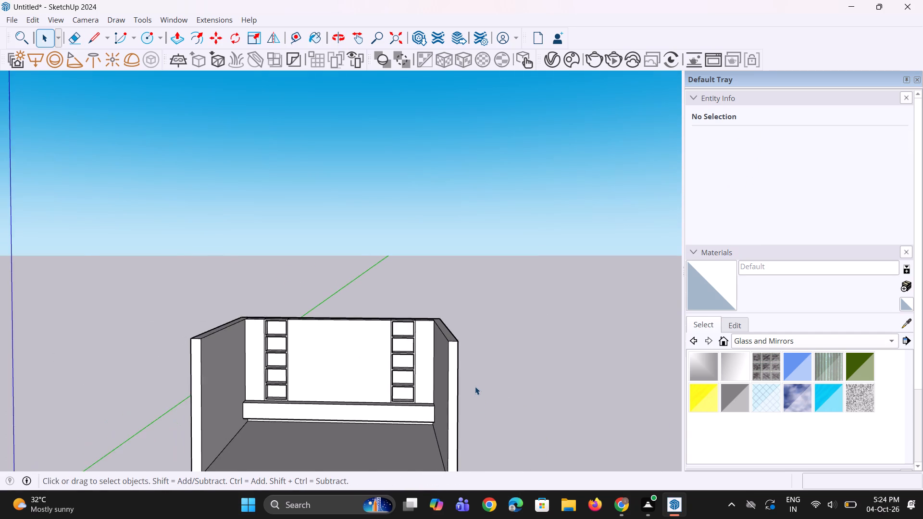
{"action": "scroll", "coordinate": [474, 386], "scroll_direction": "down", "scroll_amount": 2}
{"action": "middle_click_drag", "start_coordinate": [377, 422], "coordinate": [356, 428]}
{"action": "scroll", "coordinate": [279, 368], "scroll_direction": "up", "scroll_amount": 3}
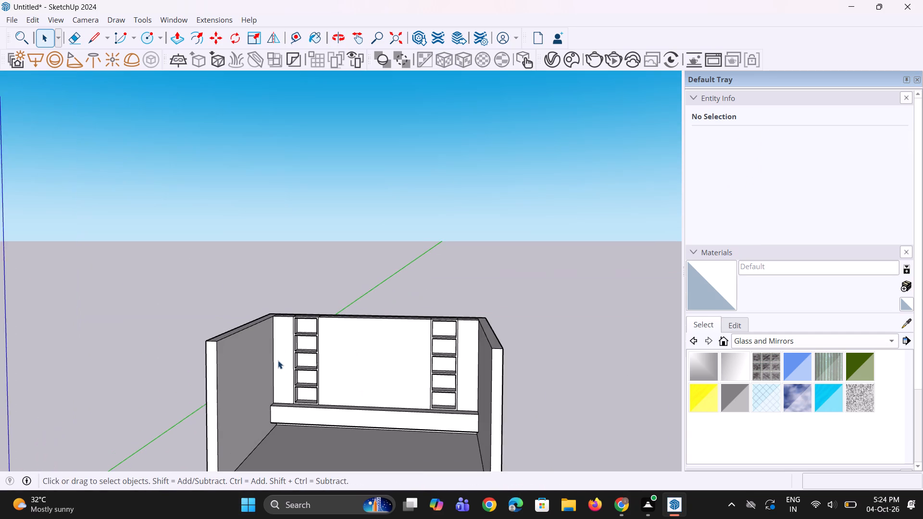
{"action": "scroll", "coordinate": [312, 318], "scroll_direction": "up", "scroll_amount": 5}
{"action": "middle_click_drag", "start_coordinate": [312, 340], "coordinate": [279, 415]}
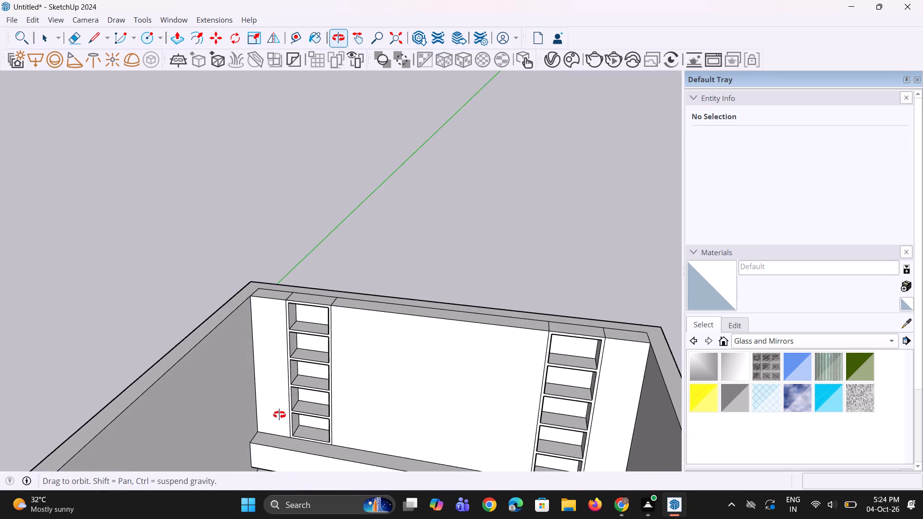
{"action": "middle_click_drag", "start_coordinate": [279, 415], "coordinate": [280, 413]}
{"action": "scroll", "coordinate": [383, 380], "scroll_direction": "down", "scroll_amount": 3}
{"action": "middle_click_drag", "start_coordinate": [402, 380], "coordinate": [462, 360]}
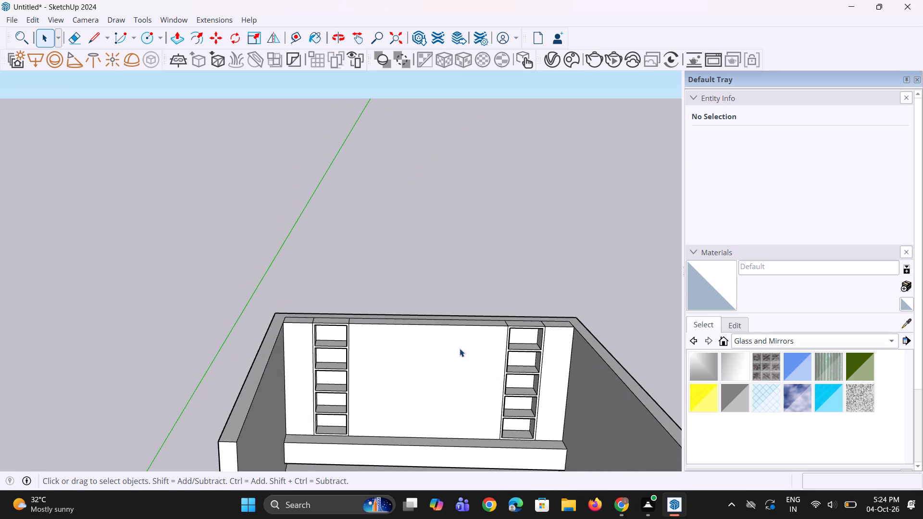
{"action": "scroll", "coordinate": [388, 352], "scroll_direction": "up", "scroll_amount": 2}
{"action": "middle_click_drag", "start_coordinate": [381, 356], "coordinate": [380, 341]}
{"action": "scroll", "coordinate": [376, 354], "scroll_direction": "down", "scroll_amount": 3}
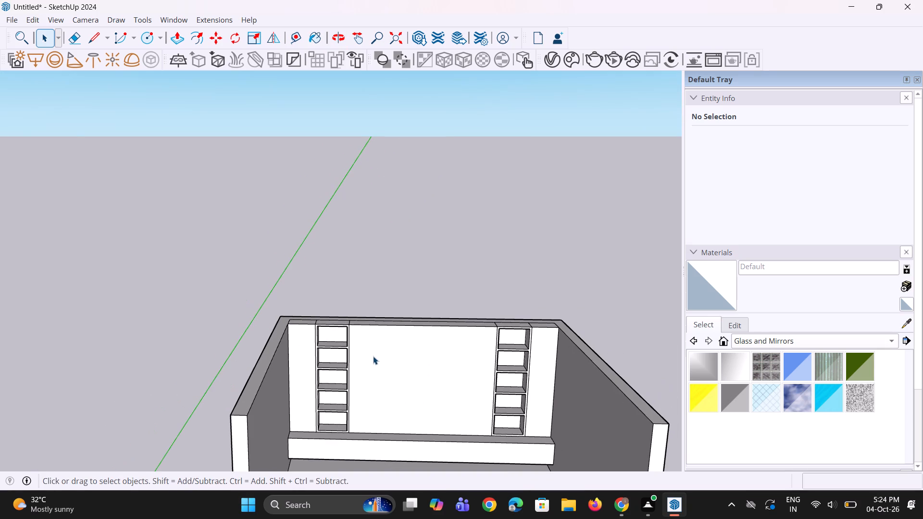
{"action": "scroll", "coordinate": [373, 356], "scroll_direction": "down", "scroll_amount": 3}
{"action": "middle_click_drag", "start_coordinate": [376, 362], "coordinate": [388, 361]}
{"action": "scroll", "coordinate": [413, 396], "scroll_direction": "up", "scroll_amount": 2}
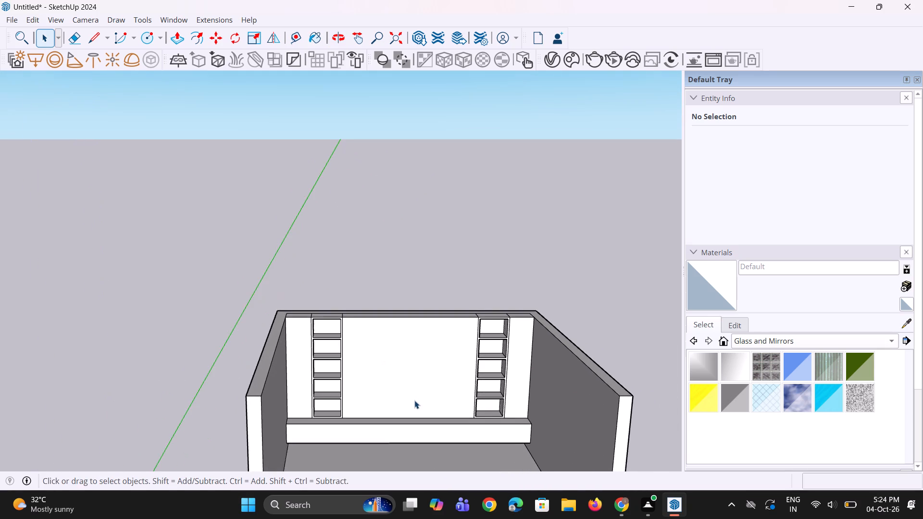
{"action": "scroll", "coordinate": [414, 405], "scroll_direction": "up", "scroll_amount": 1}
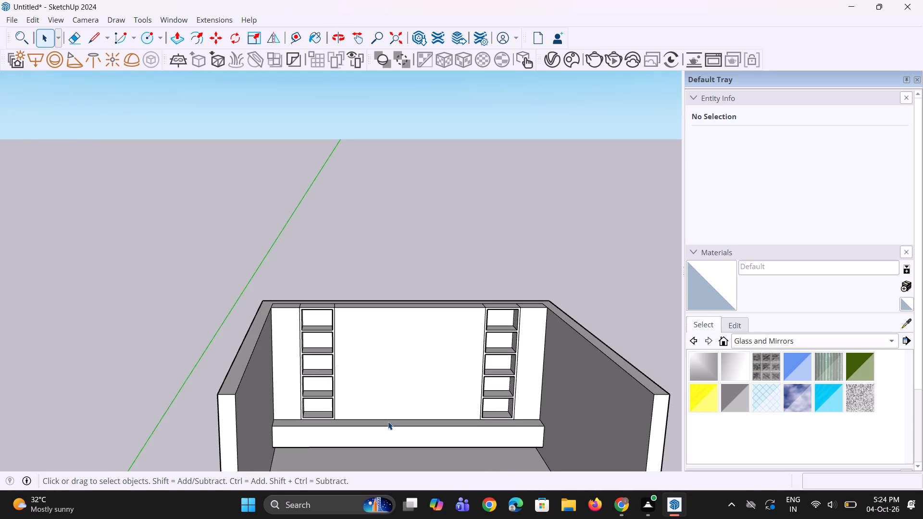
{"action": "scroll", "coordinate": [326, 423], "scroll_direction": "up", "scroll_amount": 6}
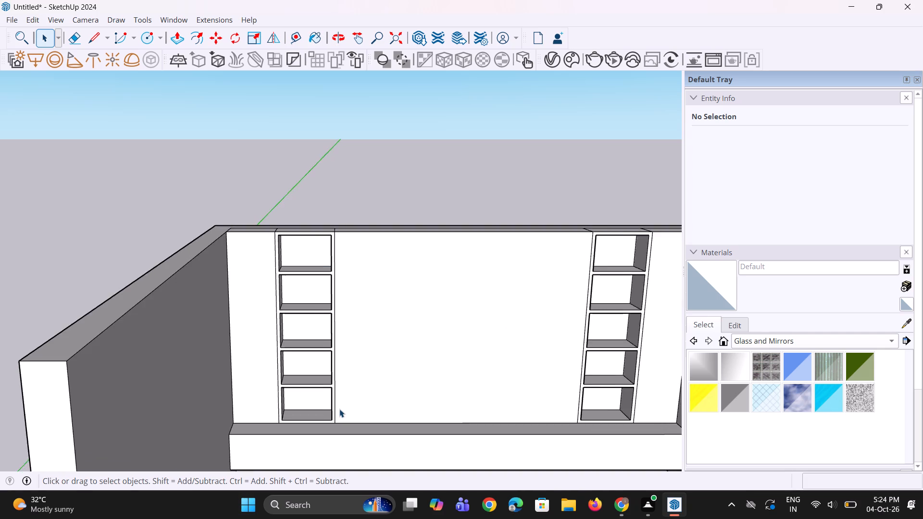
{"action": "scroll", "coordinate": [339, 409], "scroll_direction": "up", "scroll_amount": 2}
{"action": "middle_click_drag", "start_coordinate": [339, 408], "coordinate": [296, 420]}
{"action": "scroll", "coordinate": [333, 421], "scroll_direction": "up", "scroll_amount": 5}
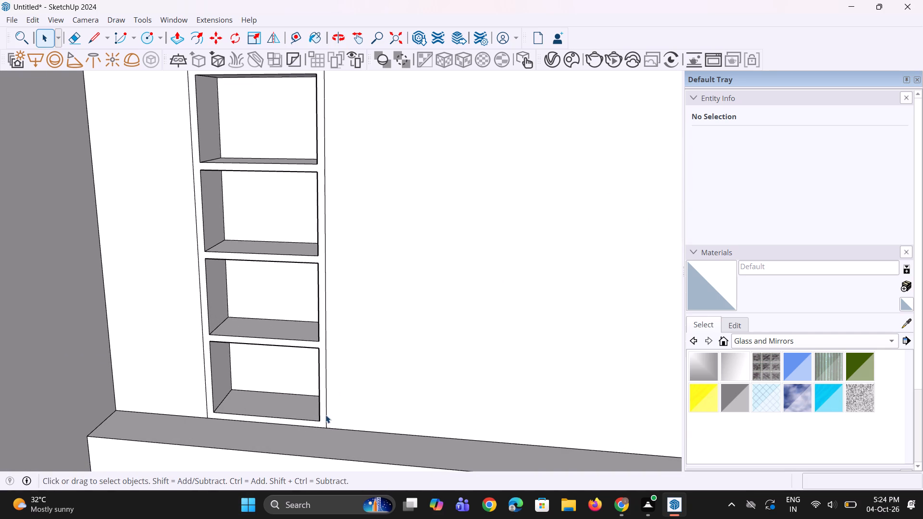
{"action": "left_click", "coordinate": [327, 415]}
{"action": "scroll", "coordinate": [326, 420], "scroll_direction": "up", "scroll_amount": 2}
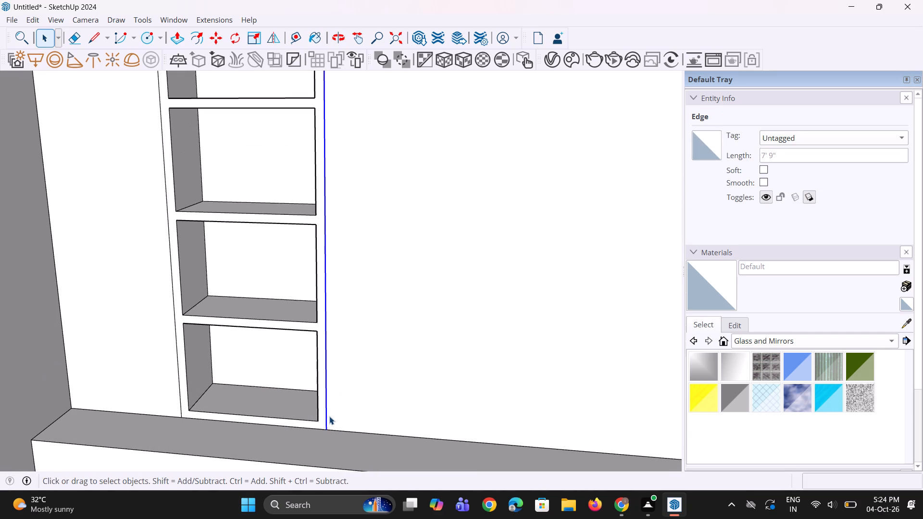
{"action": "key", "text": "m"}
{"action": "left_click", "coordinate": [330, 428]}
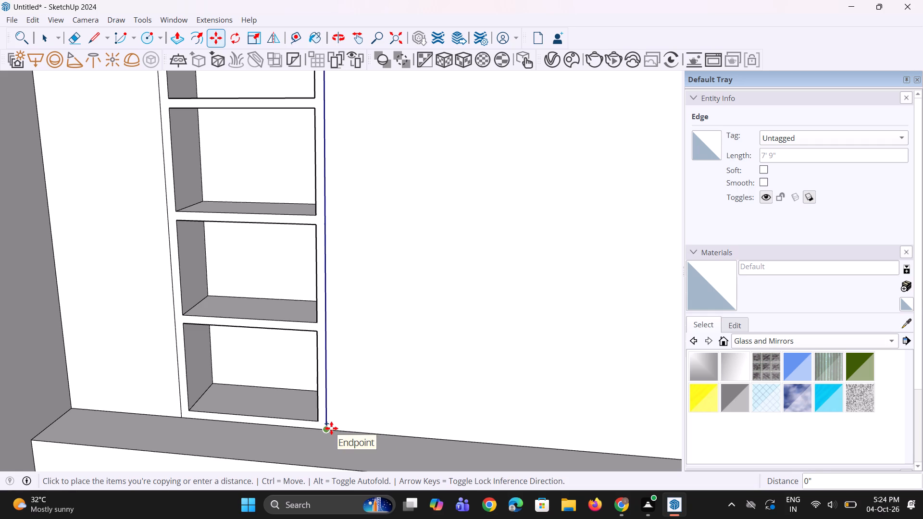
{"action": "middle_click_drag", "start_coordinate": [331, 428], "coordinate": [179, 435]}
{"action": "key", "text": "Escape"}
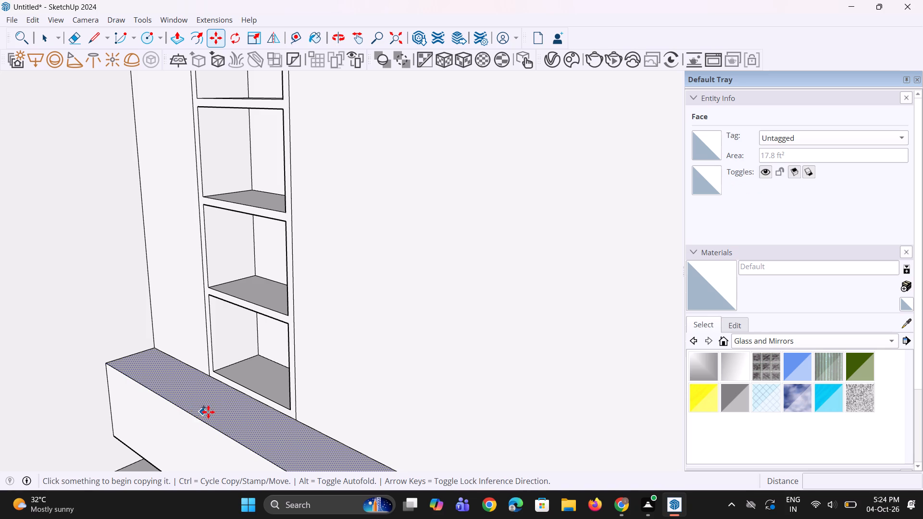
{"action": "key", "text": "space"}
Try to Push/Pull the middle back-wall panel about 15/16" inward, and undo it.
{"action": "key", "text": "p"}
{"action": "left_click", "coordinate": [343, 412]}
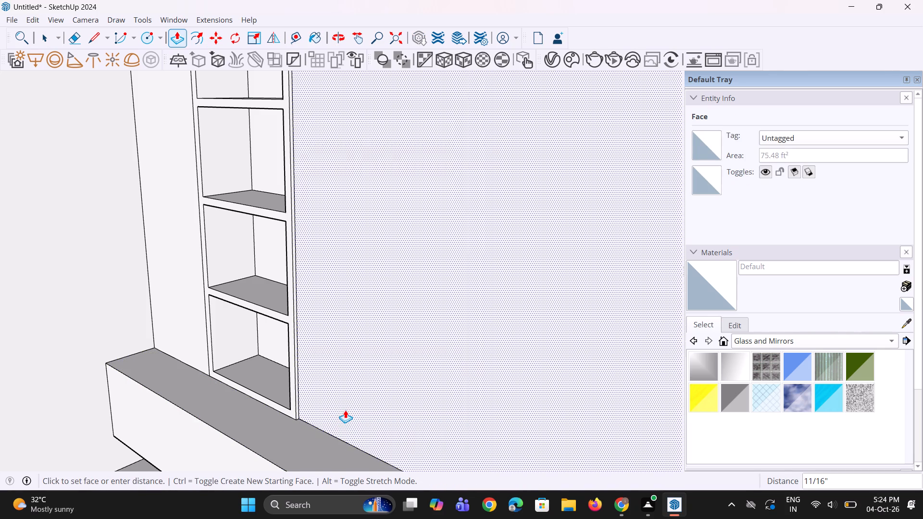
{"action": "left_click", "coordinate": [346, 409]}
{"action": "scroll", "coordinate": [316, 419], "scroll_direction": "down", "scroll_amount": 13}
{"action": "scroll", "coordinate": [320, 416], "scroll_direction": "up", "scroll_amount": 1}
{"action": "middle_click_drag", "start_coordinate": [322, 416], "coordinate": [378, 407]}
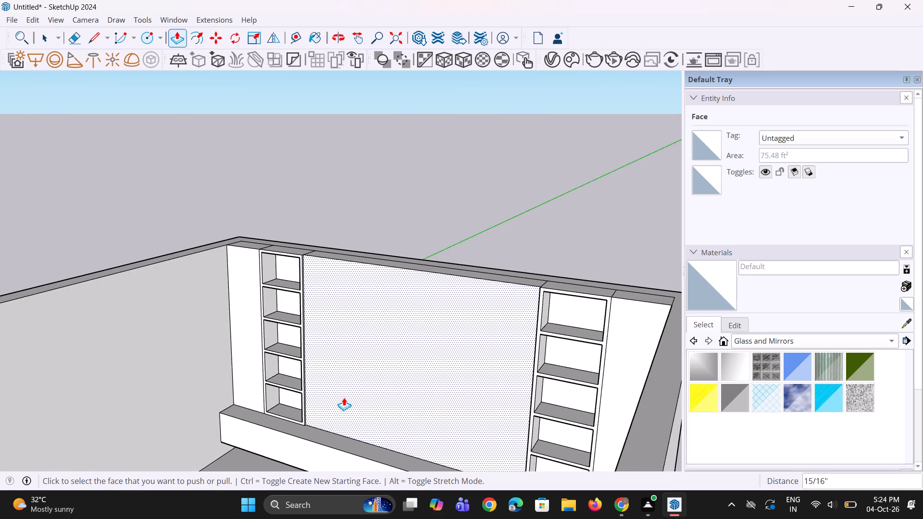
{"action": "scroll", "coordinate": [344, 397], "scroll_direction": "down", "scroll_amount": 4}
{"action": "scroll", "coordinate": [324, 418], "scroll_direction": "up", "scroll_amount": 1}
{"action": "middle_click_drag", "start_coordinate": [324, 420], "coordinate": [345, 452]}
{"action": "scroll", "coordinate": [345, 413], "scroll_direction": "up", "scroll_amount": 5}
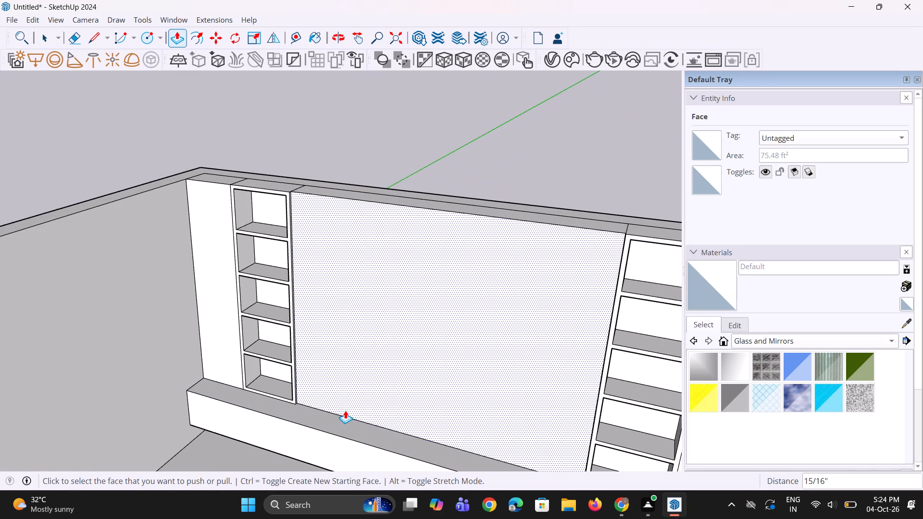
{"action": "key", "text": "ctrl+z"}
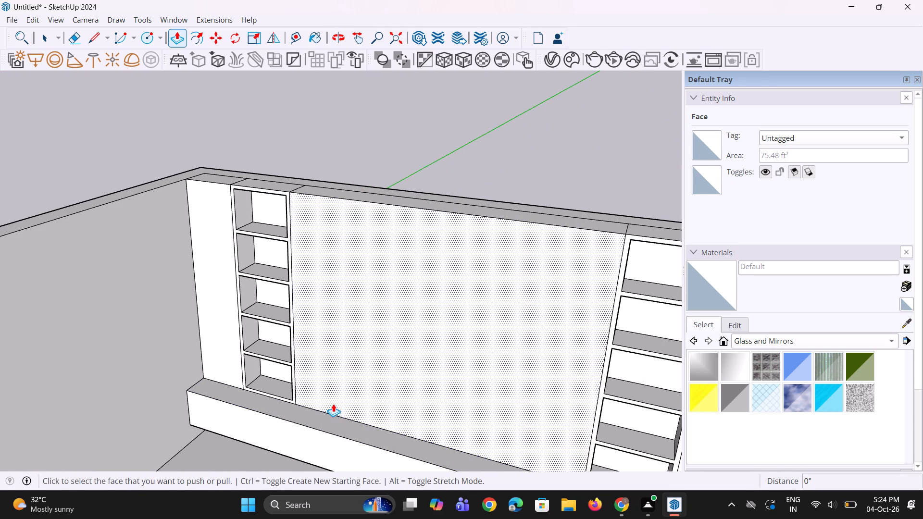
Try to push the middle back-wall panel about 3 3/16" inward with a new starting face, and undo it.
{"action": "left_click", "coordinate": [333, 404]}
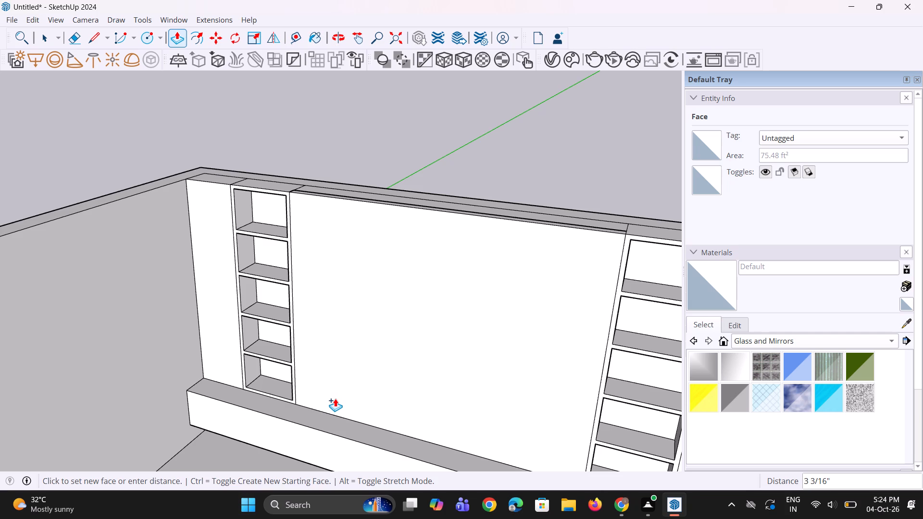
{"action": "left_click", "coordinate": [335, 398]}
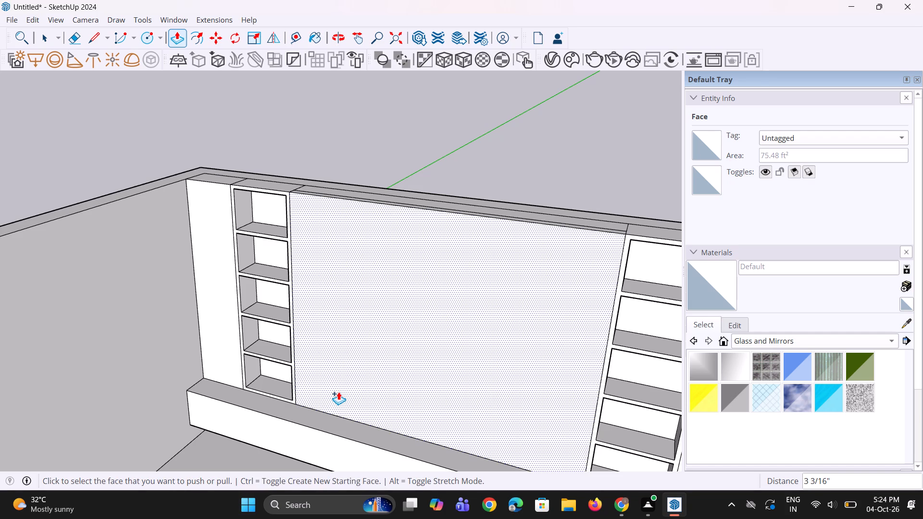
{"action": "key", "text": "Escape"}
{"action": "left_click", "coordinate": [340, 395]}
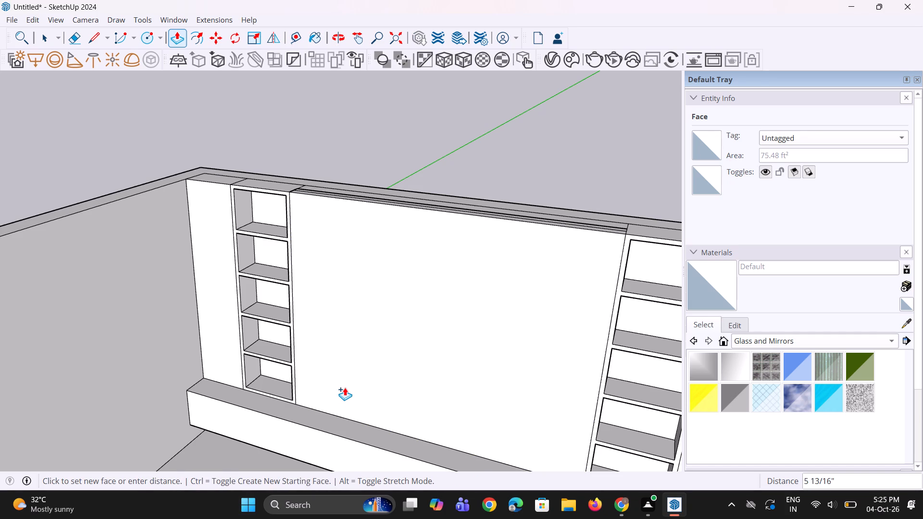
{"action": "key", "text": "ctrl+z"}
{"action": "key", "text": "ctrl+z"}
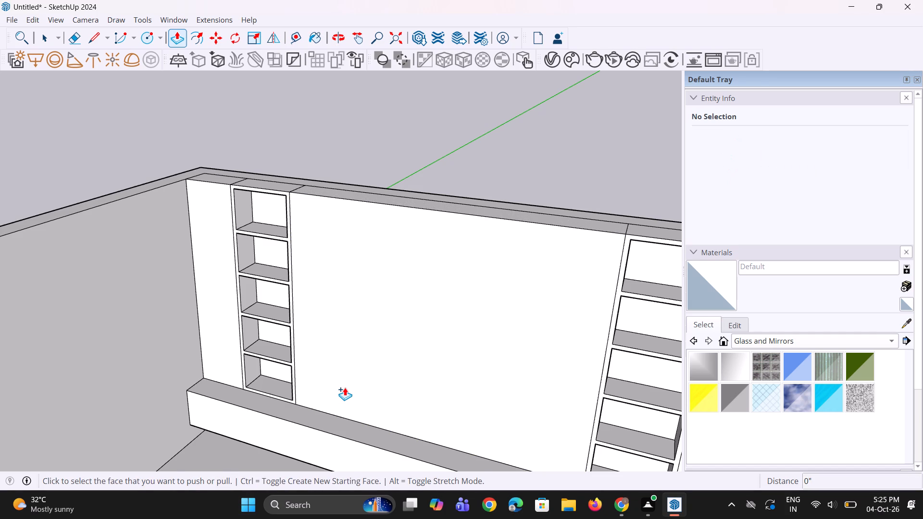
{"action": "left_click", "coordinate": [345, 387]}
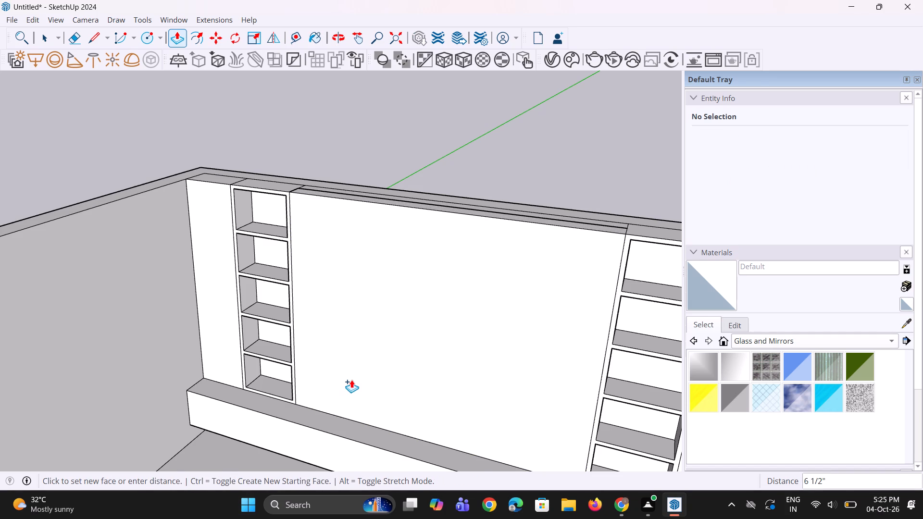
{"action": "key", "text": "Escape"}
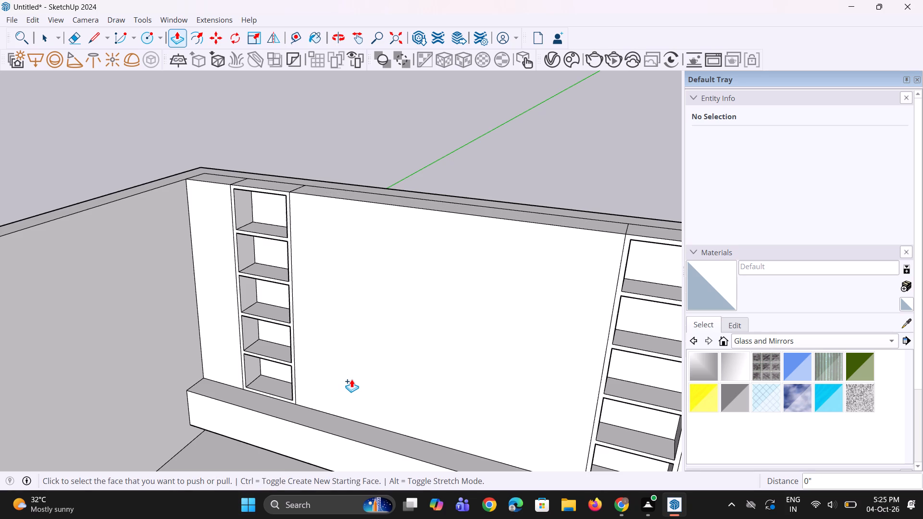
Push/Pull the middle back-wall panel inward between the shelf columns by about 1 7/8".
{"action": "key", "text": "space"}
{"action": "scroll", "coordinate": [326, 375], "scroll_direction": "down", "scroll_amount": 3}
{"action": "middle_click_drag", "start_coordinate": [323, 376], "coordinate": [322, 376]}
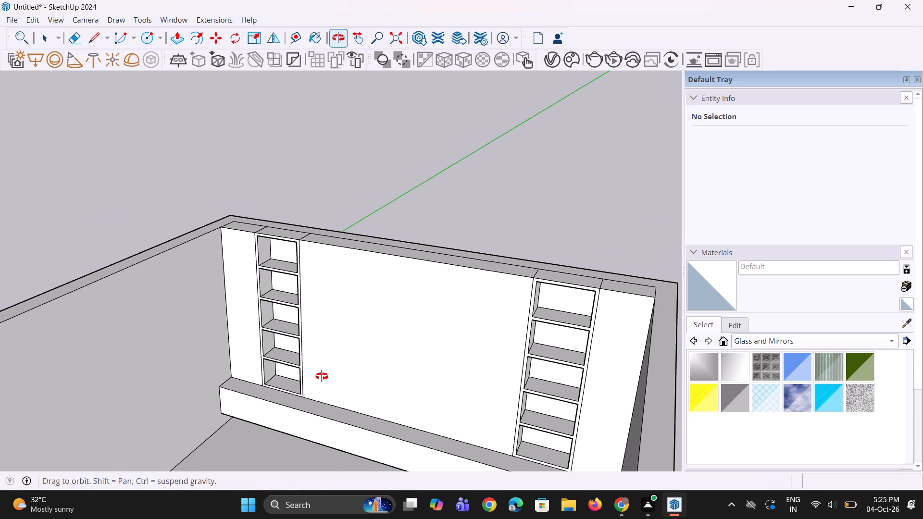
{"action": "middle_click_drag", "start_coordinate": [322, 376], "coordinate": [314, 380]}
{"action": "key", "text": "p"}
{"action": "left_click", "coordinate": [333, 365]}
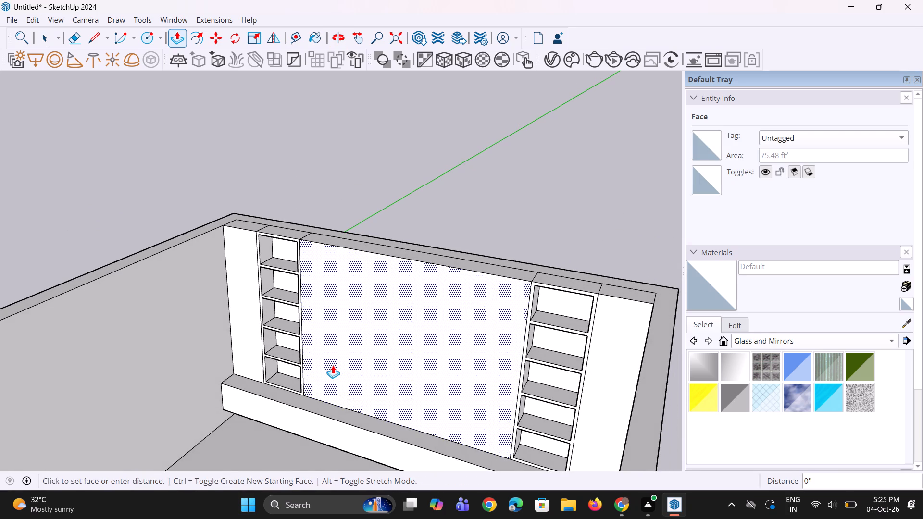
{"action": "left_click", "coordinate": [334, 362]}
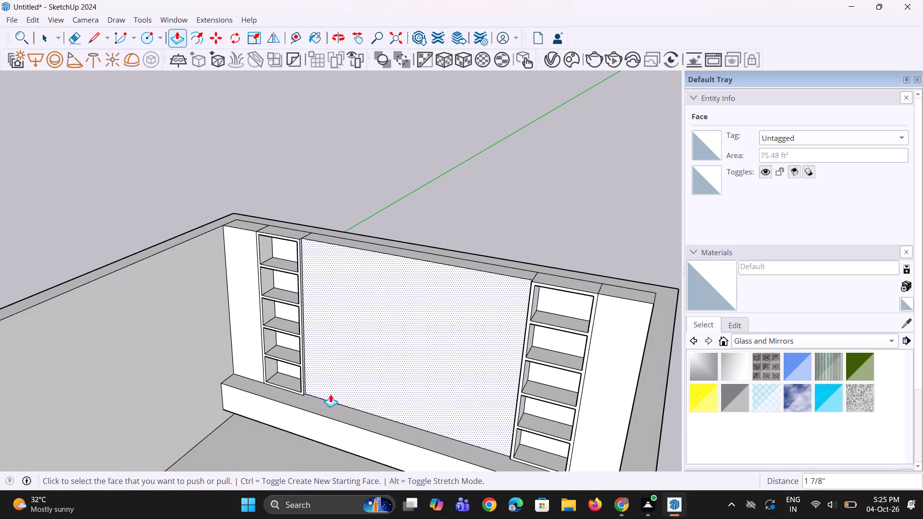
Examine the recessed middle panel beside the shelf columns, and the whole room from farther away.
{"action": "middle_click_drag", "start_coordinate": [336, 405], "coordinate": [514, 391]}
{"action": "scroll", "coordinate": [465, 284], "scroll_direction": "up", "scroll_amount": 7}
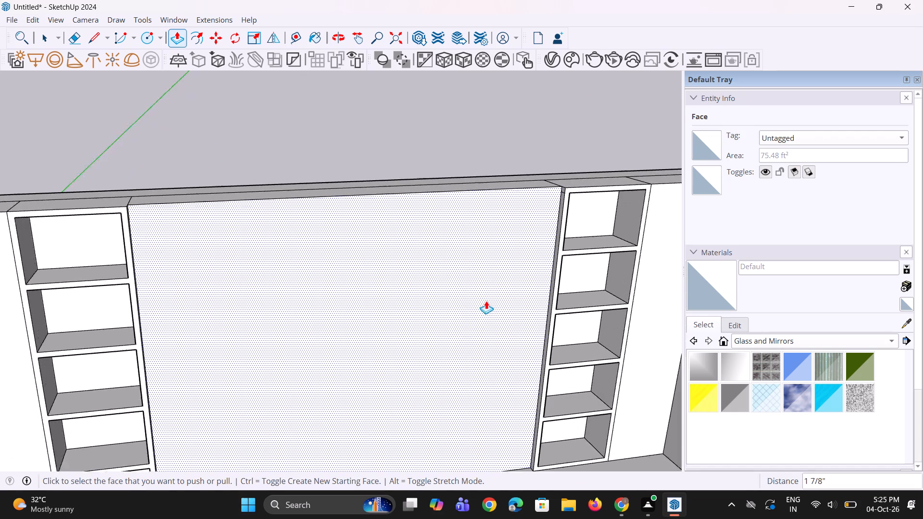
{"action": "scroll", "coordinate": [425, 346], "scroll_direction": "down", "scroll_amount": 7}
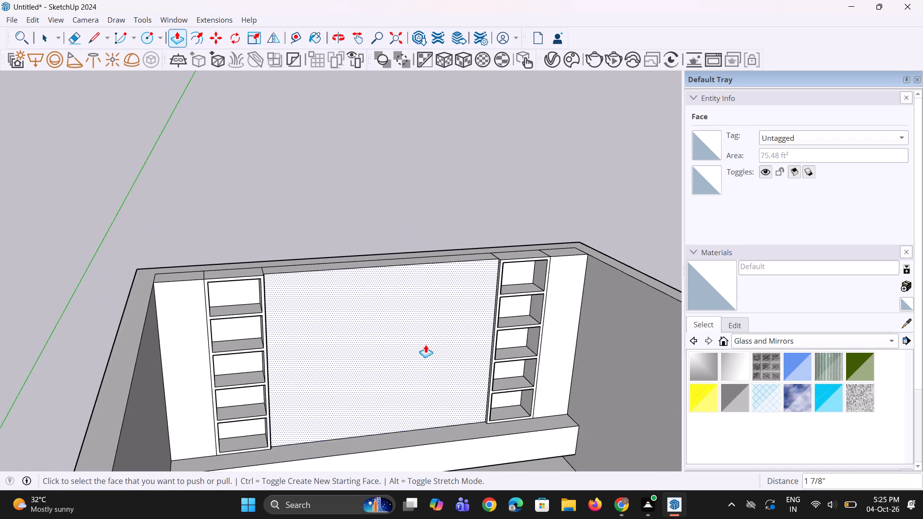
{"action": "scroll", "coordinate": [423, 343], "scroll_direction": "down", "scroll_amount": 7}
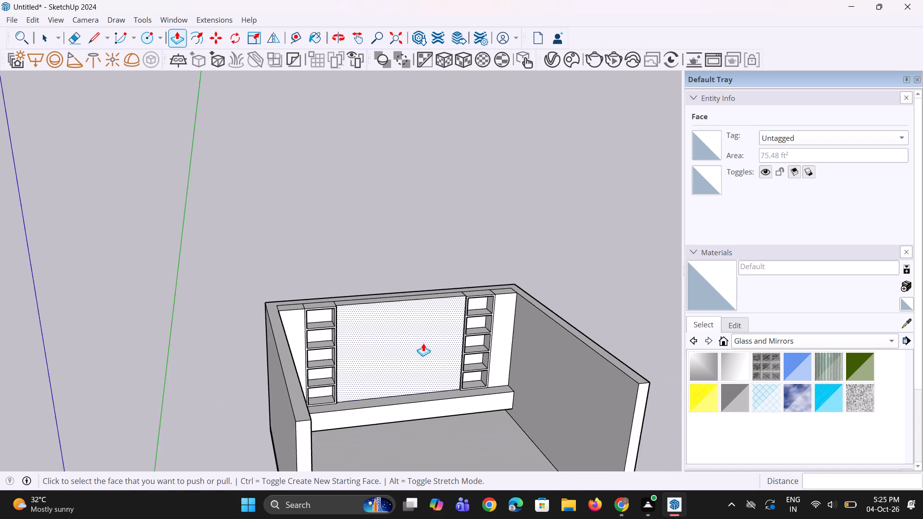
{"action": "scroll", "coordinate": [423, 343], "scroll_direction": "down", "scroll_amount": 7}
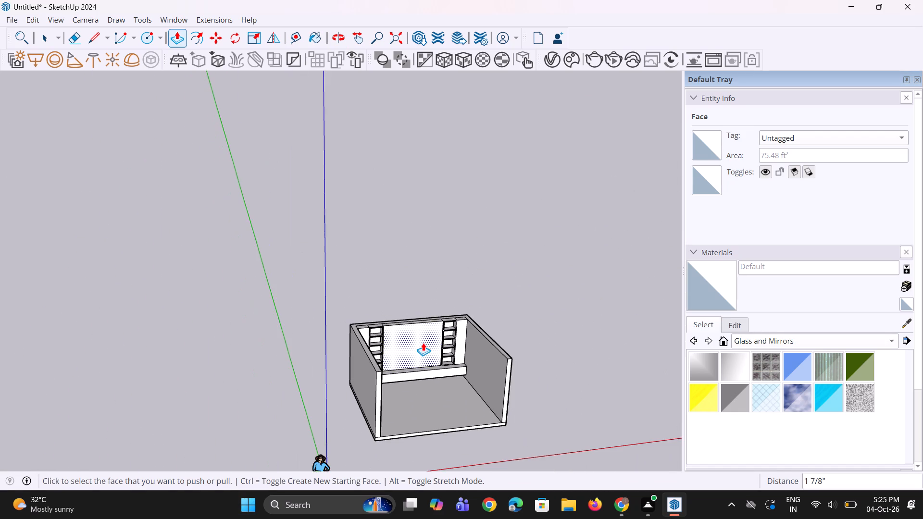
Draw a line about 9' 8 7/8" long on the ledge, joining the inner front base corners of the two shelf columns.
{"action": "middle_click_drag", "start_coordinate": [414, 357], "coordinate": [402, 377]}
{"action": "scroll", "coordinate": [388, 358], "scroll_direction": "up", "scroll_amount": 9}
{"action": "middle_click_drag", "start_coordinate": [391, 373], "coordinate": [324, 400]}
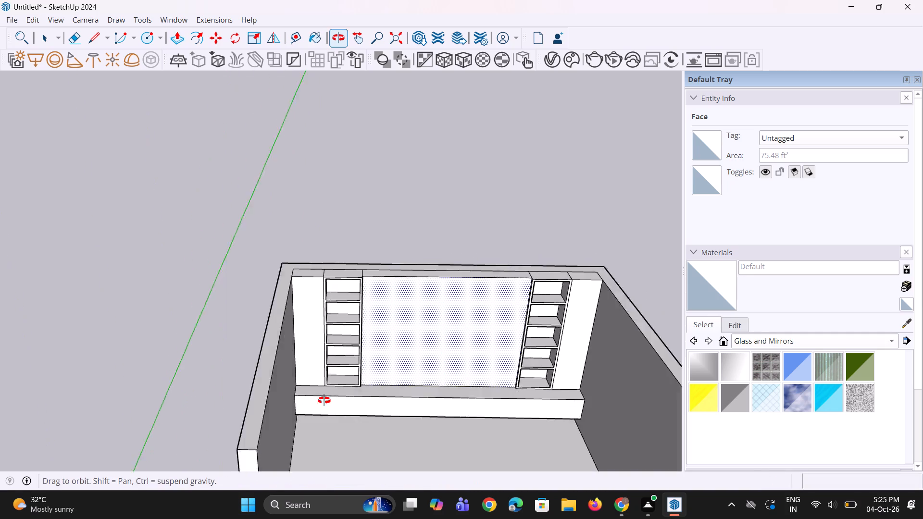
{"action": "middle_click_drag", "start_coordinate": [324, 400], "coordinate": [312, 407]}
{"action": "scroll", "coordinate": [358, 387], "scroll_direction": "up", "scroll_amount": 6}
{"action": "middle_click_drag", "start_coordinate": [373, 385], "coordinate": [294, 395]}
{"action": "scroll", "coordinate": [337, 389], "scroll_direction": "up", "scroll_amount": 2}
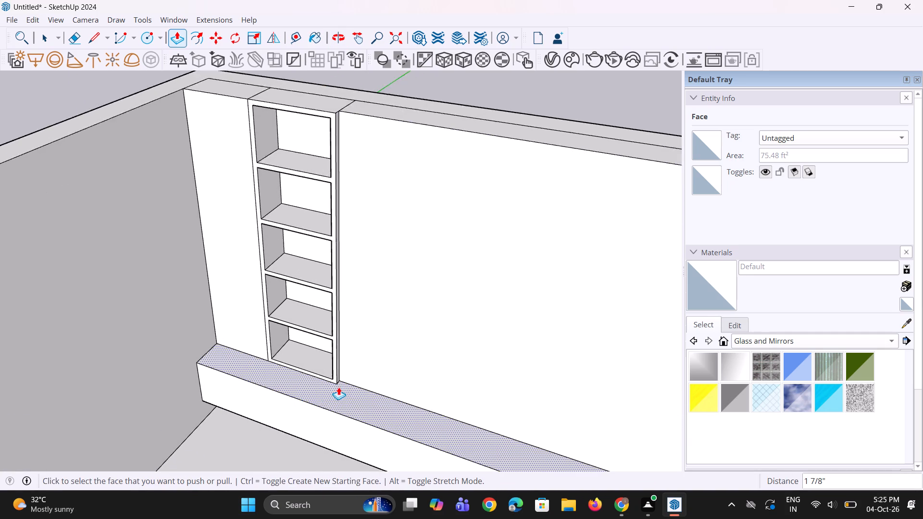
{"action": "scroll", "coordinate": [338, 387], "scroll_direction": "up", "scroll_amount": 1}
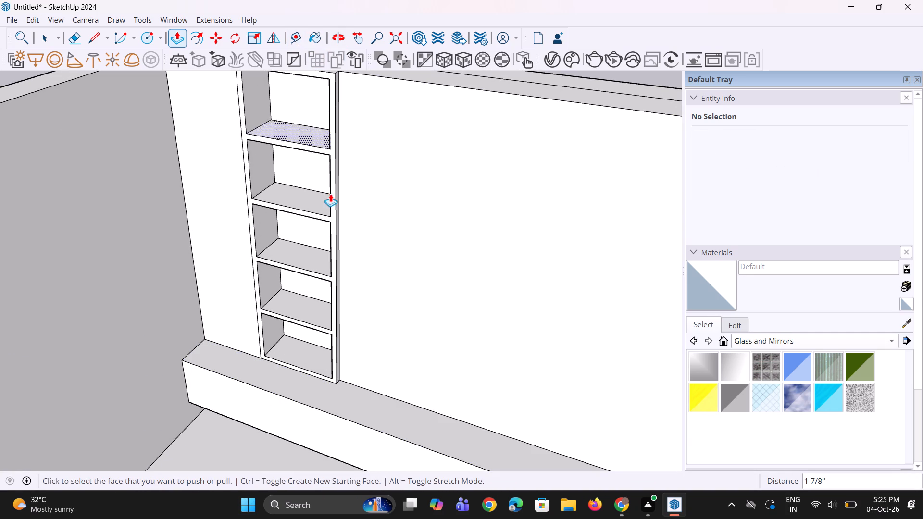
{"action": "scroll", "coordinate": [350, 348], "scroll_direction": "down", "scroll_amount": 6}
{"action": "key", "text": "l"}
{"action": "scroll", "coordinate": [371, 411], "scroll_direction": "up", "scroll_amount": 4}
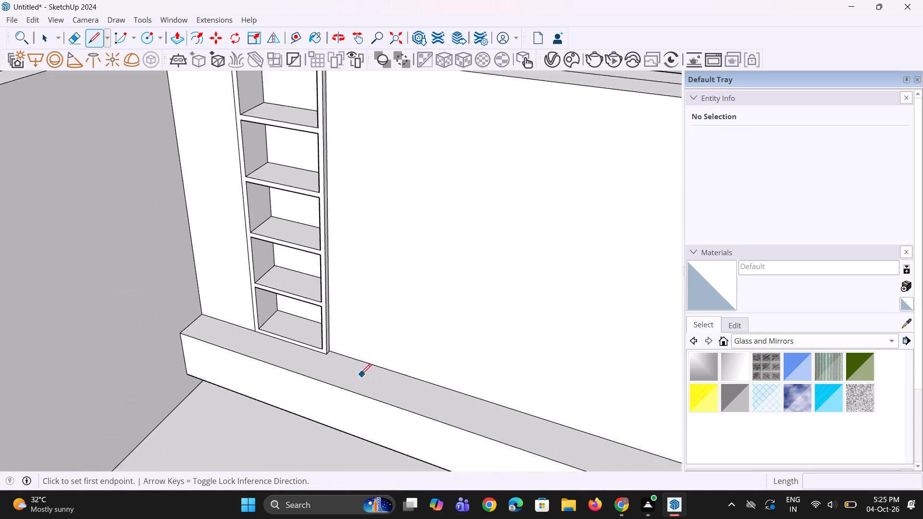
{"action": "scroll", "coordinate": [361, 374], "scroll_direction": "up", "scroll_amount": 3}
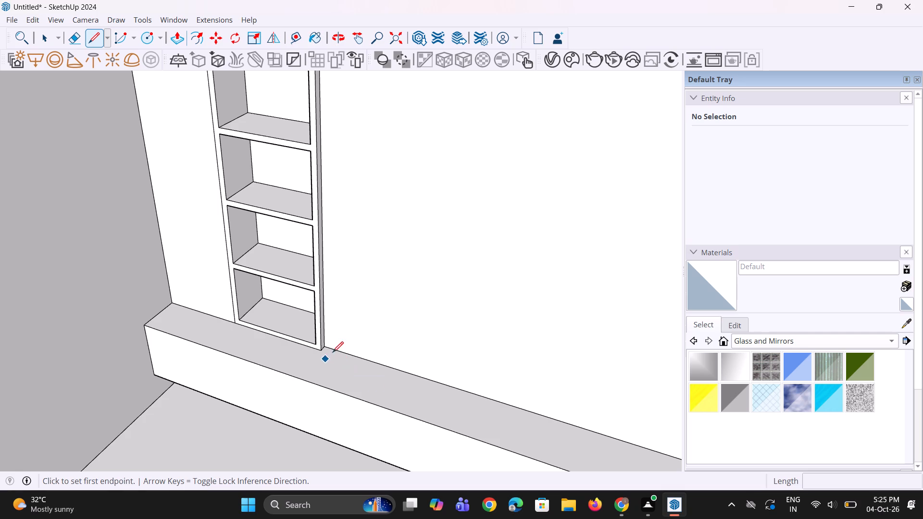
{"action": "left_click", "coordinate": [324, 351]}
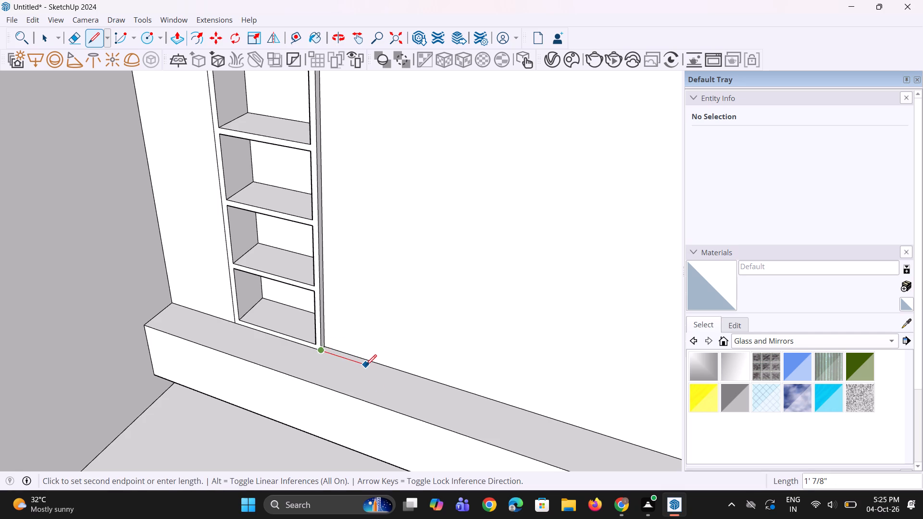
{"action": "scroll", "coordinate": [366, 365], "scroll_direction": "down", "scroll_amount": 8}
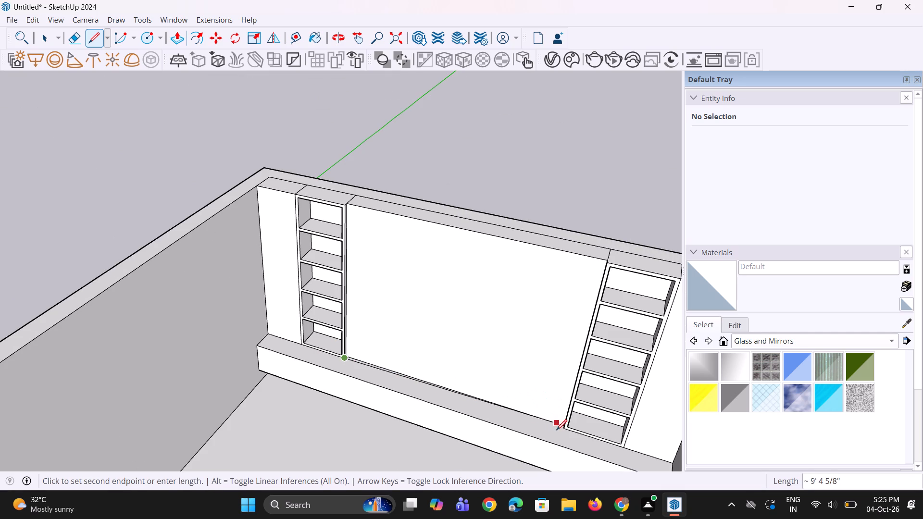
{"action": "scroll", "coordinate": [562, 430], "scroll_direction": "up", "scroll_amount": 6}
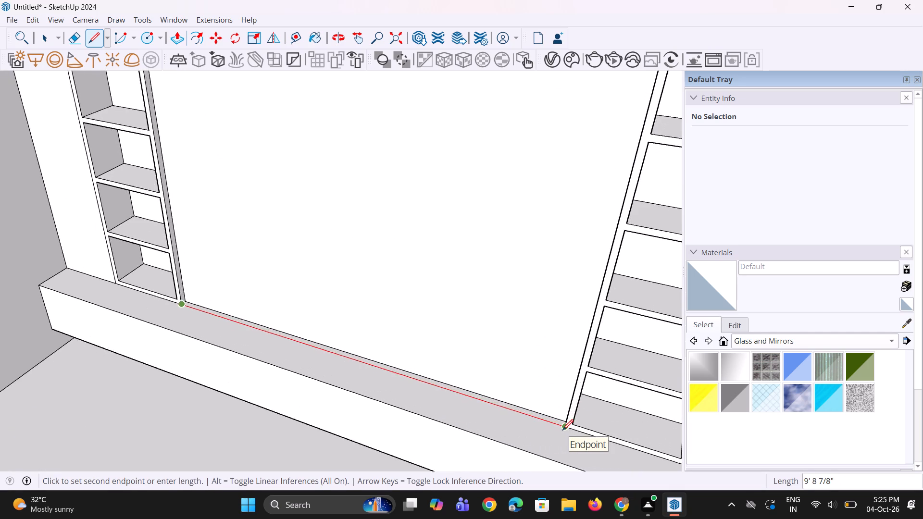
{"action": "scroll", "coordinate": [562, 430], "scroll_direction": "up", "scroll_amount": 4}
{"action": "left_click", "coordinate": [564, 427]}
{"action": "scroll", "coordinate": [570, 427], "scroll_direction": "down", "scroll_amount": 4}
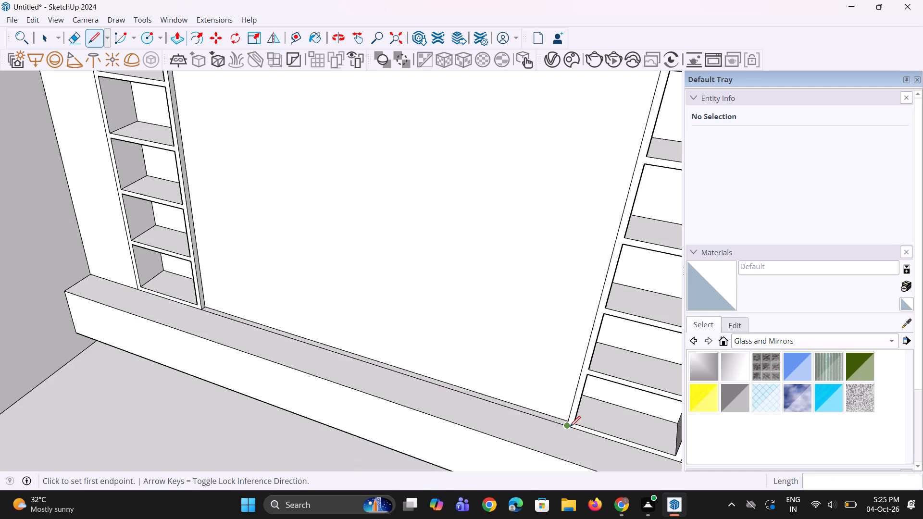
{"action": "key", "text": "space"}
{"action": "key", "text": "space"}
{"action": "scroll", "coordinate": [408, 408], "scroll_direction": "down", "scroll_amount": 8}
{"action": "left_click", "coordinate": [473, 205]}
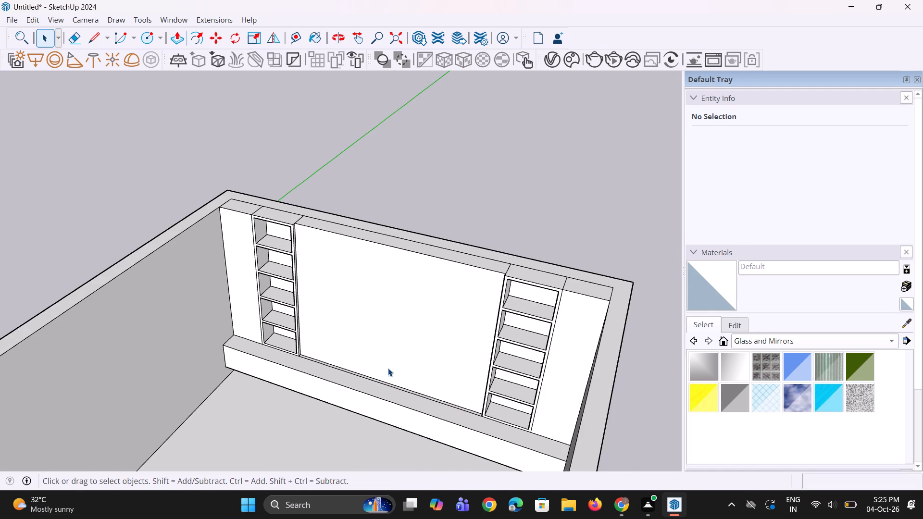
Erase the short stray edge near the top of the right shelf column's inner side, beside the recessed panel.
{"action": "middle_click_drag", "start_coordinate": [386, 406], "coordinate": [636, 352]}
{"action": "scroll", "coordinate": [442, 213], "scroll_direction": "up", "scroll_amount": 6}
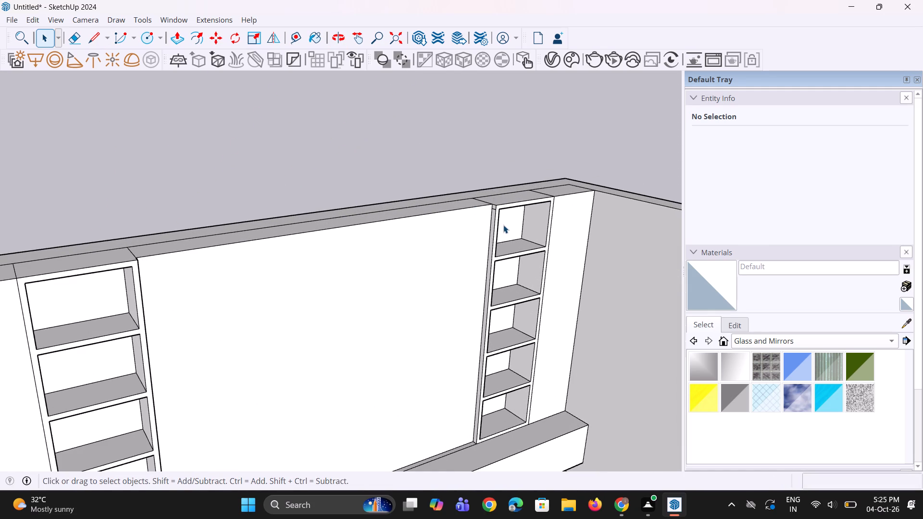
{"action": "key", "text": "e"}
{"action": "scroll", "coordinate": [542, 201], "scroll_direction": "up", "scroll_amount": 9}
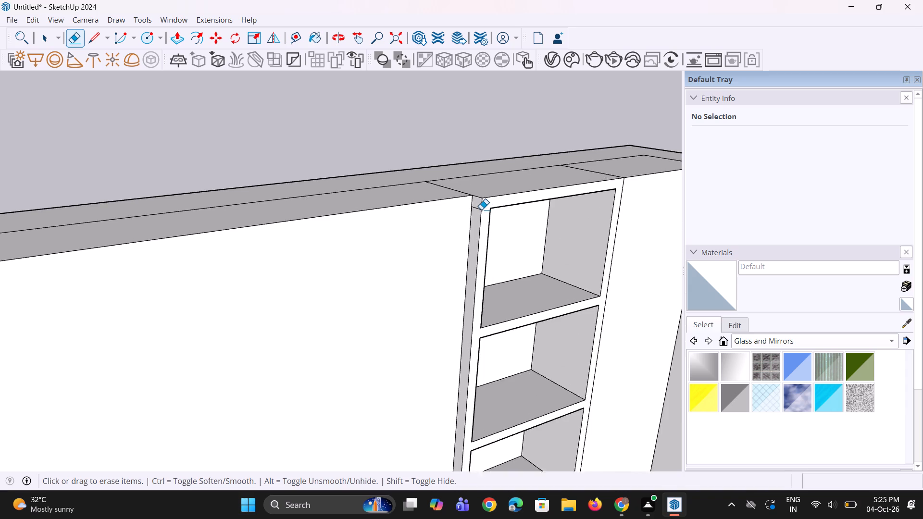
{"action": "scroll", "coordinate": [481, 210], "scroll_direction": "up", "scroll_amount": 2}
{"action": "left_click", "coordinate": [474, 209]}
{"action": "scroll", "coordinate": [507, 208], "scroll_direction": "down", "scroll_amount": 5}
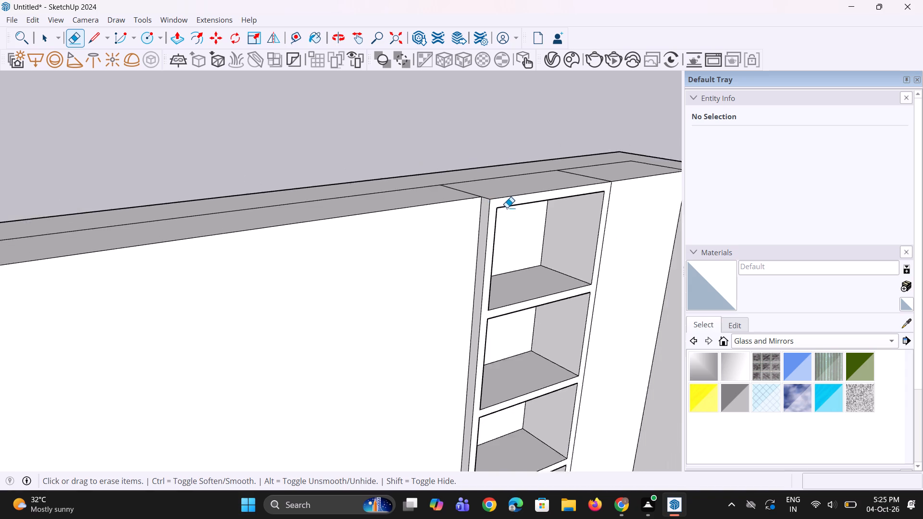
Examine the whole back-wall unit and the room's side walls from several angles.
{"action": "scroll", "coordinate": [508, 206], "scroll_direction": "down", "scroll_amount": 14}
{"action": "middle_click_drag", "start_coordinate": [481, 219], "coordinate": [167, 256]}
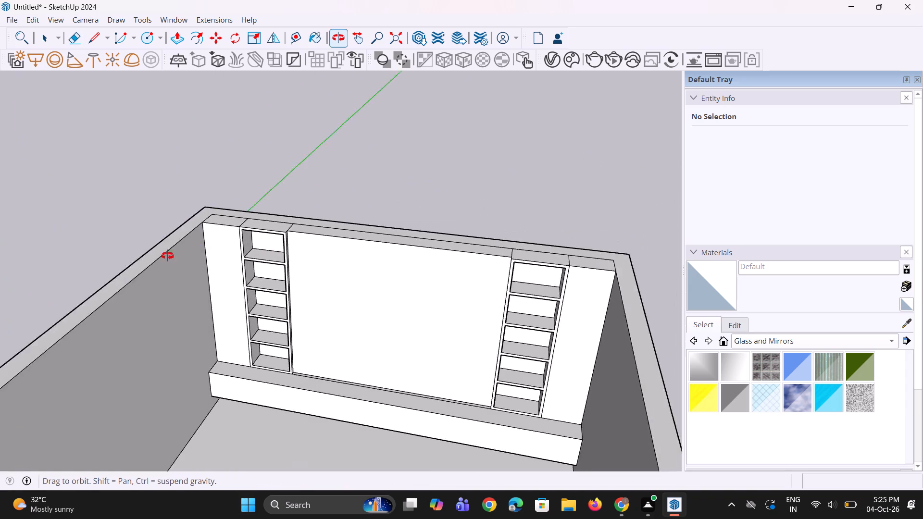
{"action": "middle_click_drag", "start_coordinate": [167, 256], "coordinate": [60, 247]}
{"action": "scroll", "coordinate": [67, 297], "scroll_direction": "up", "scroll_amount": 1}
{"action": "middle_click_drag", "start_coordinate": [82, 303], "coordinate": [390, 264]}
{"action": "scroll", "coordinate": [384, 254], "scroll_direction": "down", "scroll_amount": 2}
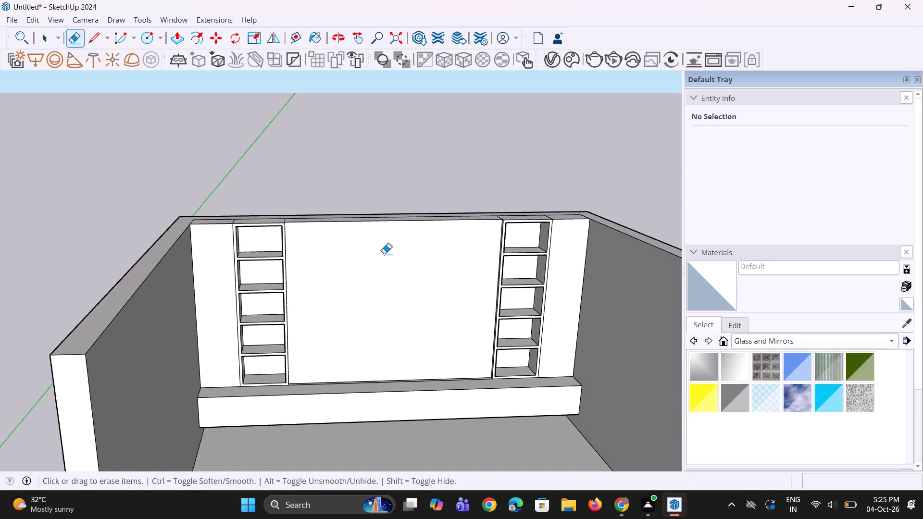
{"action": "scroll", "coordinate": [384, 254], "scroll_direction": "down", "scroll_amount": 2}
{"action": "middle_click", "coordinate": [375, 257]}
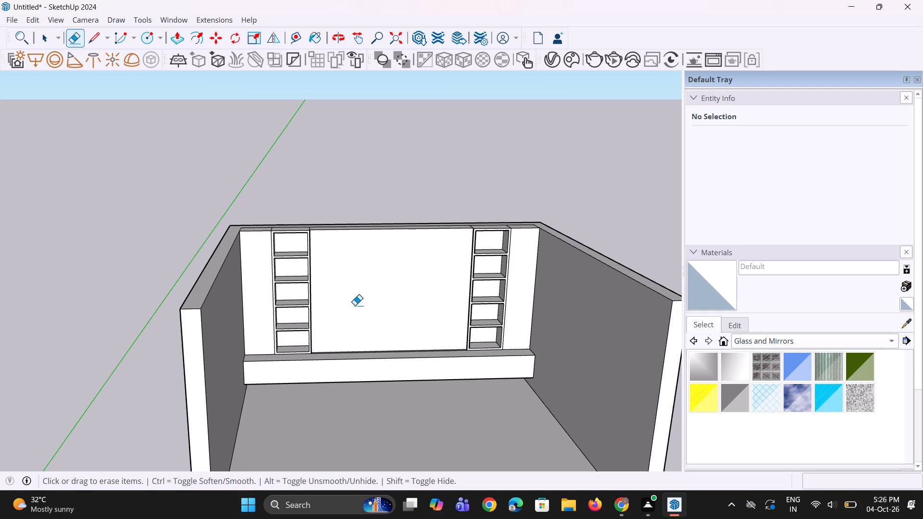
{"action": "scroll", "coordinate": [349, 305], "scroll_direction": "down", "scroll_amount": 1}
{"action": "middle_click_drag", "start_coordinate": [341, 313], "coordinate": [210, 328]}
{"action": "scroll", "coordinate": [265, 377], "scroll_direction": "up", "scroll_amount": 2}
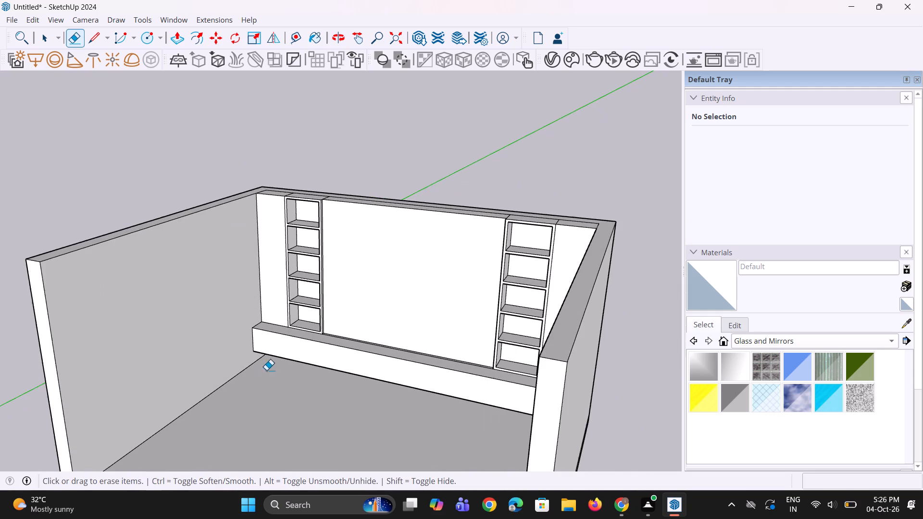
Place a vertical Tape Measure guide on the left side wall, about 2' 8" from its corner with the back-wall unit.
{"action": "left_click", "coordinate": [297, 42]}
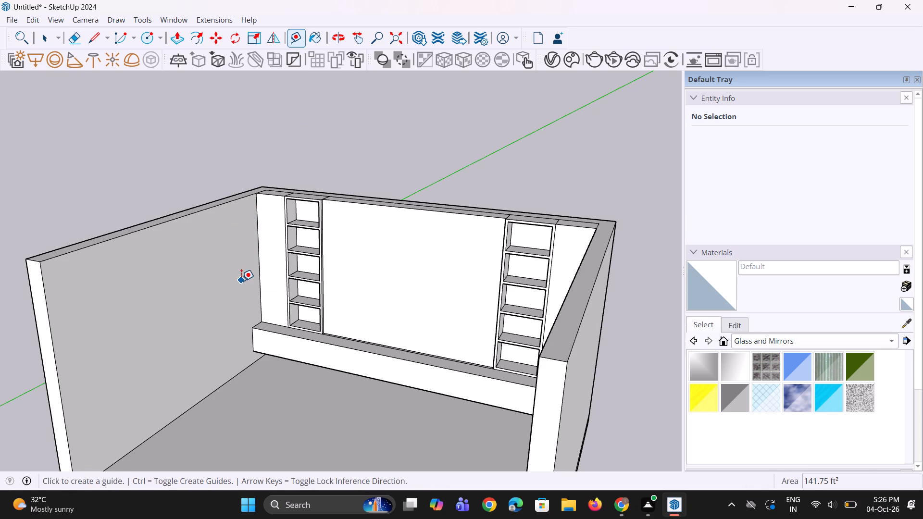
{"action": "left_click", "coordinate": [255, 247]}
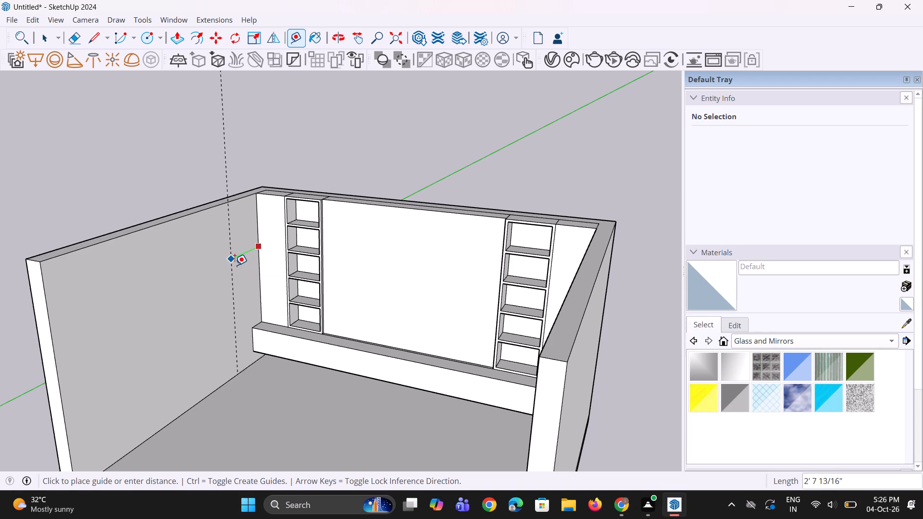
{"action": "left_click", "coordinate": [235, 265]}
{"action": "left_click", "coordinate": [231, 267]}
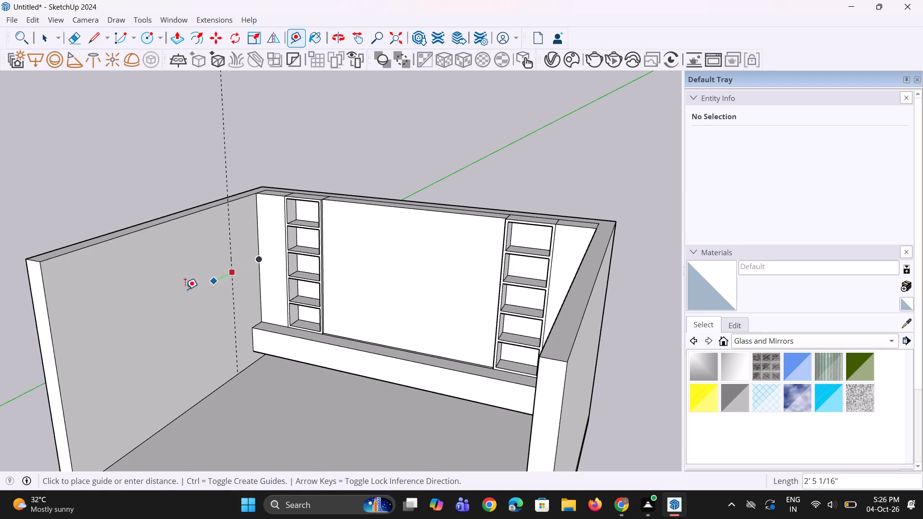
{"action": "key", "text": "Escape"}
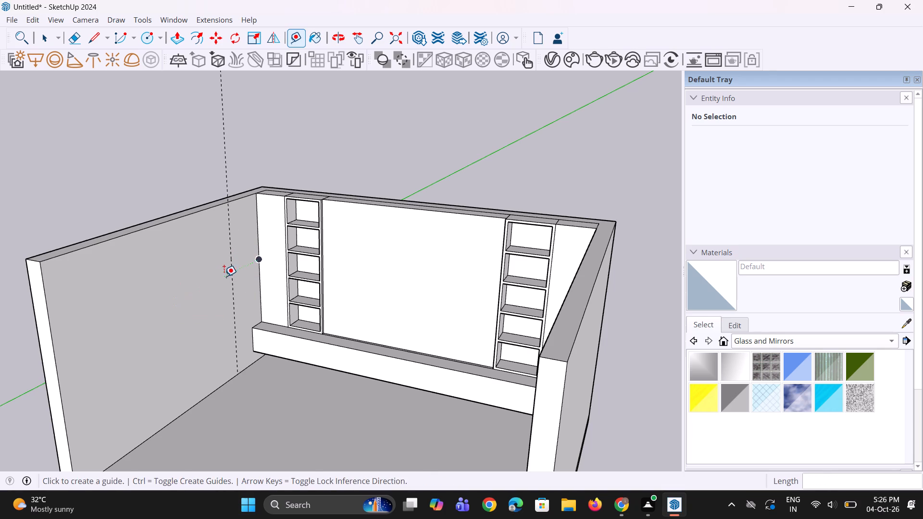
Place a second vertical guide on the left side wall, about 7' 3" from the first one toward the open end.
{"action": "left_click", "coordinate": [295, 38]}
{"action": "left_click", "coordinate": [234, 259]}
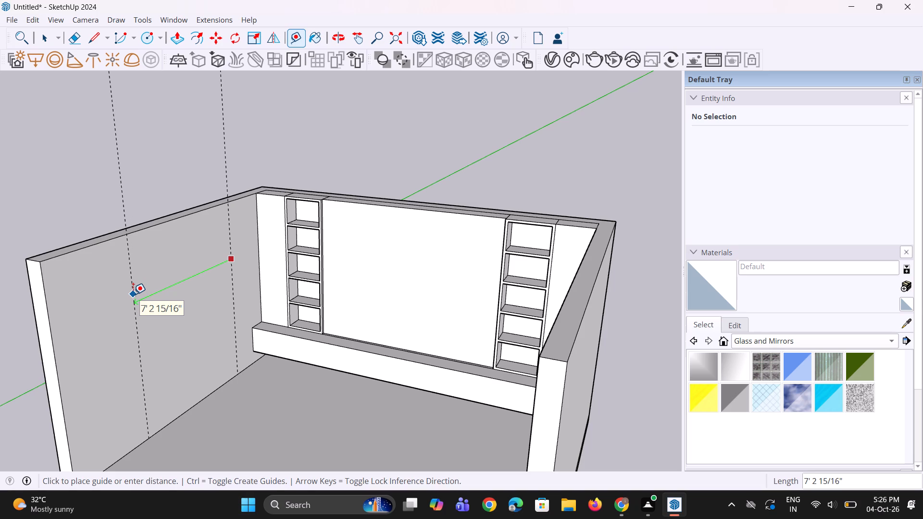
{"action": "left_click", "coordinate": [133, 294]}
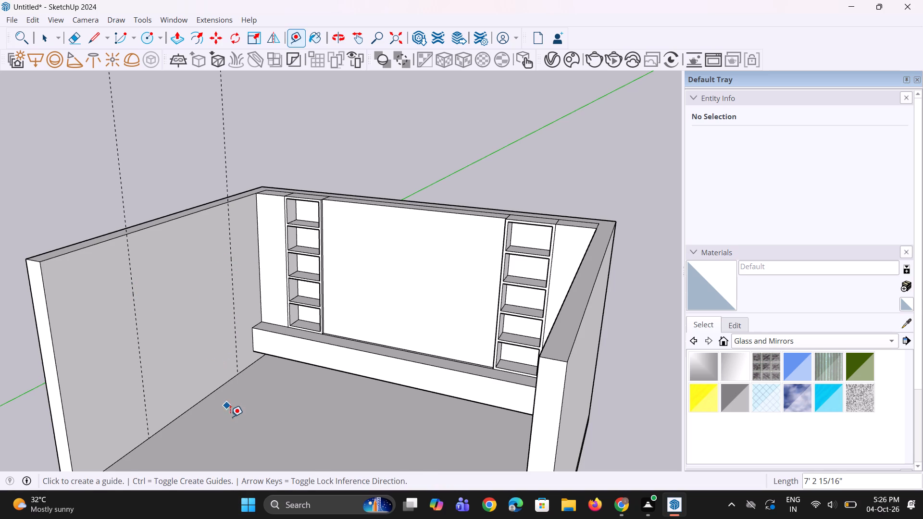
Place a horizontal guide on the left side wall, 4' above its floor edge.
{"action": "left_click", "coordinate": [180, 420]}
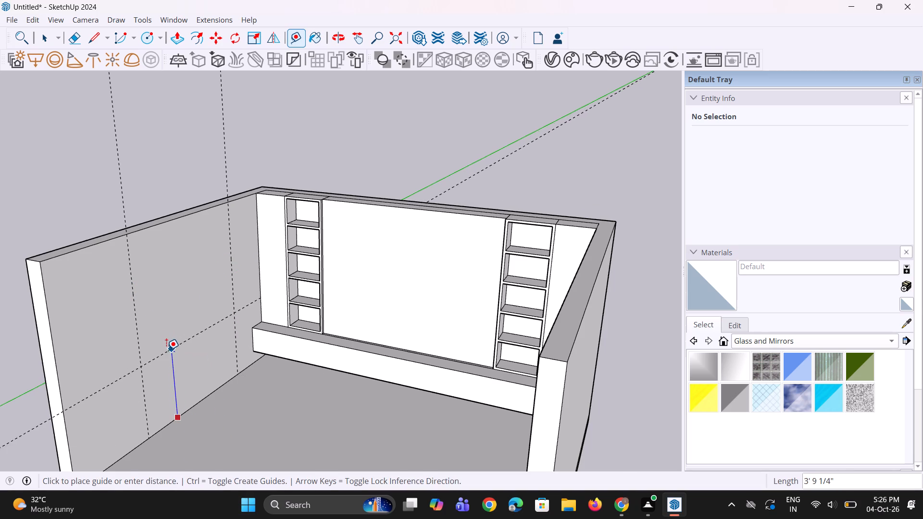
{"action": "key", "text": "4"}
{"action": "key", "text": "apostrophe"}
{"action": "key", "text": "Return"}
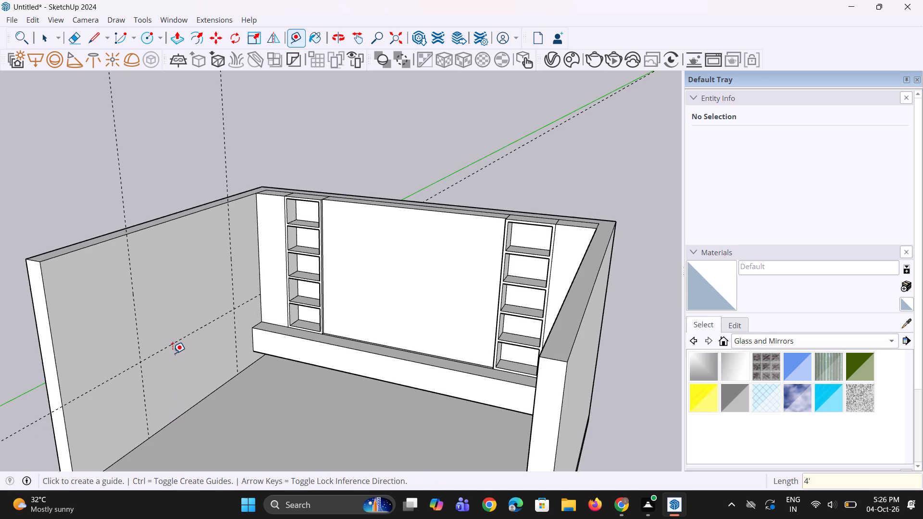
Place a horizontal guide on the left side wall, 2' below its top edge.
{"action": "middle_click_drag", "start_coordinate": [186, 363], "coordinate": [187, 362]}
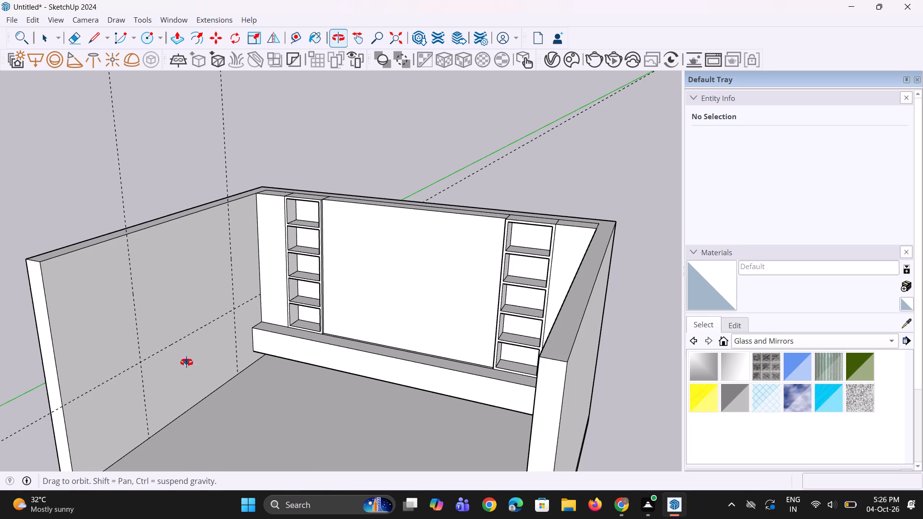
{"action": "middle_click_drag", "start_coordinate": [187, 362], "coordinate": [107, 350]}
{"action": "scroll", "coordinate": [151, 224], "scroll_direction": "up", "scroll_amount": 2}
{"action": "left_click", "coordinate": [161, 208]}
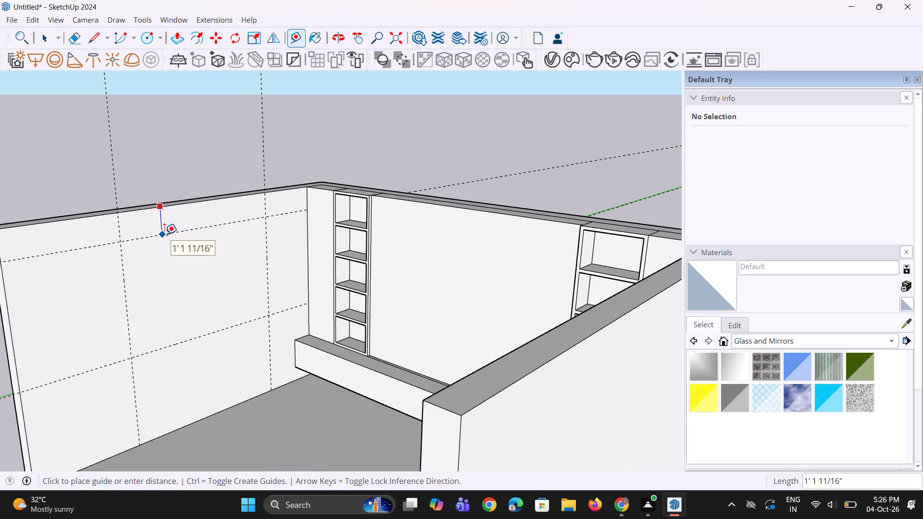
{"action": "type", "text": "2'"}
{"action": "key", "text": "Return"}
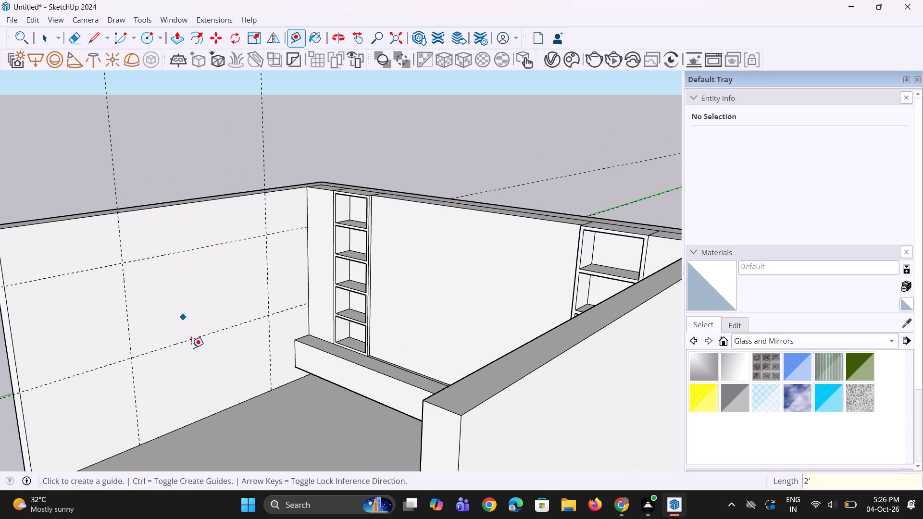
Move the lower horizontal guide on the left side wall down by about 8 11/16", along the vertical guide.
{"action": "scroll", "coordinate": [183, 350], "scroll_direction": "up", "scroll_amount": 2}
{"action": "key", "text": "space"}
{"action": "left_click", "coordinate": [178, 341]}
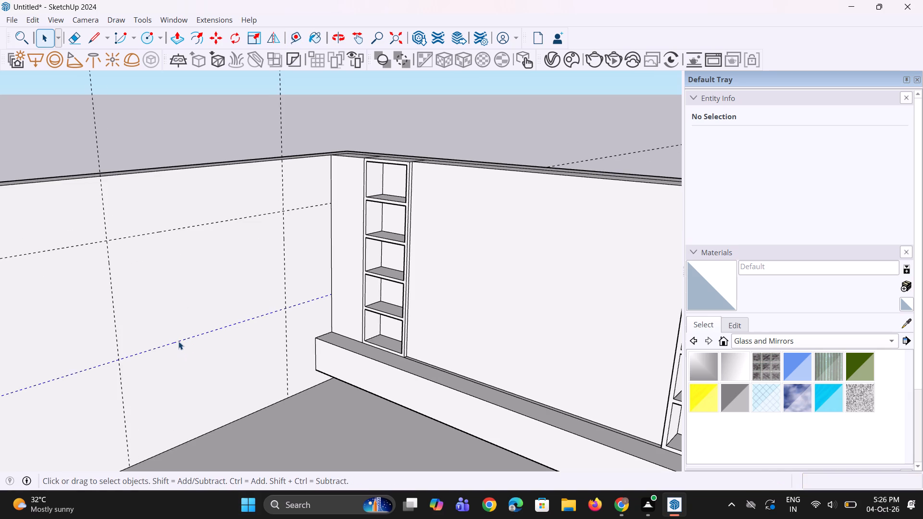
{"action": "key", "text": "m"}
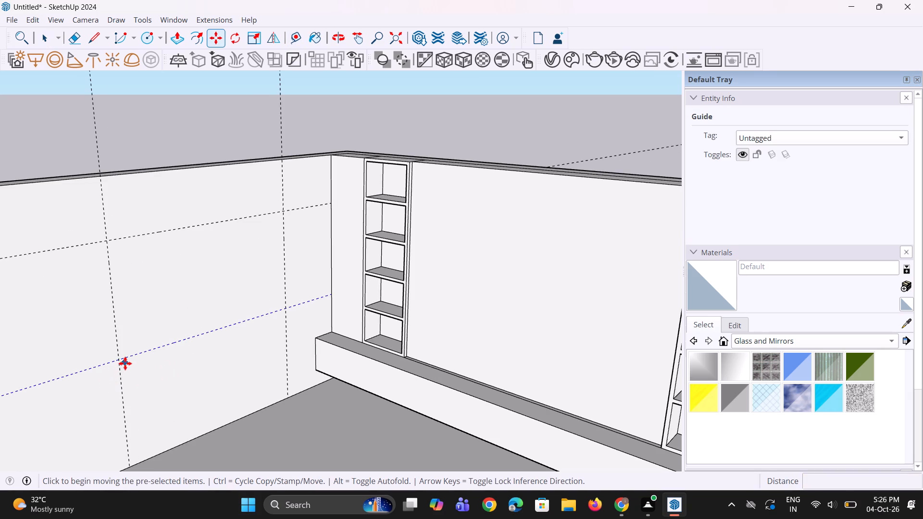
{"action": "left_click", "coordinate": [122, 361]}
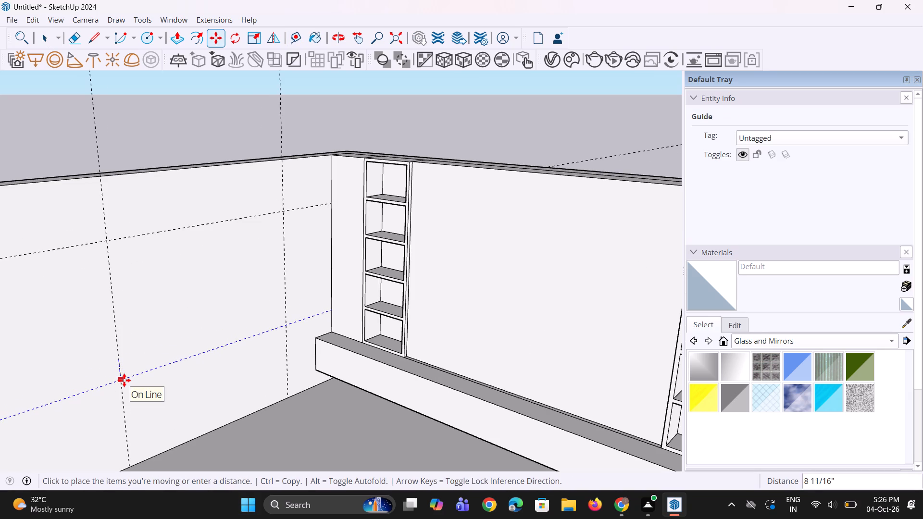
{"action": "left_click", "coordinate": [124, 380]}
Move the vertical guide nearest the open end of the left side wall about 1' further toward the open end.
{"action": "middle_click_drag", "start_coordinate": [156, 413], "coordinate": [138, 382]}
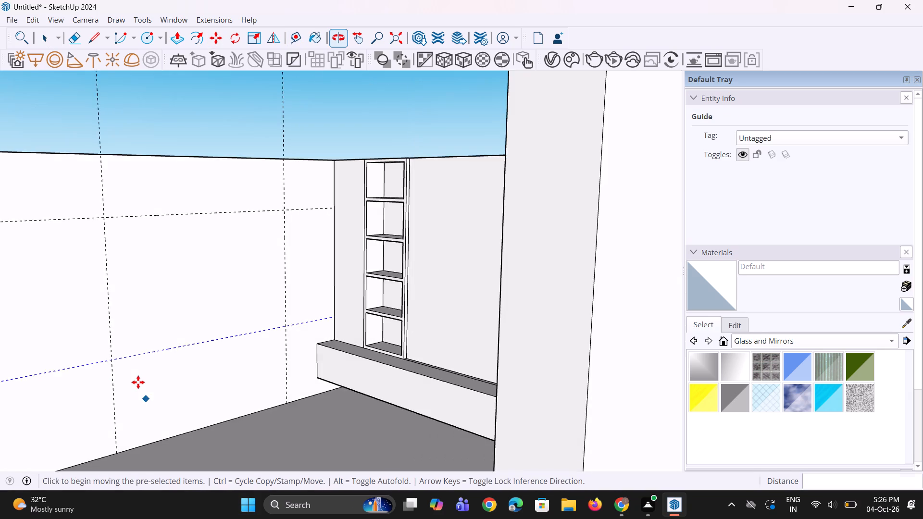
{"action": "scroll", "coordinate": [139, 382], "scroll_direction": "down", "scroll_amount": 8}
{"action": "middle_click_drag", "start_coordinate": [139, 382], "coordinate": [144, 383]}
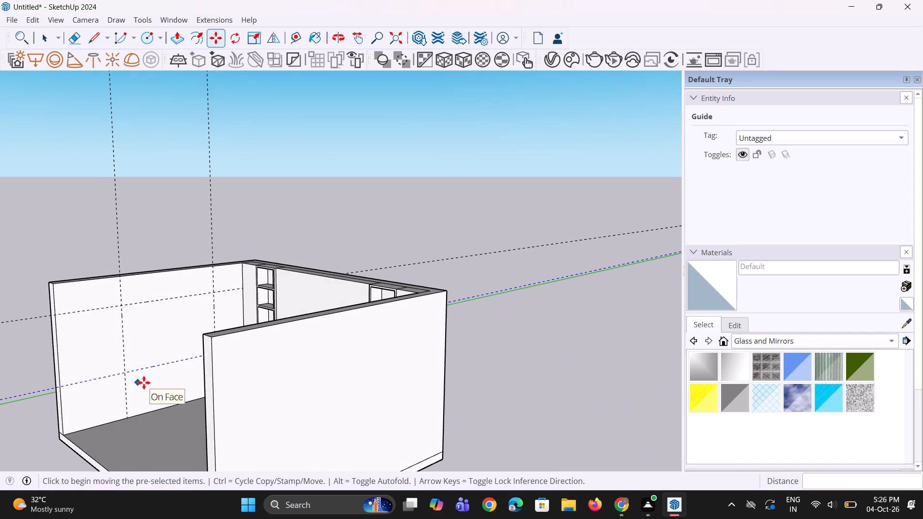
{"action": "scroll", "coordinate": [144, 383], "scroll_direction": "up", "scroll_amount": 3}
{"action": "key", "text": "space"}
{"action": "left_click", "coordinate": [115, 332]}
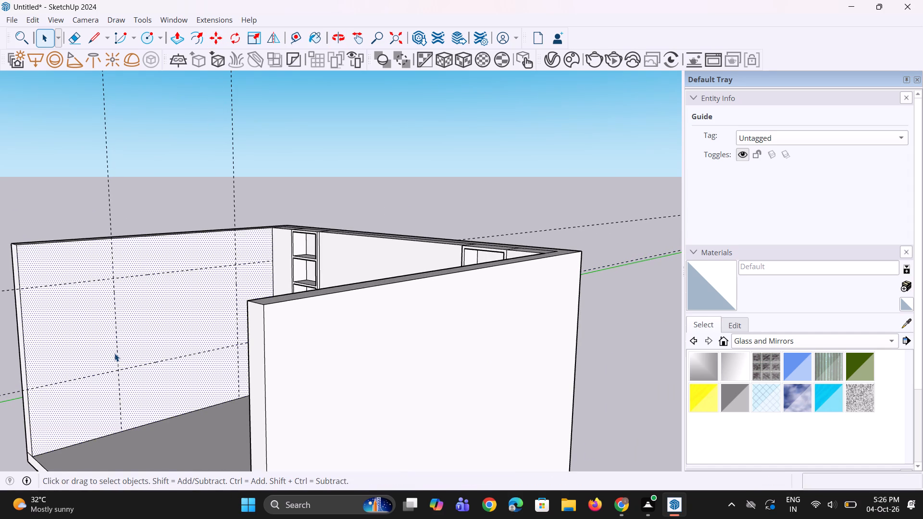
{"action": "left_click", "coordinate": [117, 352]}
{"action": "scroll", "coordinate": [116, 369], "scroll_direction": "up", "scroll_amount": 2}
{"action": "key", "text": "m"}
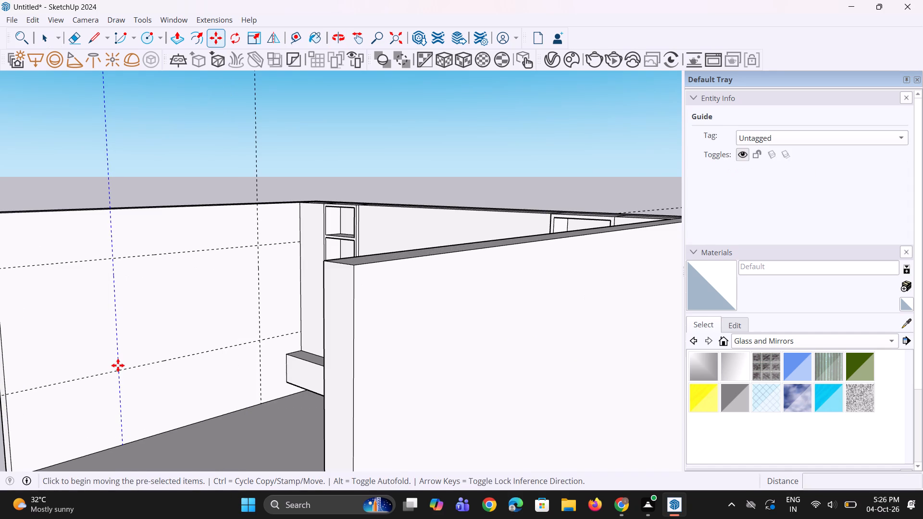
{"action": "left_click", "coordinate": [120, 372]}
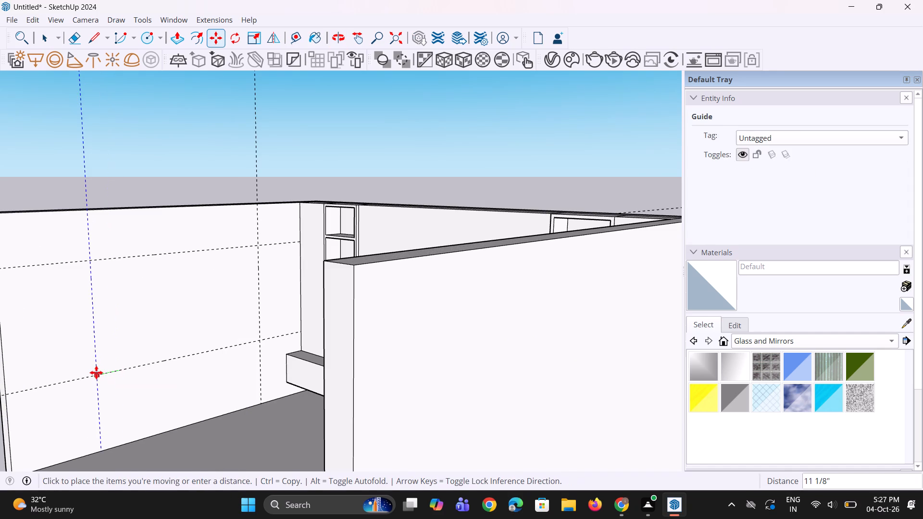
{"action": "left_click", "coordinate": [93, 373]}
{"action": "key", "text": "space"}
{"action": "key", "text": "space"}
{"action": "left_click", "coordinate": [191, 131]}
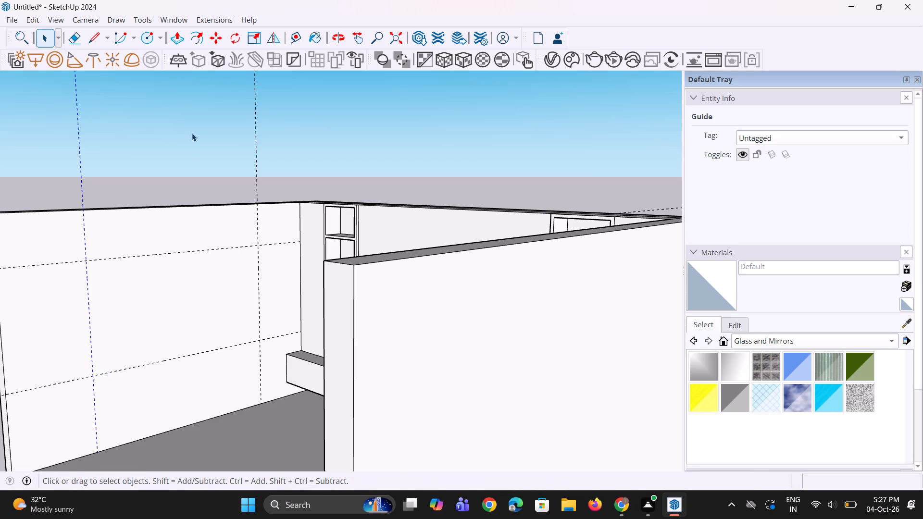
Draw a rectangle about 8' 4" by 4' 9" on the left side wall between the guide intersections.
{"action": "scroll", "coordinate": [124, 331], "scroll_direction": "down", "scroll_amount": 4}
{"action": "middle_click_drag", "start_coordinate": [127, 330], "coordinate": [162, 339]}
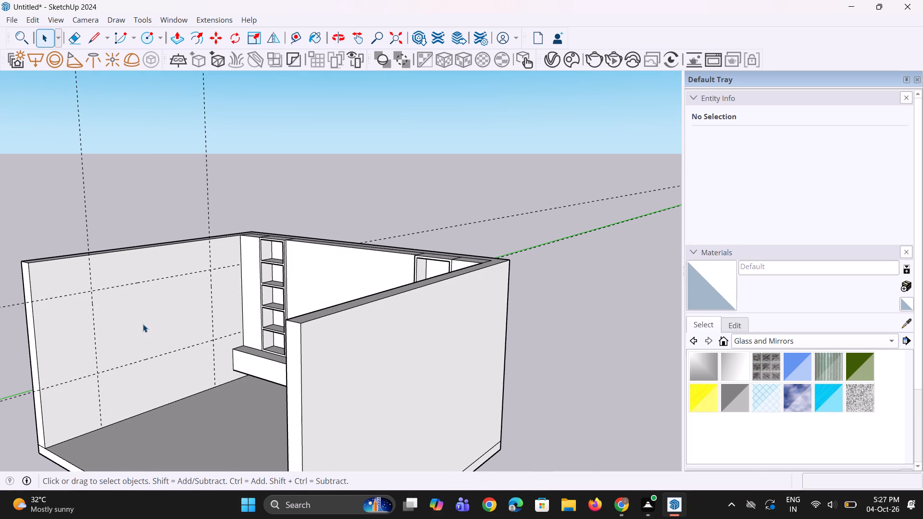
{"action": "key", "text": "r"}
{"action": "left_click_drag", "start_coordinate": [91, 292], "coordinate": [100, 317]}
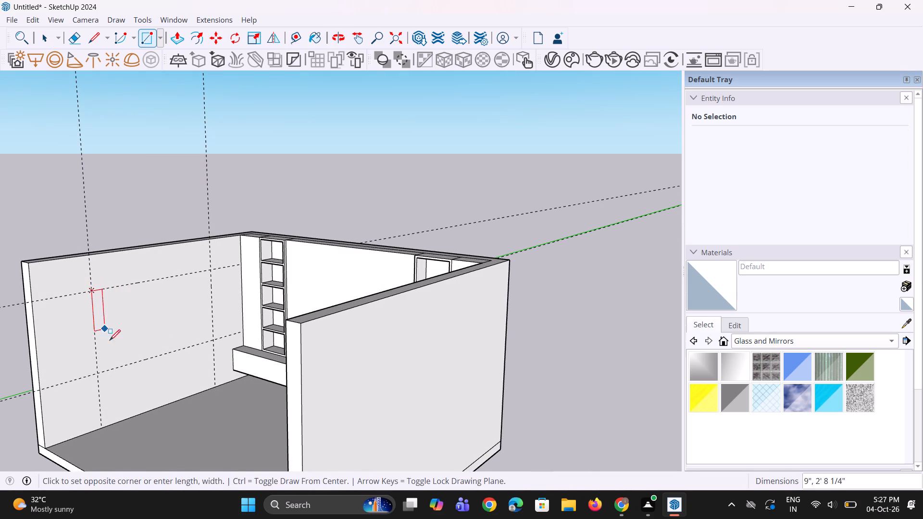
{"action": "left_click", "coordinate": [216, 341]}
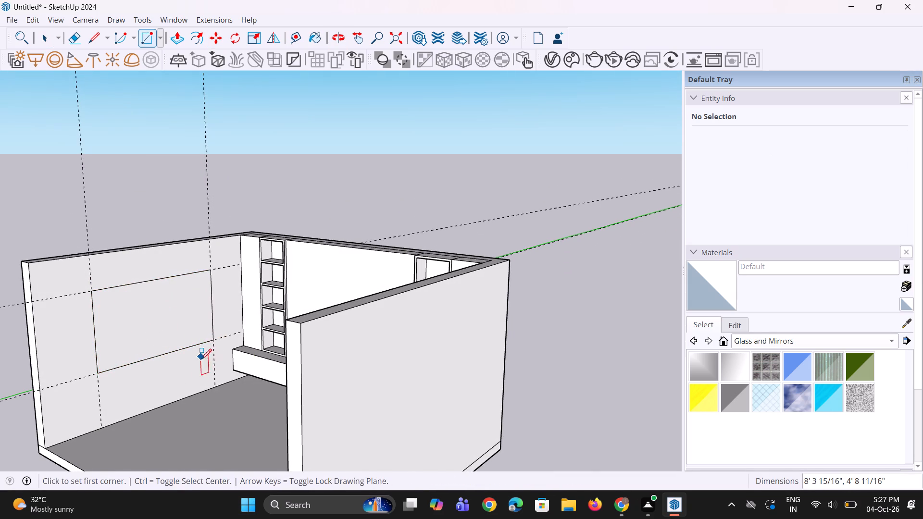
Delete all guides from the model.
{"action": "middle_click_drag", "start_coordinate": [201, 361], "coordinate": [201, 387]}
{"action": "left_click", "coordinate": [33, 25]}
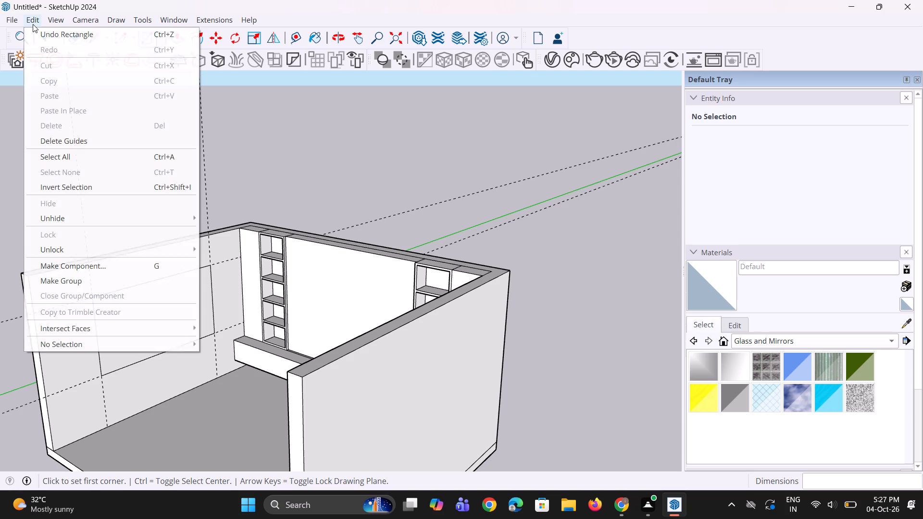
{"action": "left_click", "coordinate": [77, 142]}
Push the rectangle 9" through the full thickness of the left side wall to cut a window opening.
{"action": "middle_click_drag", "start_coordinate": [141, 322], "coordinate": [141, 328]}
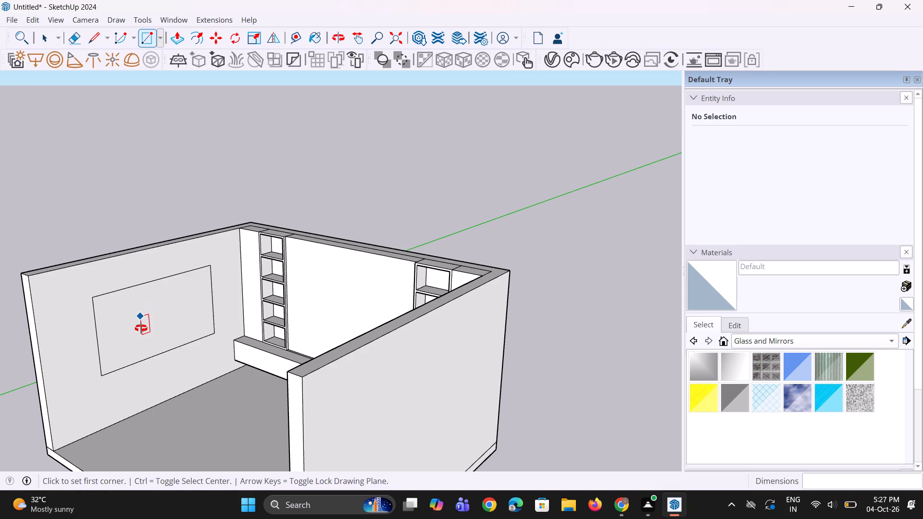
{"action": "middle_click_drag", "start_coordinate": [141, 328], "coordinate": [142, 340]}
{"action": "middle_click_drag", "start_coordinate": [143, 339], "coordinate": [163, 379]}
{"action": "scroll", "coordinate": [155, 314], "scroll_direction": "up", "scroll_amount": 2}
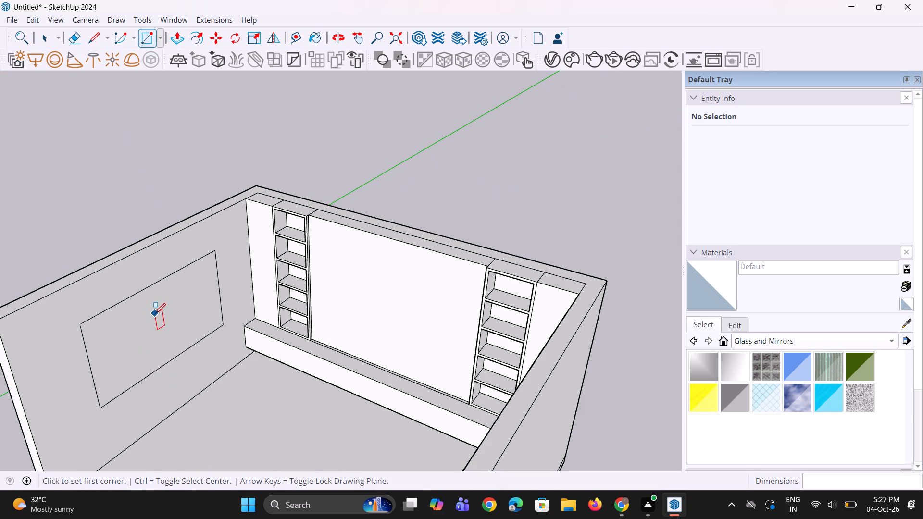
{"action": "key", "text": "p"}
{"action": "left_click", "coordinate": [149, 309]}
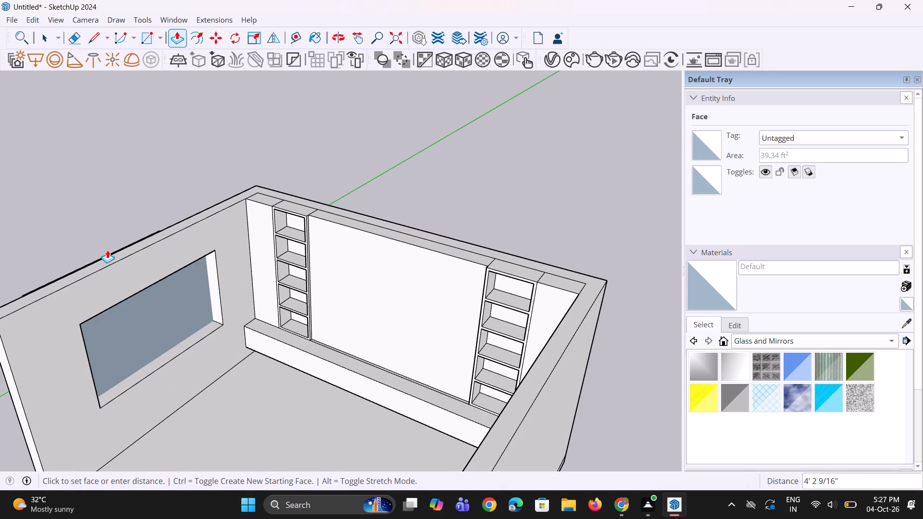
{"action": "left_click", "coordinate": [109, 255]}
Examine the window opening and the room from several angles.
{"action": "scroll", "coordinate": [140, 340], "scroll_direction": "down", "scroll_amount": 3}
{"action": "scroll", "coordinate": [145, 339], "scroll_direction": "up", "scroll_amount": 1}
{"action": "middle_click_drag", "start_coordinate": [145, 339], "coordinate": [108, 301]}
{"action": "scroll", "coordinate": [108, 301], "scroll_direction": "down", "scroll_amount": 5}
{"action": "middle_click_drag", "start_coordinate": [129, 310], "coordinate": [93, 326]}
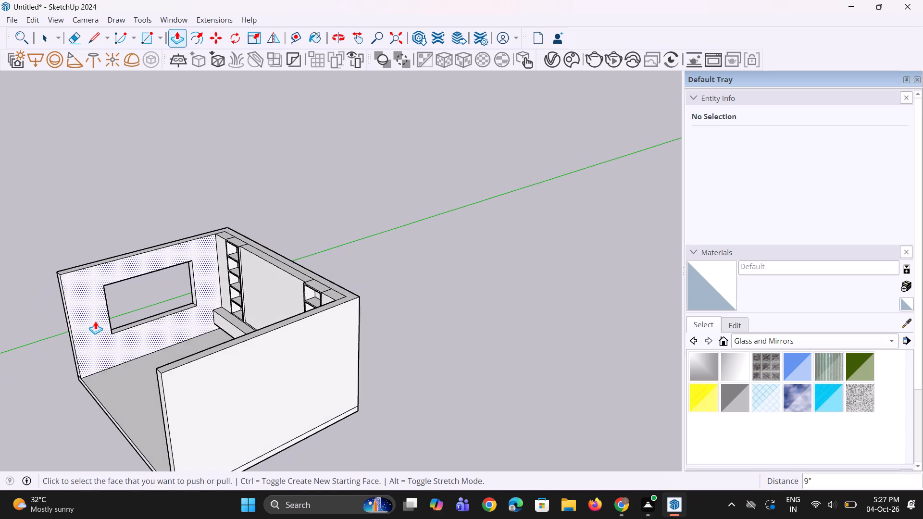
{"action": "scroll", "coordinate": [95, 321], "scroll_direction": "up", "scroll_amount": 5}
{"action": "middle_click_drag", "start_coordinate": [100, 334], "coordinate": [104, 361]}
{"action": "scroll", "coordinate": [104, 361], "scroll_direction": "down", "scroll_amount": 4}
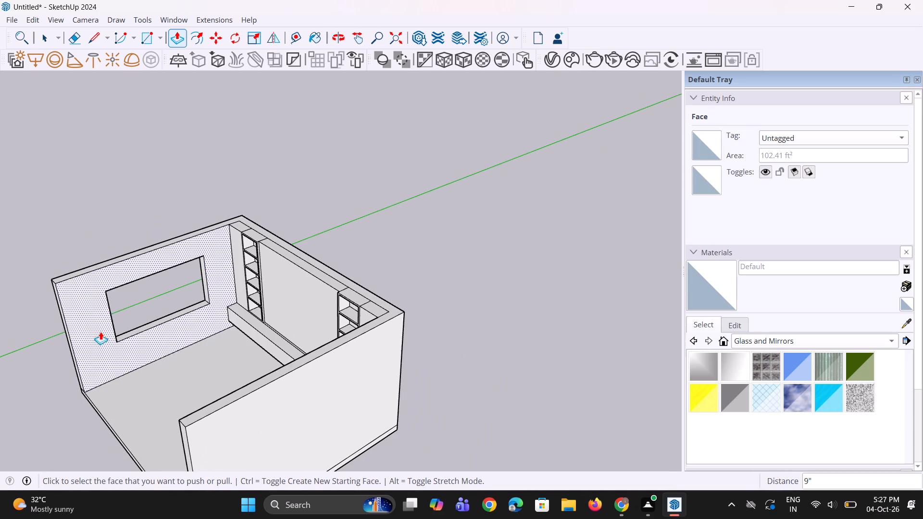
{"action": "scroll", "coordinate": [98, 373], "scroll_direction": "down", "scroll_amount": 4}
{"action": "middle_click_drag", "start_coordinate": [106, 372], "coordinate": [147, 372]}
{"action": "scroll", "coordinate": [147, 370], "scroll_direction": "down", "scroll_amount": 2}
{"action": "scroll", "coordinate": [147, 368], "scroll_direction": "up", "scroll_amount": 1}
{"action": "middle_click_drag", "start_coordinate": [157, 387], "coordinate": [166, 390]}
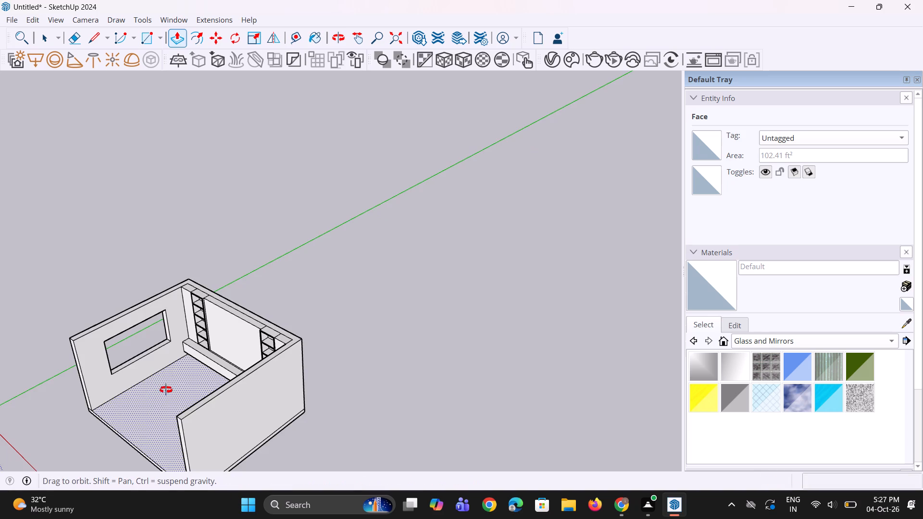
{"action": "middle_click_drag", "start_coordinate": [166, 390], "coordinate": [251, 375]}
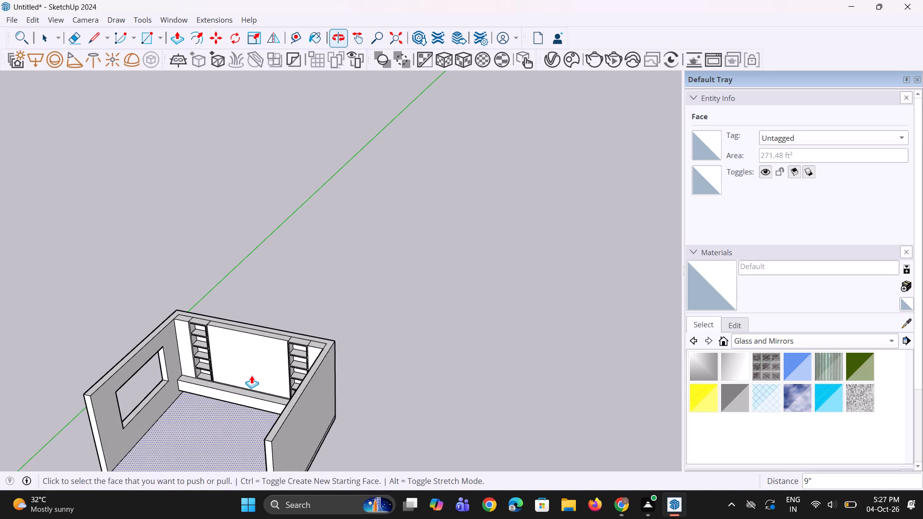
Extrude the front edge face of the floor slab outward 9" as a new section at the room's open end.
{"action": "scroll", "coordinate": [247, 364], "scroll_direction": "down", "scroll_amount": 7}
{"action": "middle_click_drag", "start_coordinate": [229, 403], "coordinate": [227, 375]}
{"action": "scroll", "coordinate": [181, 424], "scroll_direction": "up", "scroll_amount": 8}
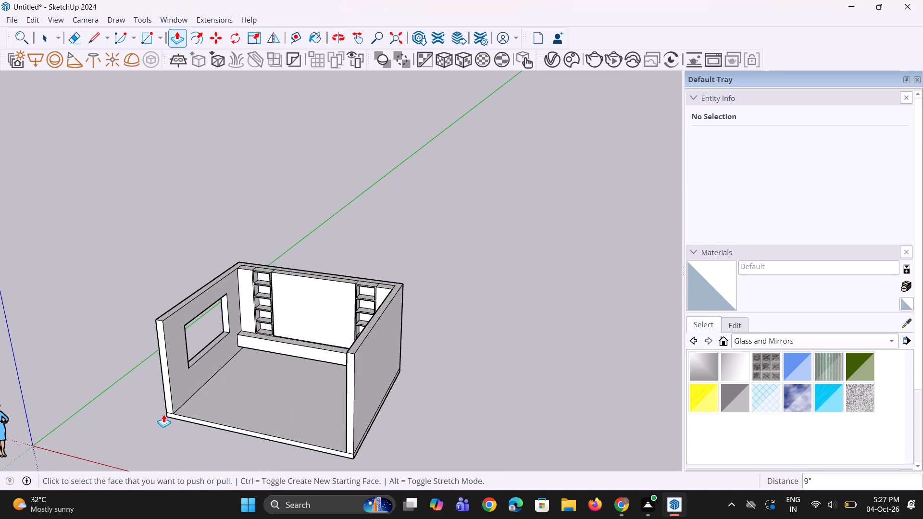
{"action": "scroll", "coordinate": [191, 431], "scroll_direction": "up", "scroll_amount": 4}
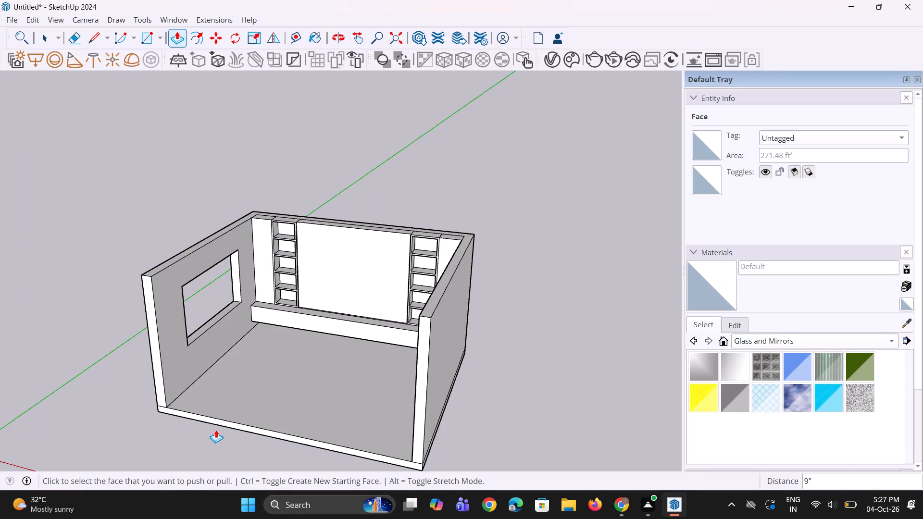
{"action": "scroll", "coordinate": [216, 430], "scroll_direction": "up", "scroll_amount": 3}
{"action": "left_click", "coordinate": [228, 422]}
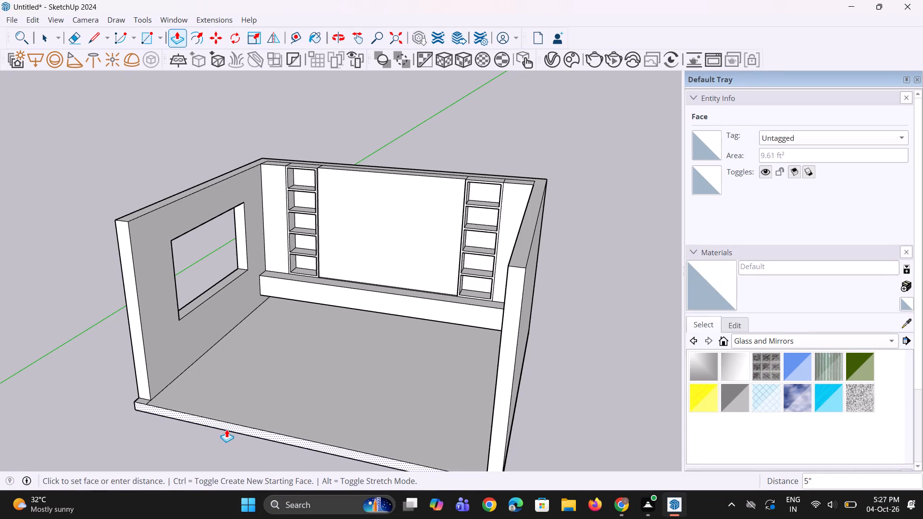
{"action": "key", "text": "Escape"}
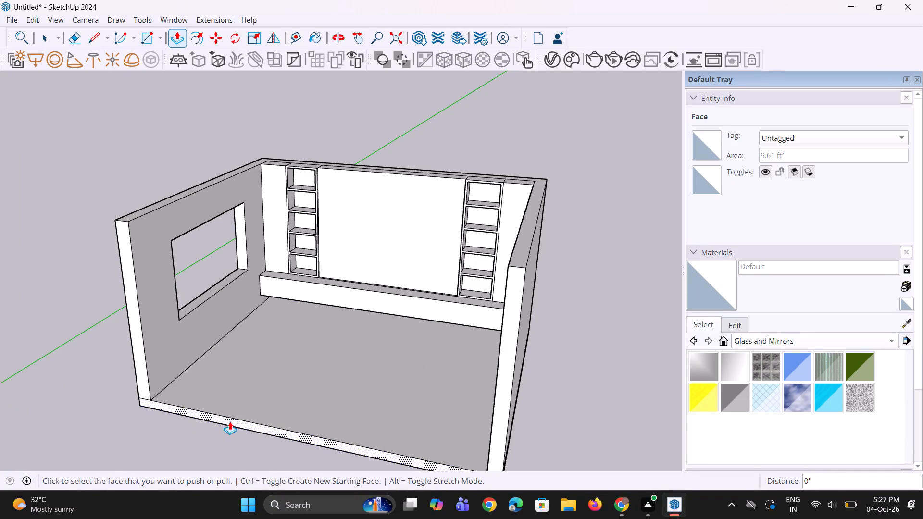
{"action": "left_click", "coordinate": [230, 421]}
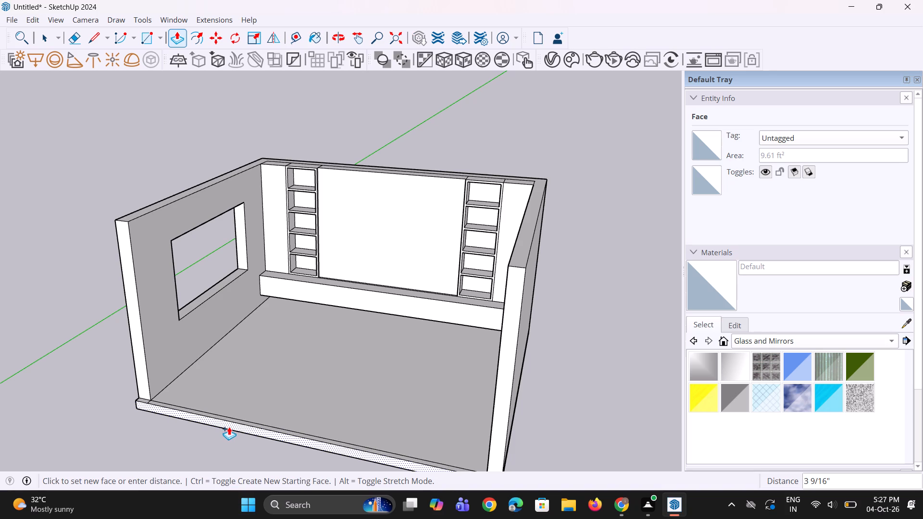
{"action": "key", "text": "9"}
{"action": "key", "text": "shift+quotedbl"}
{"action": "key", "text": "Return"}
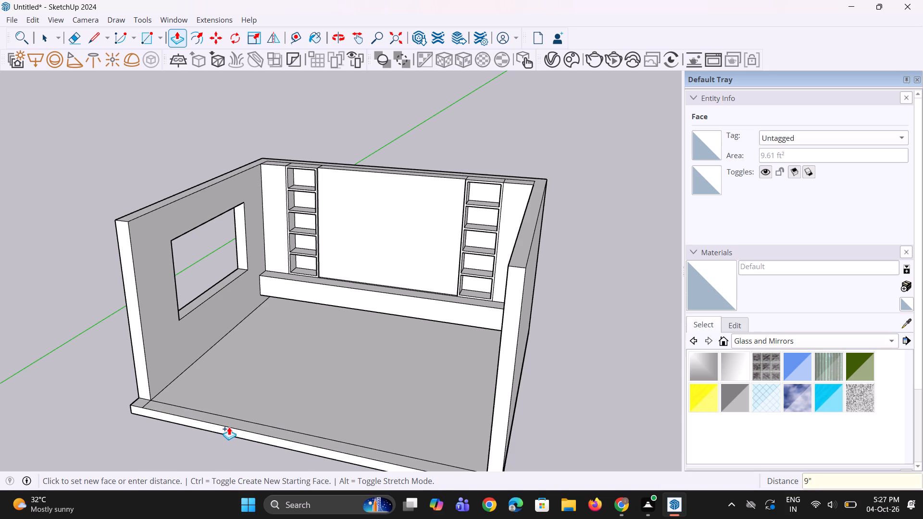
Extend the left side wall's end face 9" as a new section, flush with the front edge of the floor.
{"action": "scroll", "coordinate": [148, 416], "scroll_direction": "down", "scroll_amount": 5}
{"action": "middle_click_drag", "start_coordinate": [183, 410], "coordinate": [106, 436]}
{"action": "scroll", "coordinate": [128, 368], "scroll_direction": "up", "scroll_amount": 3}
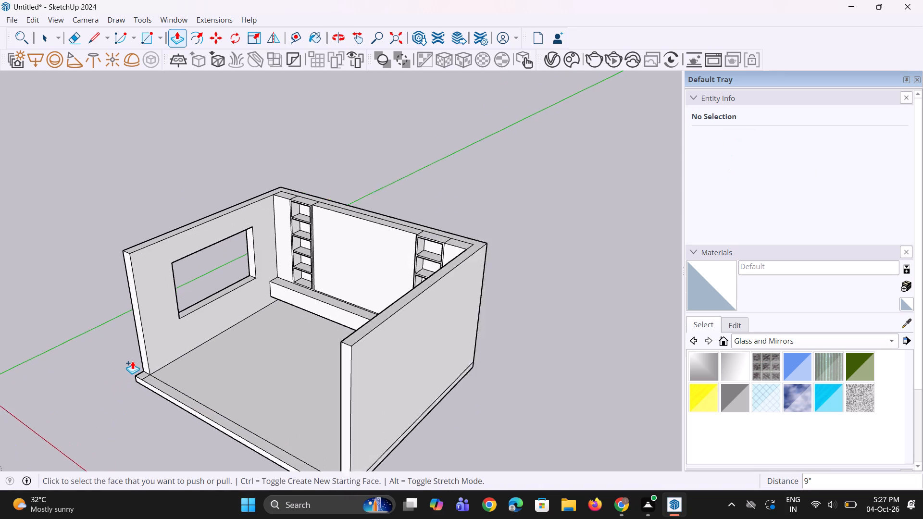
{"action": "scroll", "coordinate": [132, 361], "scroll_direction": "up", "scroll_amount": 2}
{"action": "left_click", "coordinate": [145, 358]}
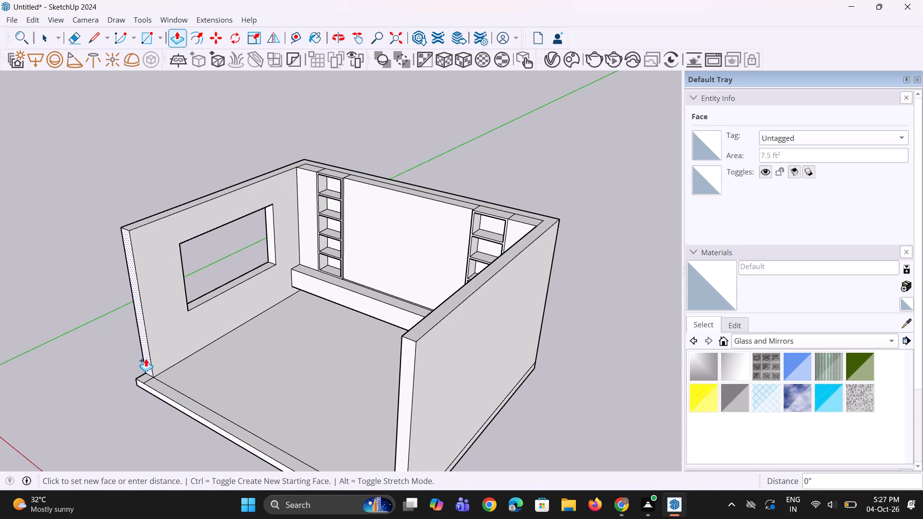
{"action": "left_click", "coordinate": [150, 390]}
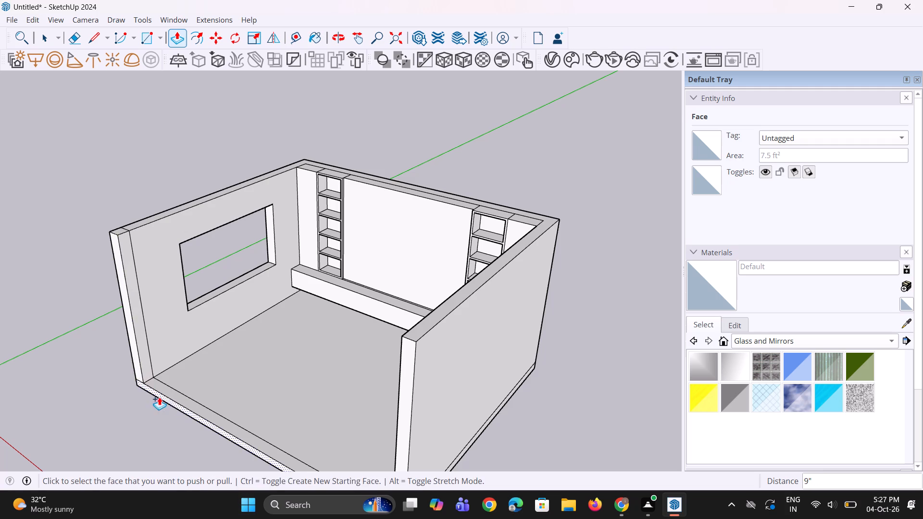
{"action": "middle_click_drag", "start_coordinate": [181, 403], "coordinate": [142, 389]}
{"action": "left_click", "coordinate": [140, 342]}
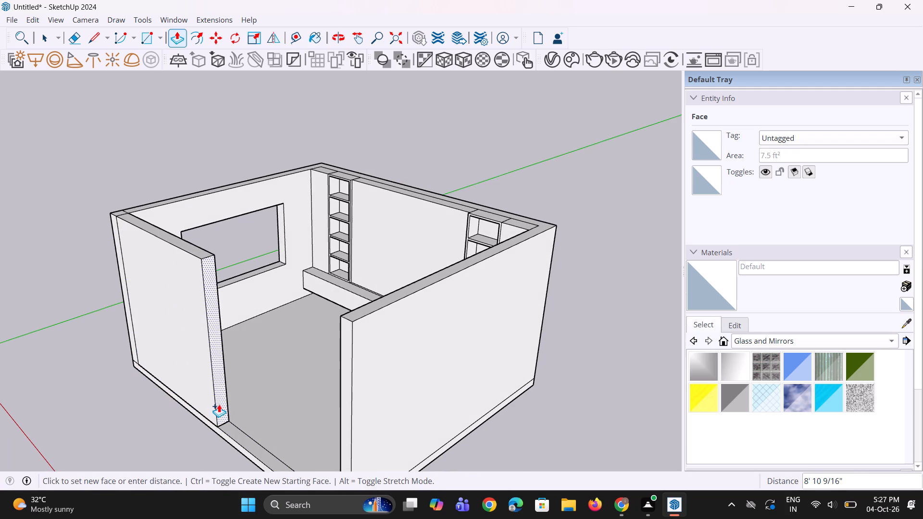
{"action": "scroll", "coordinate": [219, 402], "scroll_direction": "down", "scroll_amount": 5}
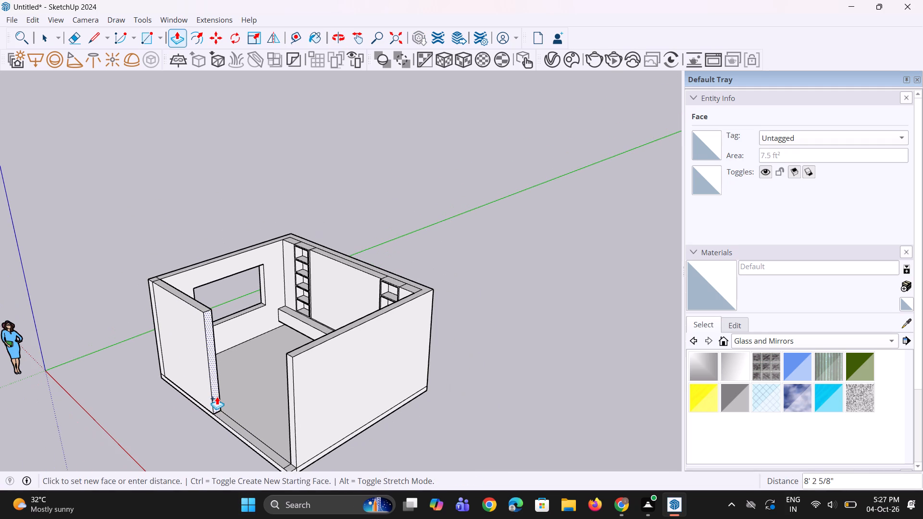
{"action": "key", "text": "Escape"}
Push the inner face of the right side wall outward 8" through its thickness to remove the wall.
{"action": "middle_click_drag", "start_coordinate": [244, 402], "coordinate": [490, 444]}
{"action": "scroll", "coordinate": [455, 411], "scroll_direction": "up", "scroll_amount": 3}
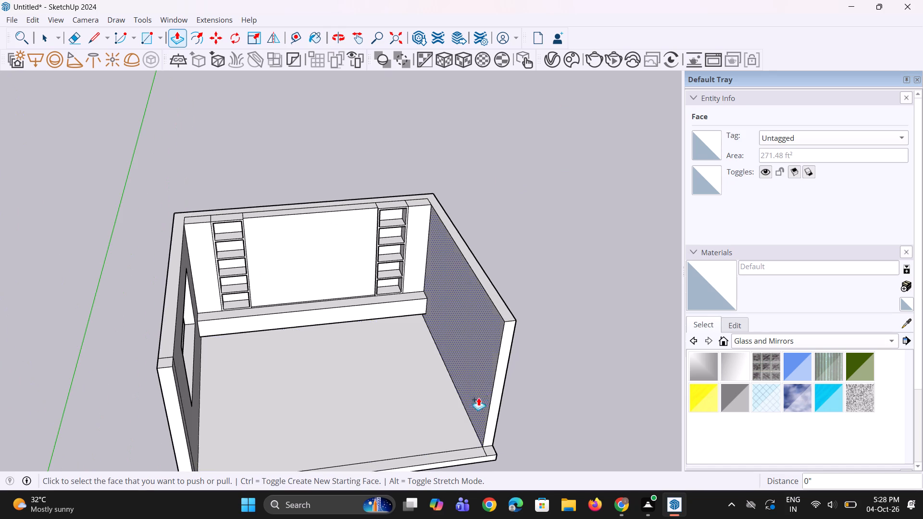
{"action": "left_click_drag", "start_coordinate": [465, 403], "coordinate": [462, 408]}
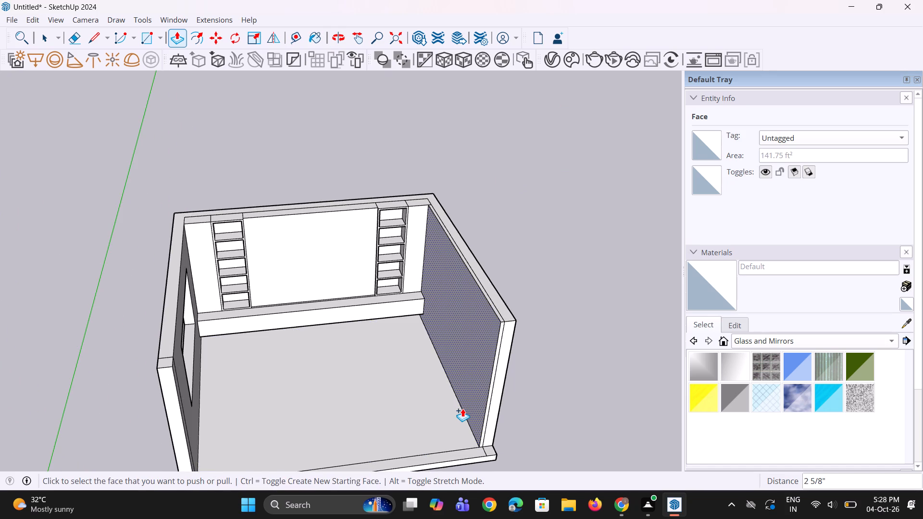
{"action": "key", "text": "ctrl+z"}
{"action": "left_click", "coordinate": [472, 390]}
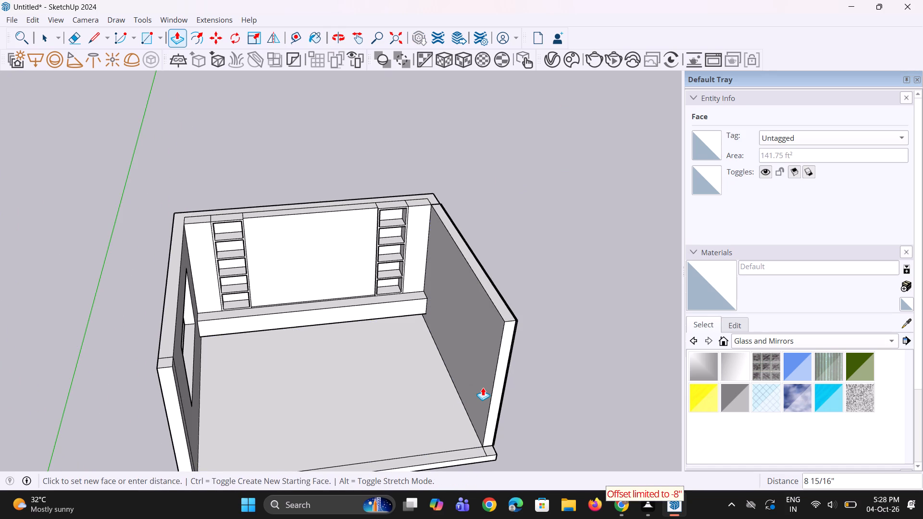
{"action": "left_click", "coordinate": [499, 408]}
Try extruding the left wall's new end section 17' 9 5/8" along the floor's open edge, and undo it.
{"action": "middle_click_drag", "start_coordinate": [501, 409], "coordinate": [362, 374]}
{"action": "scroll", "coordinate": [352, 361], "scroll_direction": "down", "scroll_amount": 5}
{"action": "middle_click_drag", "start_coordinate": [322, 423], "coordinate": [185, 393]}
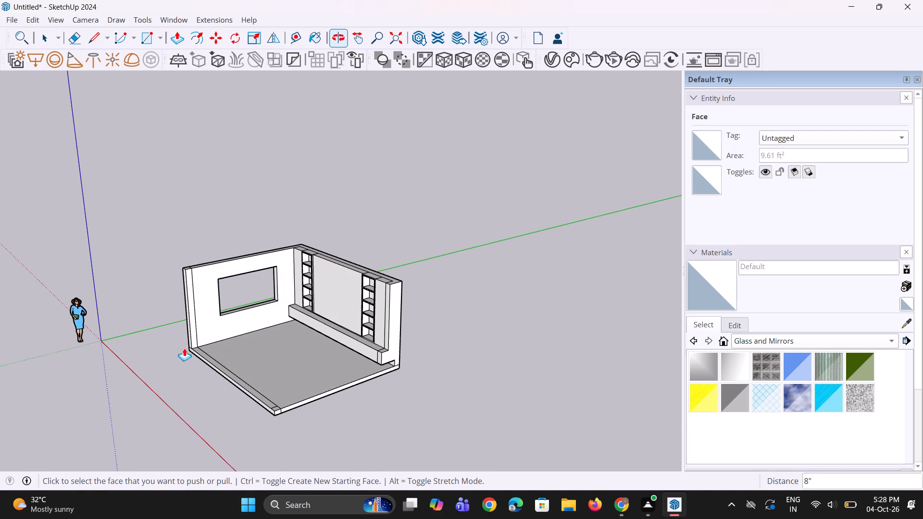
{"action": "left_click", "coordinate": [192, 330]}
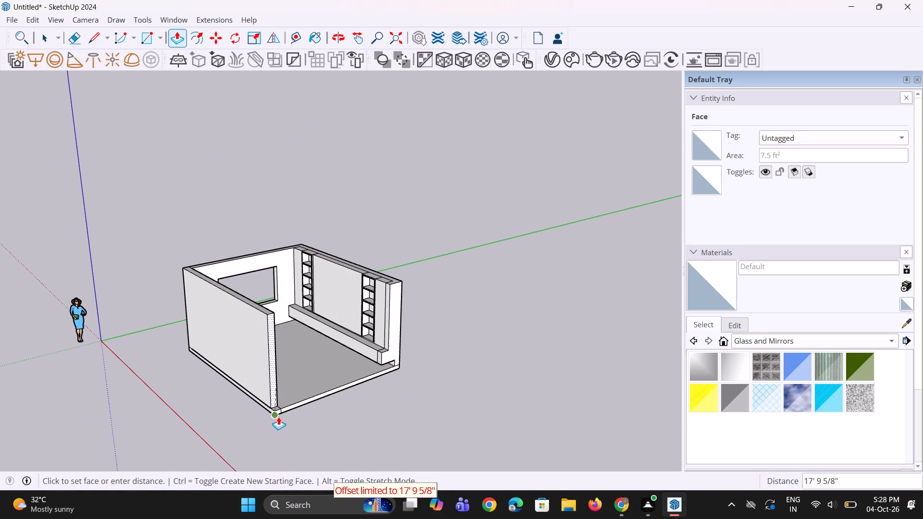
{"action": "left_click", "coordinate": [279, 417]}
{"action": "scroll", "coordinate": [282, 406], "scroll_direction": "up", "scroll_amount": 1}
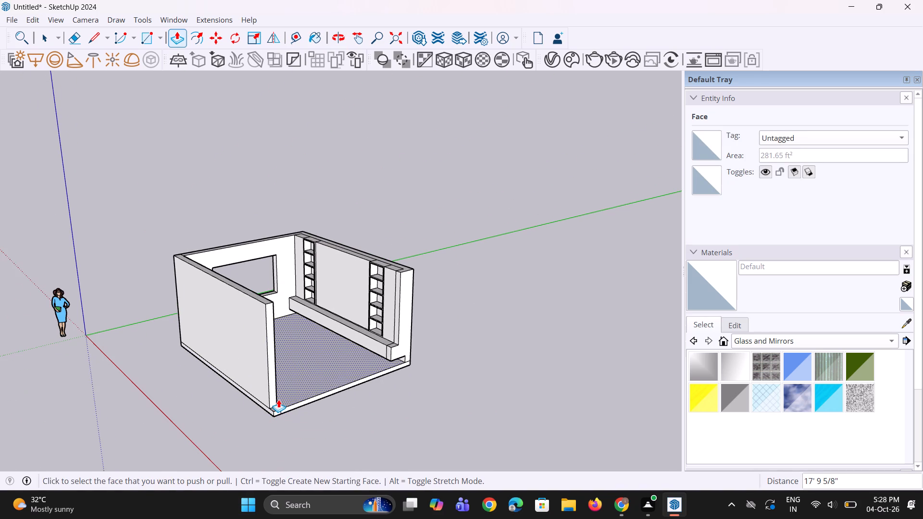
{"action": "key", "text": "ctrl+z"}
Erase the short edge crossing the narrow floor strip at its outer corner, along the room's open end.
{"action": "scroll", "coordinate": [278, 399], "scroll_direction": "up", "scroll_amount": 5, "text": "ctrl"}
{"action": "key", "text": "e"}
{"action": "scroll", "coordinate": [273, 404], "scroll_direction": "up", "scroll_amount": 2}
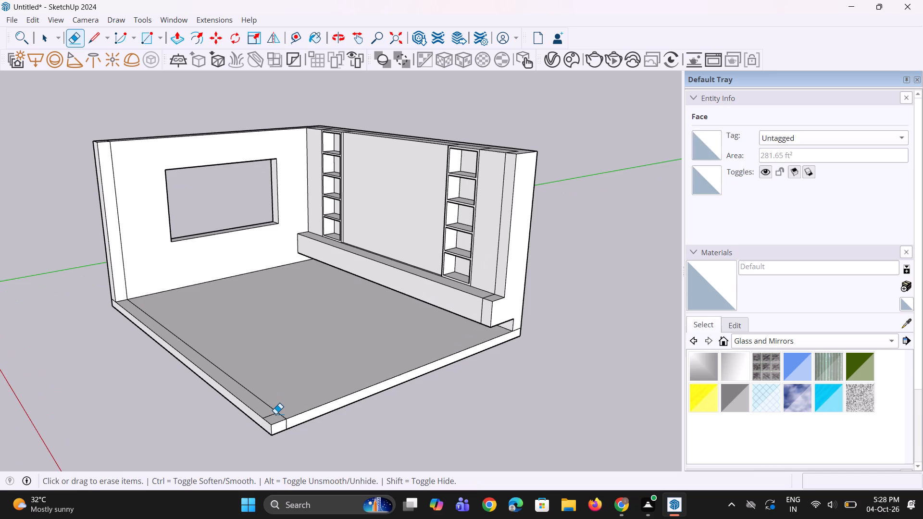
{"action": "scroll", "coordinate": [275, 414], "scroll_direction": "up", "scroll_amount": 1}
{"action": "left_click", "coordinate": [275, 414]}
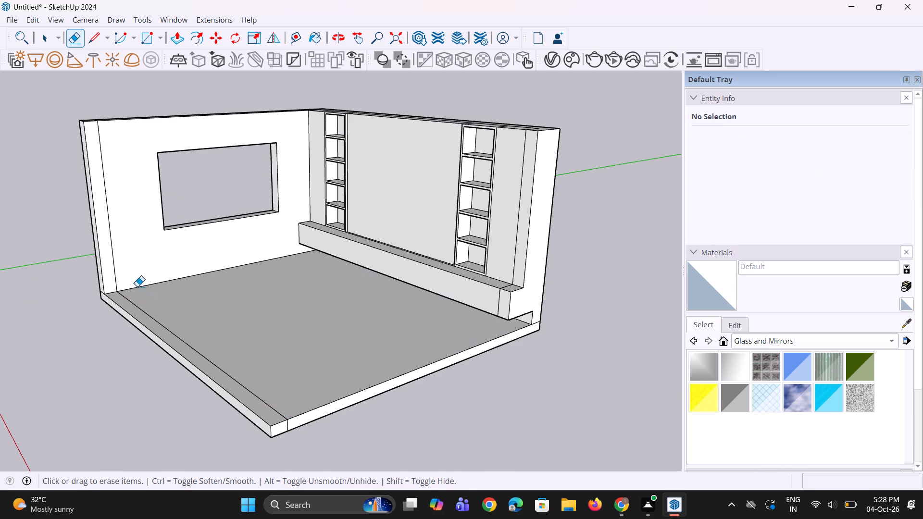
Extrude the left wall's new end section 18' 5 5/8" along the floor's open edge, up to the slab's outer corner.
{"action": "key", "text": "p"}
{"action": "left_click", "coordinate": [112, 271]}
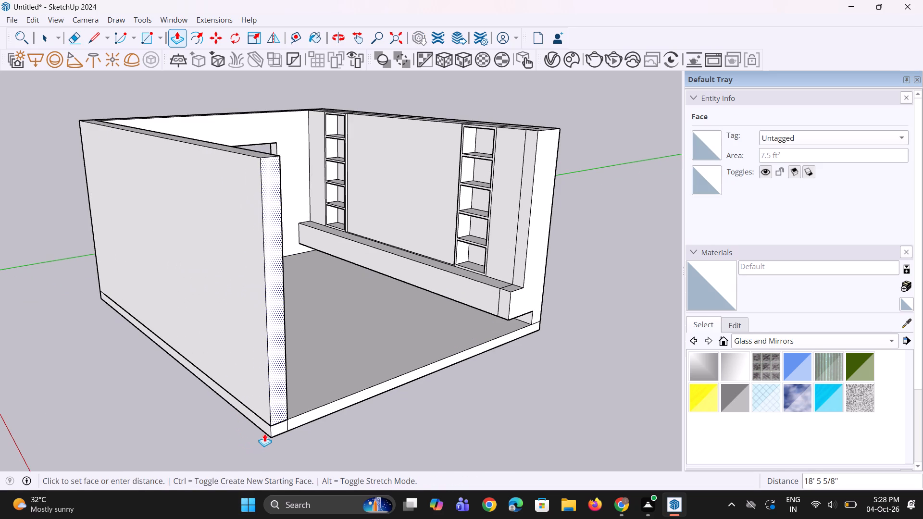
{"action": "left_click", "coordinate": [272, 429]}
{"action": "middle_click_drag", "start_coordinate": [286, 424], "coordinate": [243, 440]}
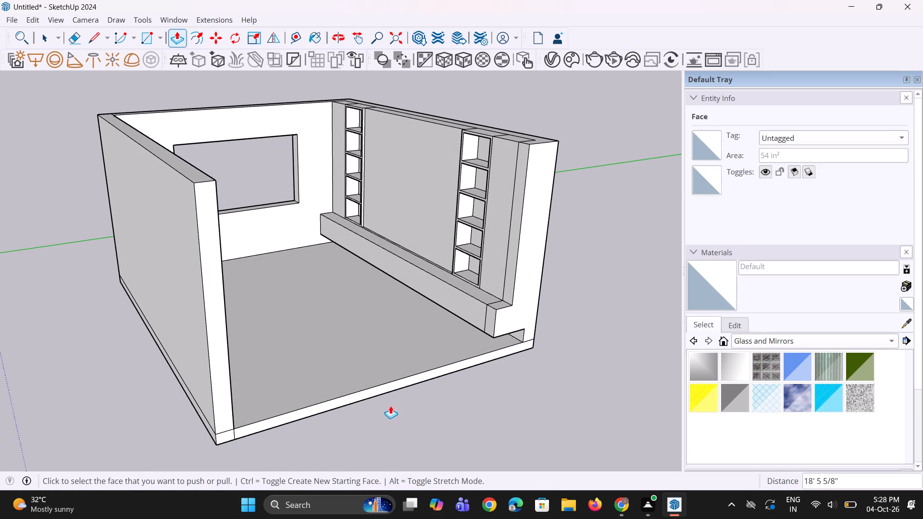
Draw a line about 1' 6" long down the ledge's end face, from its upper inner corner to its bottom edge, separating it from the wall.
{"action": "key", "text": "l"}
{"action": "scroll", "coordinate": [498, 359], "scroll_direction": "up", "scroll_amount": 2}
{"action": "scroll", "coordinate": [536, 332], "scroll_direction": "up", "scroll_amount": 3}
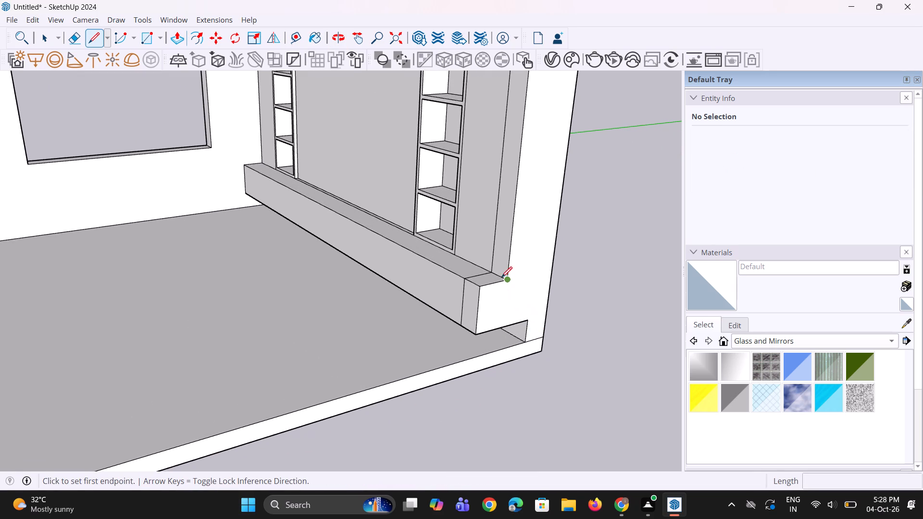
{"action": "left_click", "coordinate": [509, 284]}
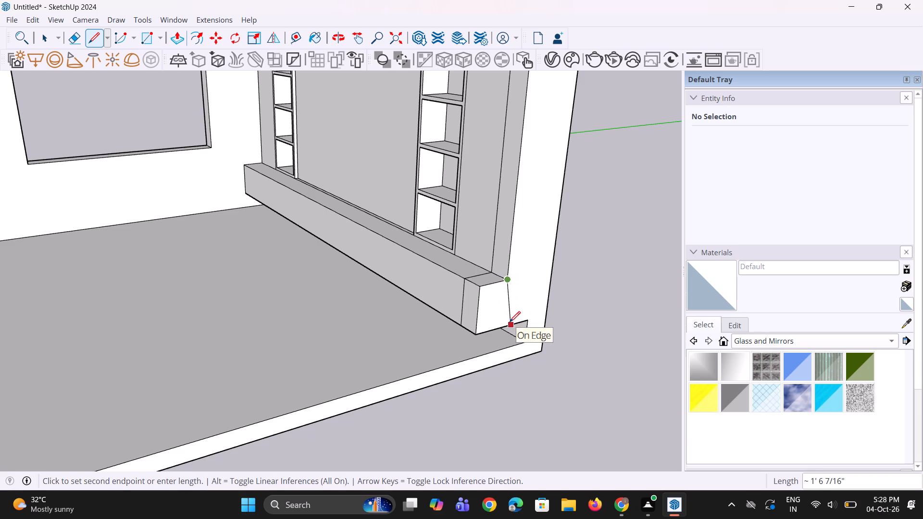
{"action": "left_click", "coordinate": [507, 325]}
{"action": "key", "text": "space"}
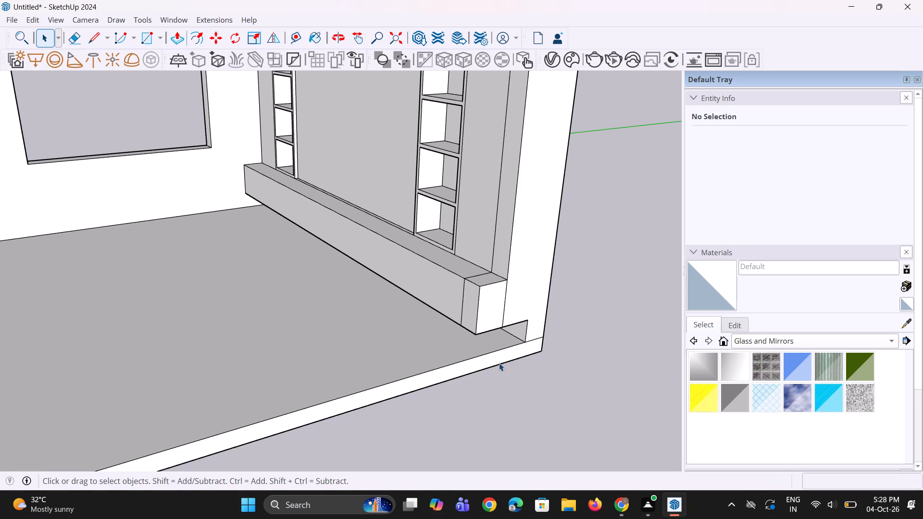
{"action": "key", "text": "space"}
Examine the room from several angles, including the new wall, the window opening and the shelved unit with its ledge.
{"action": "scroll", "coordinate": [405, 364], "scroll_direction": "down", "scroll_amount": 5}
{"action": "middle_click_drag", "start_coordinate": [403, 373], "coordinate": [299, 374]}
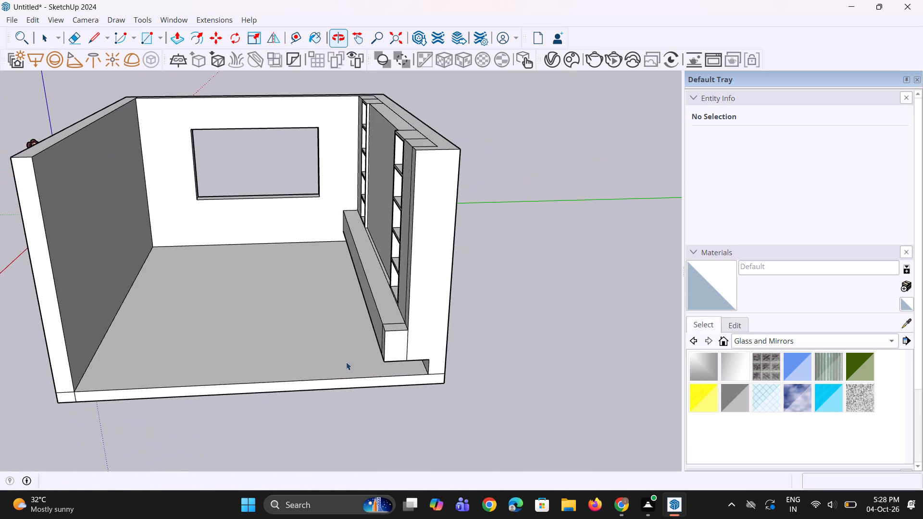
{"action": "left_click", "coordinate": [553, 343]}
{"action": "middle_click_drag", "start_coordinate": [356, 425], "coordinate": [478, 431]}
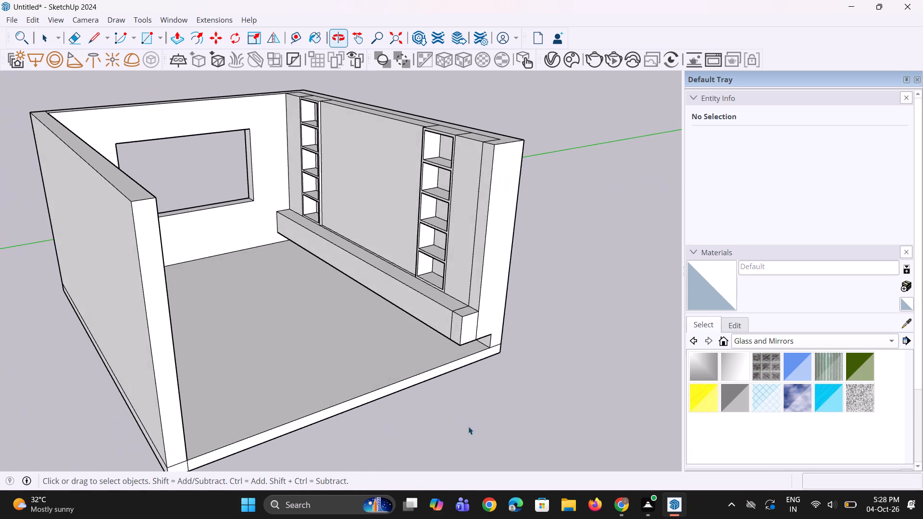
{"action": "scroll", "coordinate": [193, 355], "scroll_direction": "down", "scroll_amount": 5}
{"action": "middle_click_drag", "start_coordinate": [194, 356], "coordinate": [101, 391]}
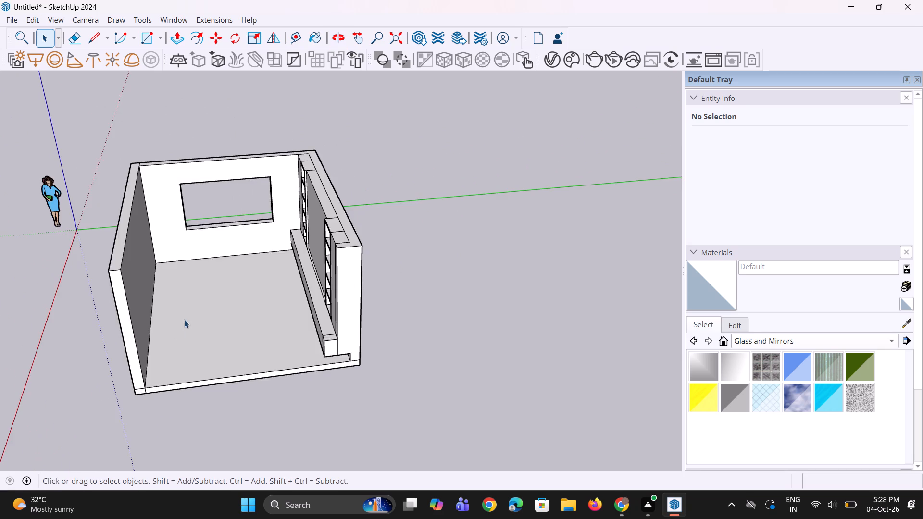
{"action": "scroll", "coordinate": [184, 319], "scroll_direction": "up", "scroll_amount": 5}
{"action": "scroll", "coordinate": [222, 245], "scroll_direction": "down", "scroll_amount": 2}
{"action": "middle_click_drag", "start_coordinate": [252, 247], "coordinate": [260, 198]}
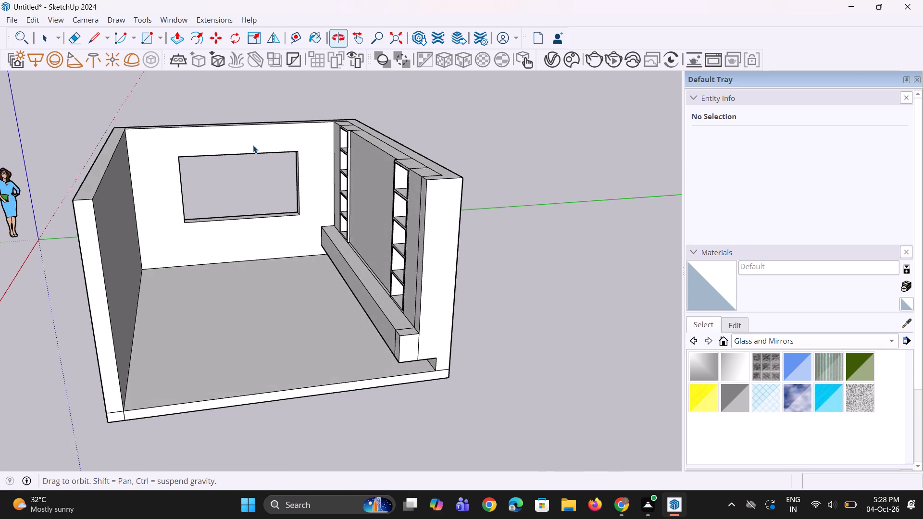
{"action": "scroll", "coordinate": [251, 103], "scroll_direction": "up", "scroll_amount": 3}
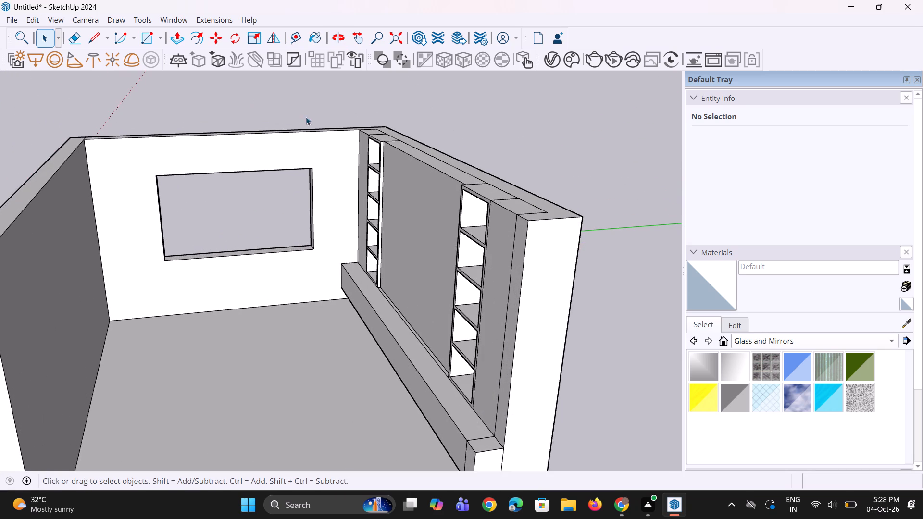
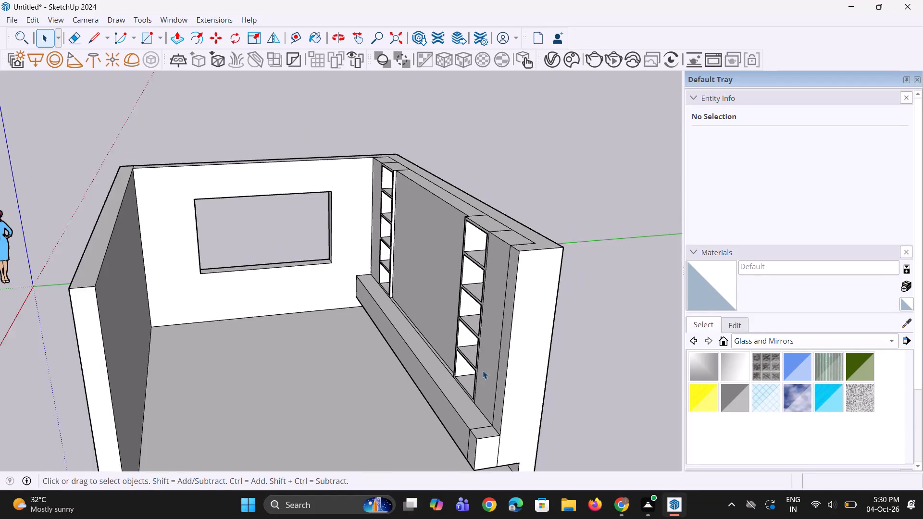
Erase the two short edges crossing the ledge's outer end and the vertical seam on the wall face above it.
{"action": "scroll", "coordinate": [436, 384], "scroll_direction": "down", "scroll_amount": 7}
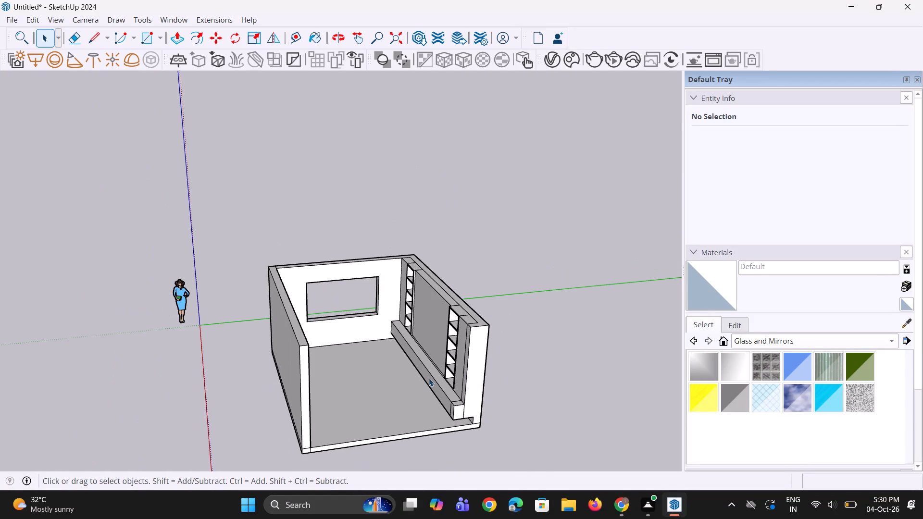
{"action": "middle_click_drag", "start_coordinate": [421, 392], "coordinate": [425, 379]}
{"action": "scroll", "coordinate": [465, 434], "scroll_direction": "up", "scroll_amount": 5}
{"action": "middle_click_drag", "start_coordinate": [462, 412], "coordinate": [512, 401]}
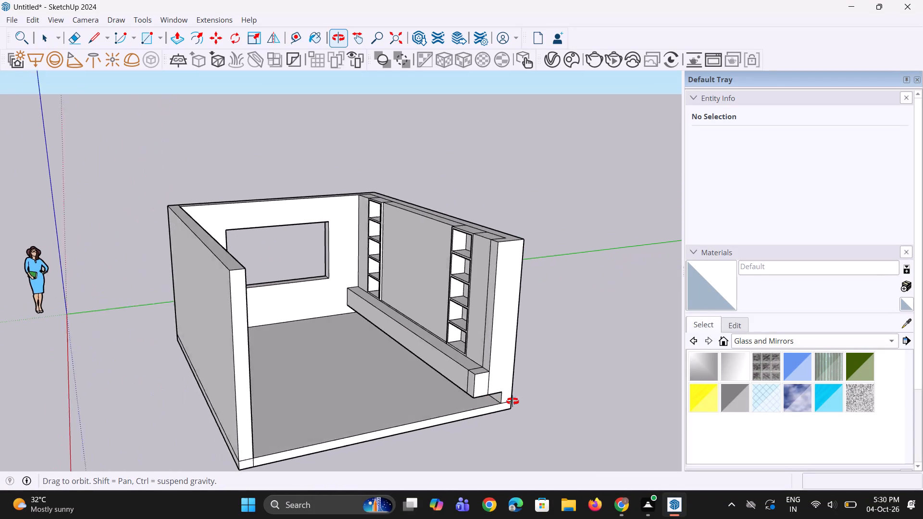
{"action": "middle_click_drag", "start_coordinate": [512, 401], "coordinate": [513, 401]}
{"action": "scroll", "coordinate": [467, 366], "scroll_direction": "up", "scroll_amount": 9}
{"action": "key", "text": "e"}
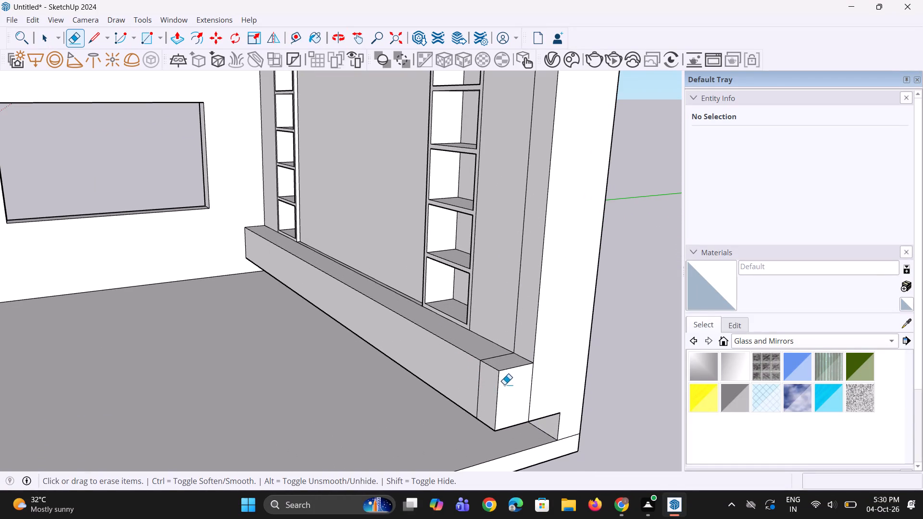
{"action": "left_click", "coordinate": [479, 378]}
{"action": "left_click", "coordinate": [492, 358]}
{"action": "left_click", "coordinate": [515, 333]}
Examine the room from several angles, including the window wall, the shelved unit and the cleaned-up ledge.
{"action": "scroll", "coordinate": [509, 336], "scroll_direction": "down", "scroll_amount": 8}
{"action": "middle_click_drag", "start_coordinate": [512, 342], "coordinate": [547, 367]}
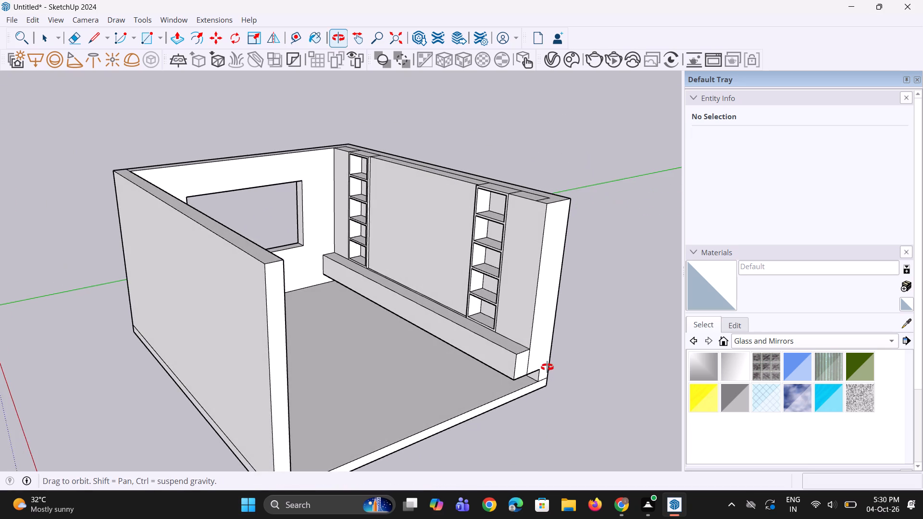
{"action": "middle_click_drag", "start_coordinate": [547, 367], "coordinate": [546, 364]}
{"action": "scroll", "coordinate": [538, 330], "scroll_direction": "up", "scroll_amount": 5}
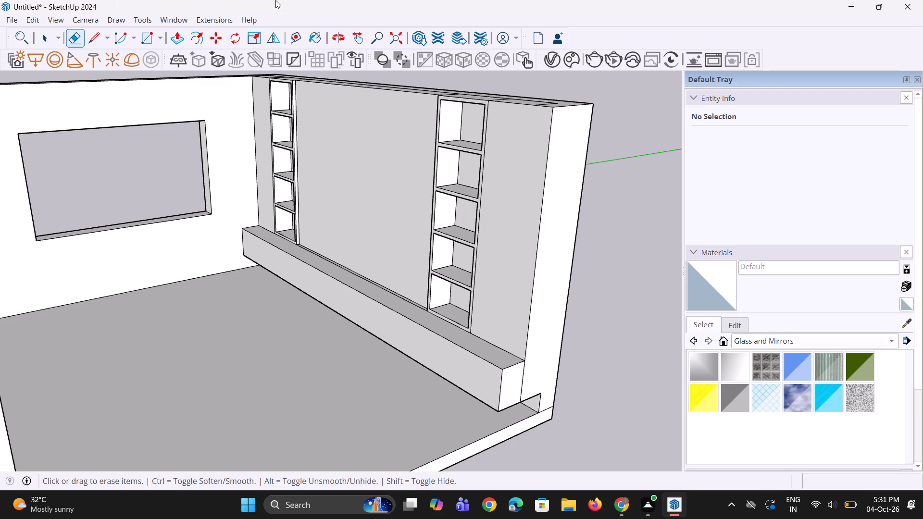
{"action": "scroll", "coordinate": [311, 0], "scroll_direction": "up", "scroll_amount": 1}
{"action": "scroll", "coordinate": [349, 165], "scroll_direction": "down", "scroll_amount": 5}
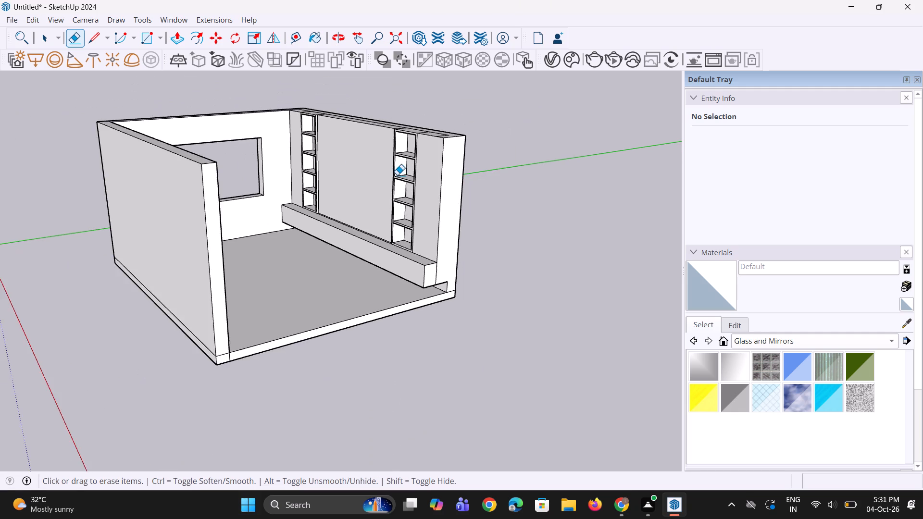
{"action": "scroll", "coordinate": [397, 175], "scroll_direction": "down", "scroll_amount": 1}
{"action": "middle_click_drag", "start_coordinate": [516, 197], "coordinate": [462, 195]}
{"action": "scroll", "coordinate": [452, 162], "scroll_direction": "up", "scroll_amount": 1}
{"action": "scroll", "coordinate": [362, 244], "scroll_direction": "down", "scroll_amount": 1}
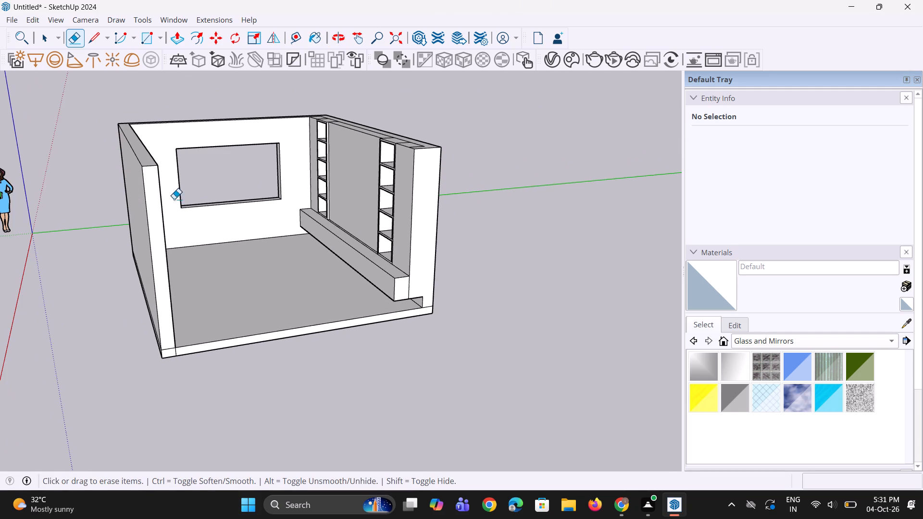
{"action": "middle_click_drag", "start_coordinate": [100, 164], "coordinate": [109, 233]}
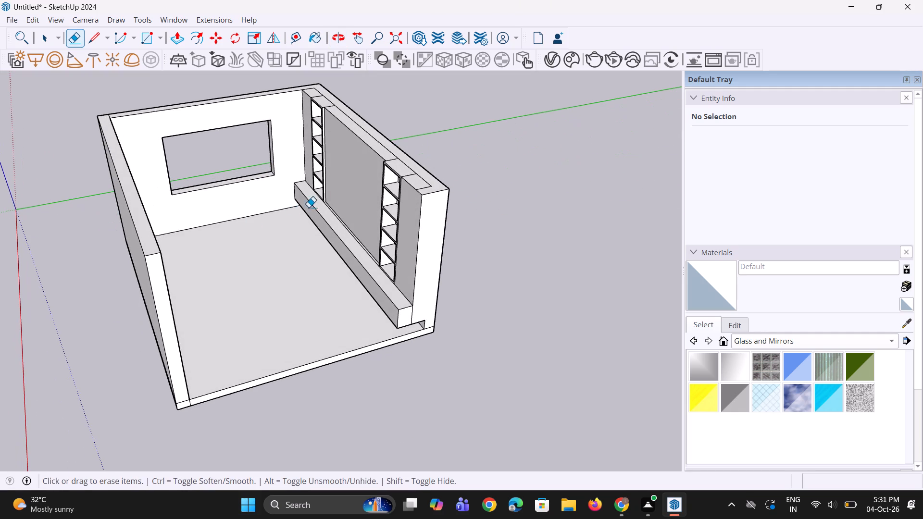
{"action": "scroll", "coordinate": [324, 202], "scroll_direction": "down", "scroll_amount": 4}
{"action": "middle_click_drag", "start_coordinate": [345, 195], "coordinate": [370, 132]}
{"action": "scroll", "coordinate": [327, 135], "scroll_direction": "up", "scroll_amount": 5}
{"action": "key", "text": "space"}
{"action": "key", "text": "space"}
{"action": "scroll", "coordinate": [303, 248], "scroll_direction": "up", "scroll_amount": 1}
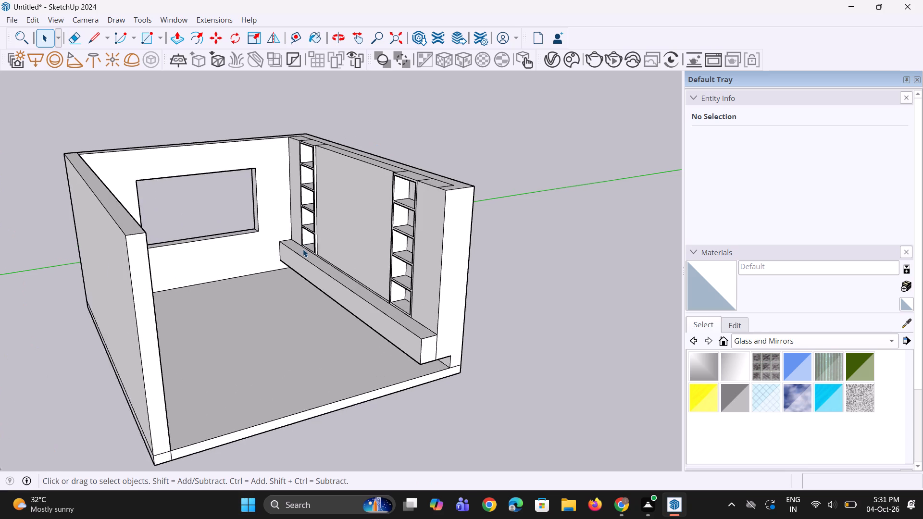
{"action": "scroll", "coordinate": [303, 249], "scroll_direction": "up", "scroll_amount": 2}
{"action": "middle_click_drag", "start_coordinate": [272, 248], "coordinate": [411, 330]}
{"action": "scroll", "coordinate": [286, 248], "scroll_direction": "up", "scroll_amount": 1}
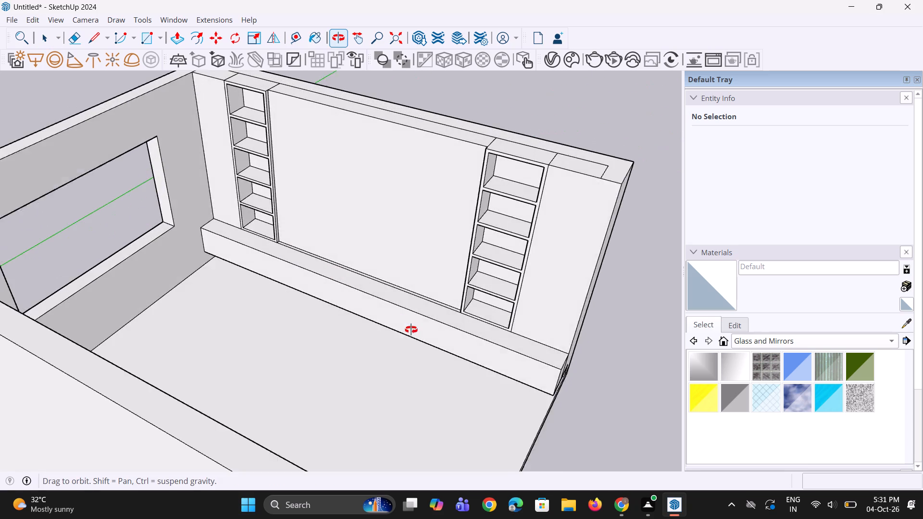
{"action": "middle_click_drag", "start_coordinate": [411, 330], "coordinate": [422, 326]}
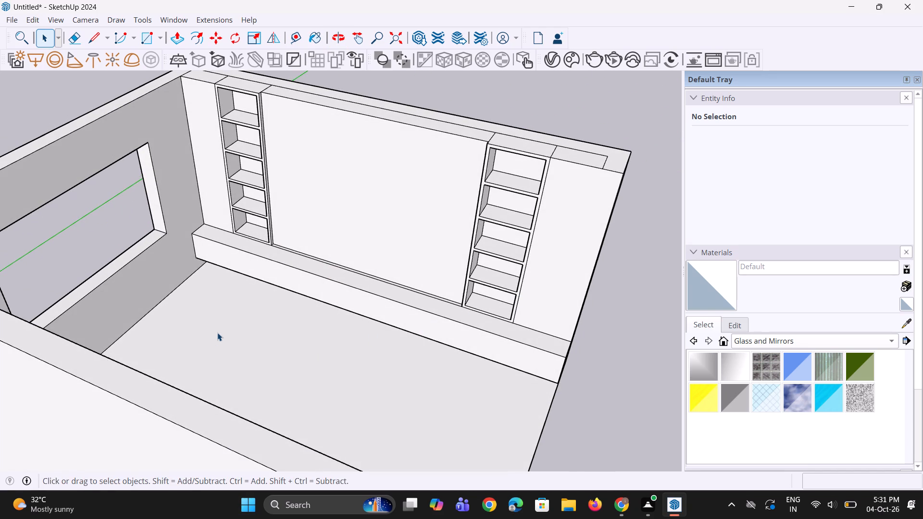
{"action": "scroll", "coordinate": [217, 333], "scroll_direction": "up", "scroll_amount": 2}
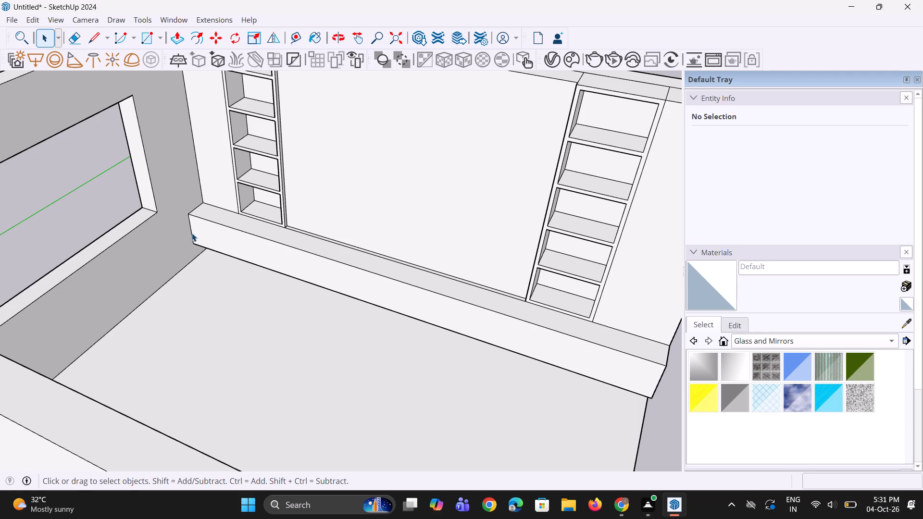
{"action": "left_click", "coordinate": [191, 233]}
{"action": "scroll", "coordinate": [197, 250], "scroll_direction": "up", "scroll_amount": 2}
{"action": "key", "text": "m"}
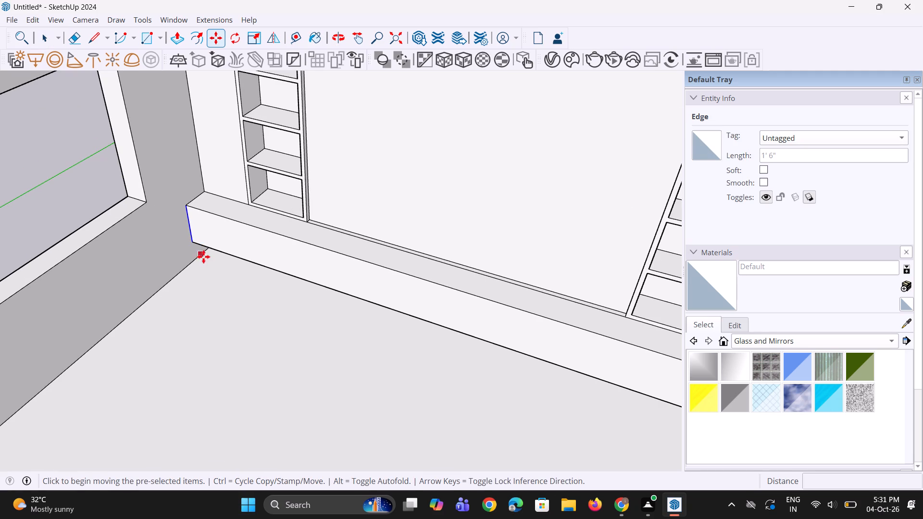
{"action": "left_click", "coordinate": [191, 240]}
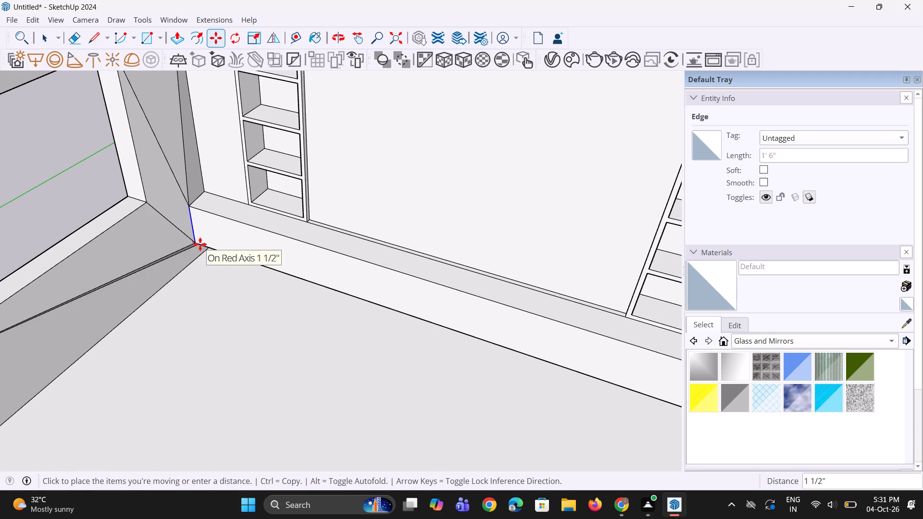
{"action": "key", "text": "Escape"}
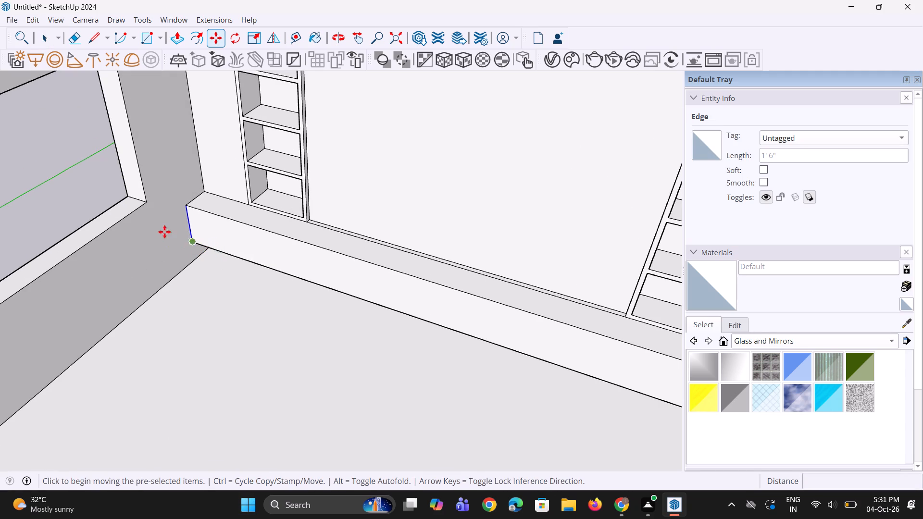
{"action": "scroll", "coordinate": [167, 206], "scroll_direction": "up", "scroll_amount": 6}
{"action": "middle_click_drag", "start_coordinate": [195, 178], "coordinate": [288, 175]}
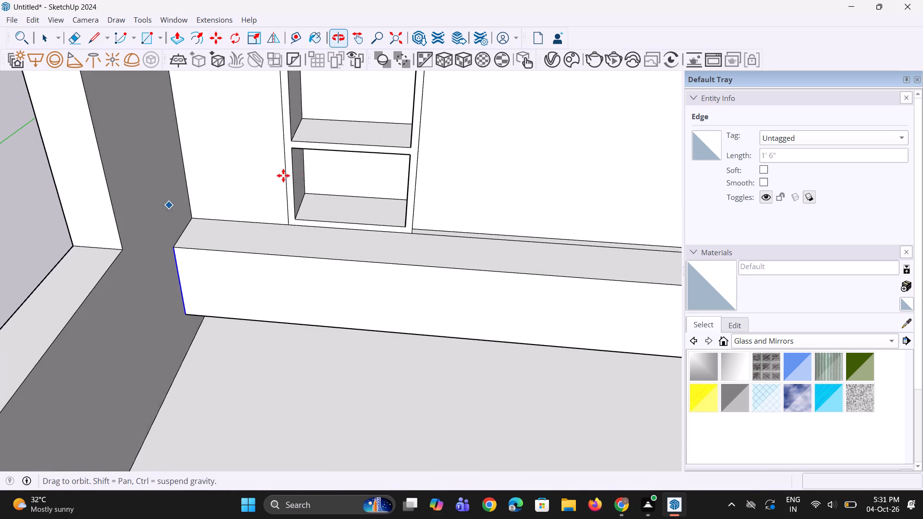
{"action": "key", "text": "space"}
Push the ledge's front face back 1', flush with the shelved wall face above it.
{"action": "key", "text": "p"}
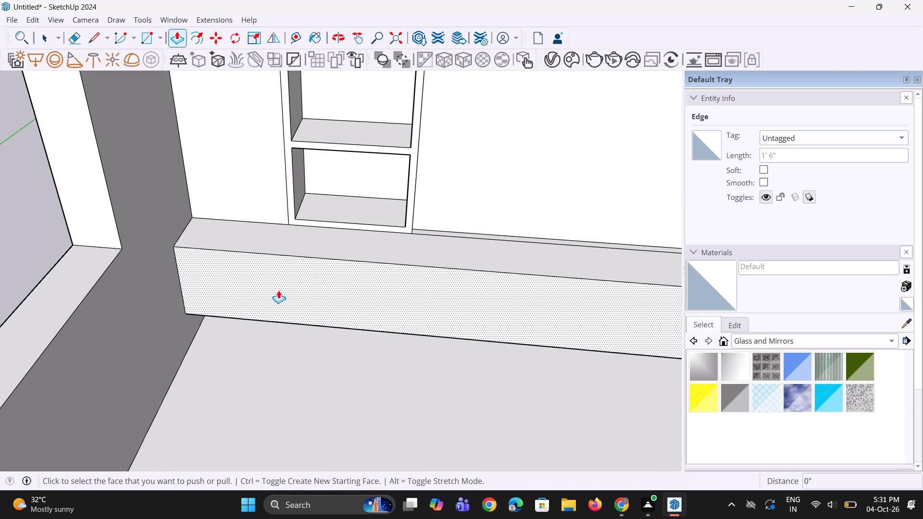
{"action": "left_click", "coordinate": [278, 290]}
{"action": "left_click", "coordinate": [235, 222]}
{"action": "middle_click_drag", "start_coordinate": [254, 275], "coordinate": [243, 258]}
{"action": "scroll", "coordinate": [264, 291], "scroll_direction": "down", "scroll_amount": 1}
{"action": "middle_click_drag", "start_coordinate": [264, 291], "coordinate": [240, 224]}
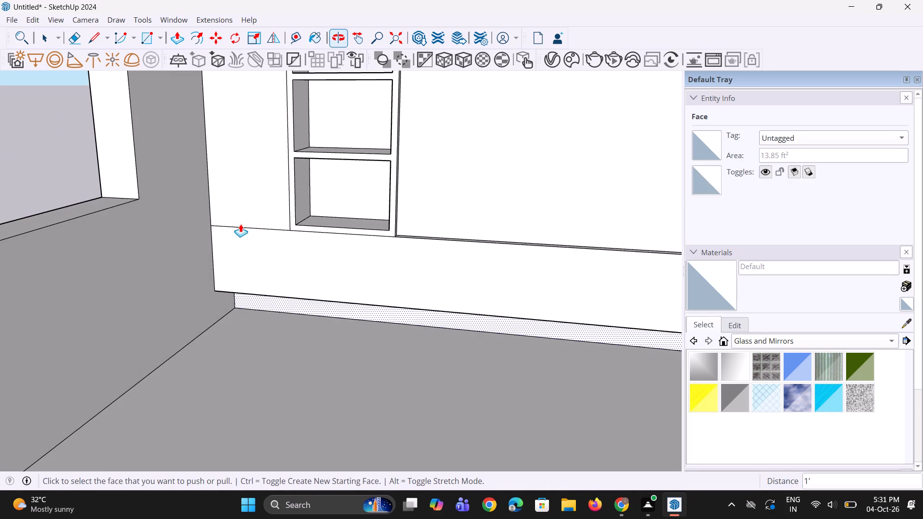
{"action": "scroll", "coordinate": [268, 281], "scroll_direction": "down", "scroll_amount": 4}
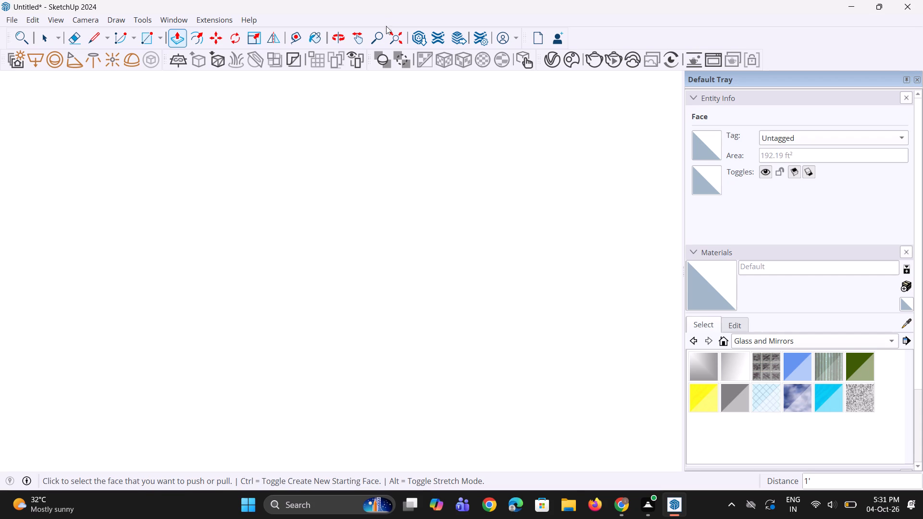
Push the long face below the shelved unit back 1 7/8" and a further 10 1/8", flush with the base strip along the floor.
{"action": "left_click", "coordinate": [388, 35]}
{"action": "middle_click_drag", "start_coordinate": [405, 326], "coordinate": [164, 375]}
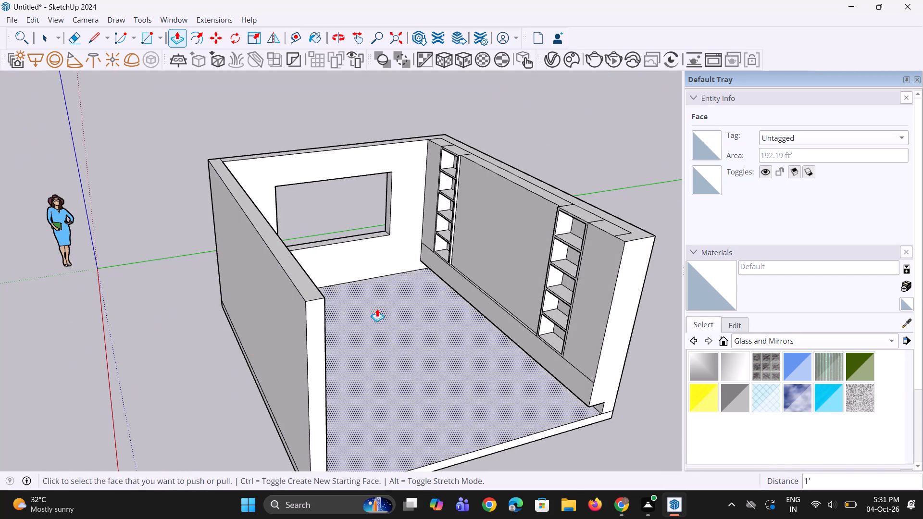
{"action": "scroll", "coordinate": [378, 308], "scroll_direction": "up", "scroll_amount": 2}
{"action": "middle_click_drag", "start_coordinate": [506, 321], "coordinate": [460, 304]}
{"action": "scroll", "coordinate": [458, 301], "scroll_direction": "down", "scroll_amount": 3}
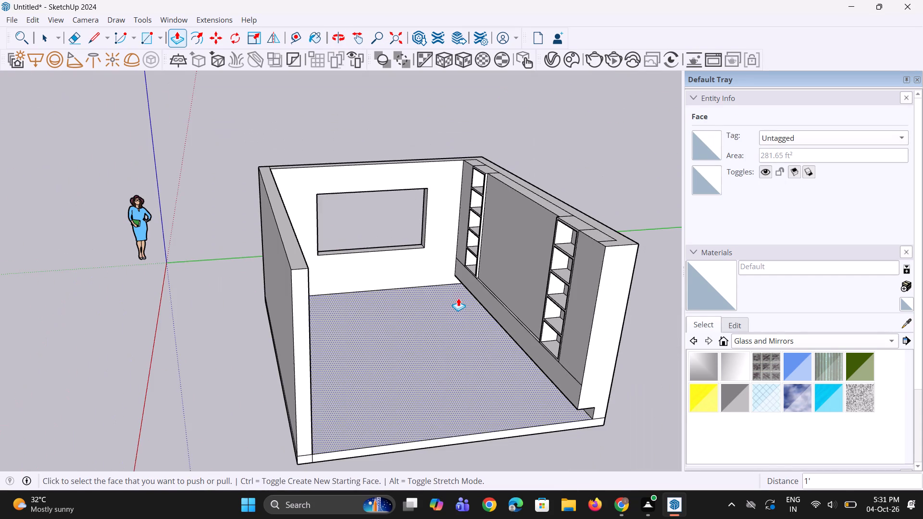
{"action": "middle_click_drag", "start_coordinate": [458, 298], "coordinate": [468, 294]}
{"action": "scroll", "coordinate": [466, 290], "scroll_direction": "up", "scroll_amount": 4}
{"action": "scroll", "coordinate": [423, 277], "scroll_direction": "down", "scroll_amount": 3}
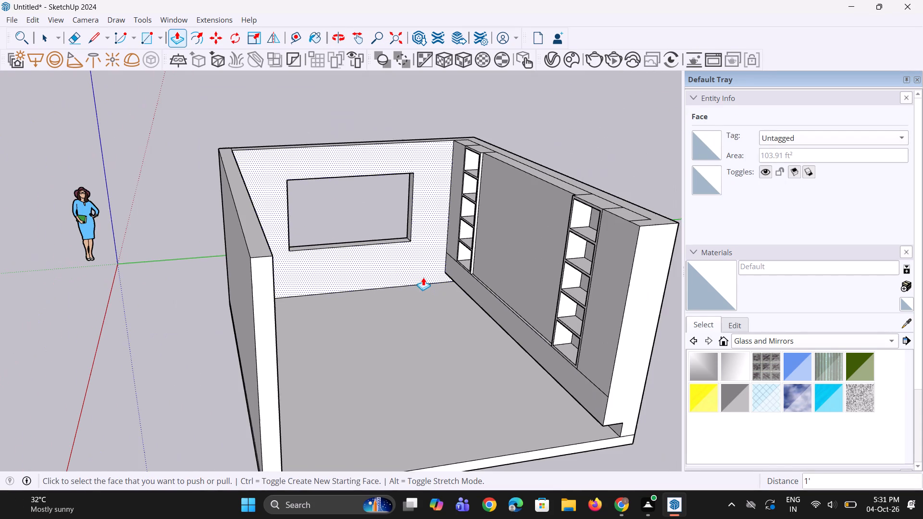
{"action": "left_click", "coordinate": [574, 388]}
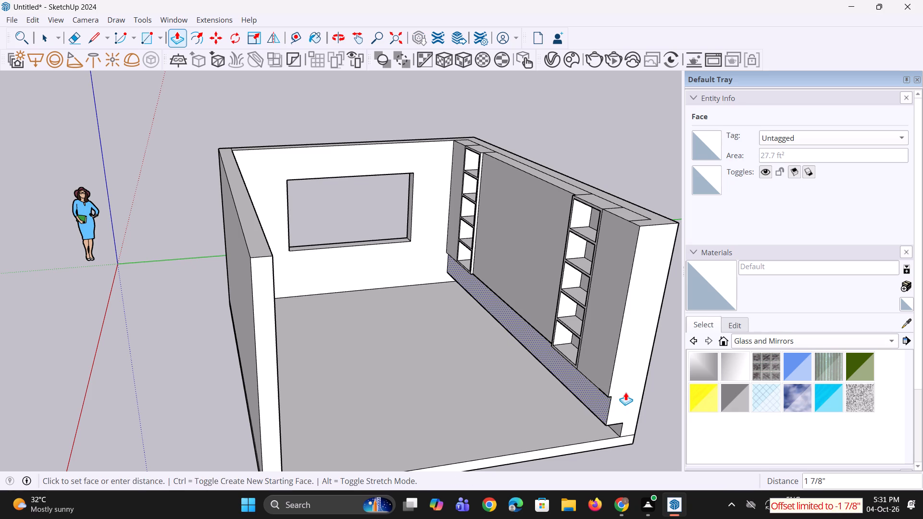
{"action": "left_click", "coordinate": [622, 432]}
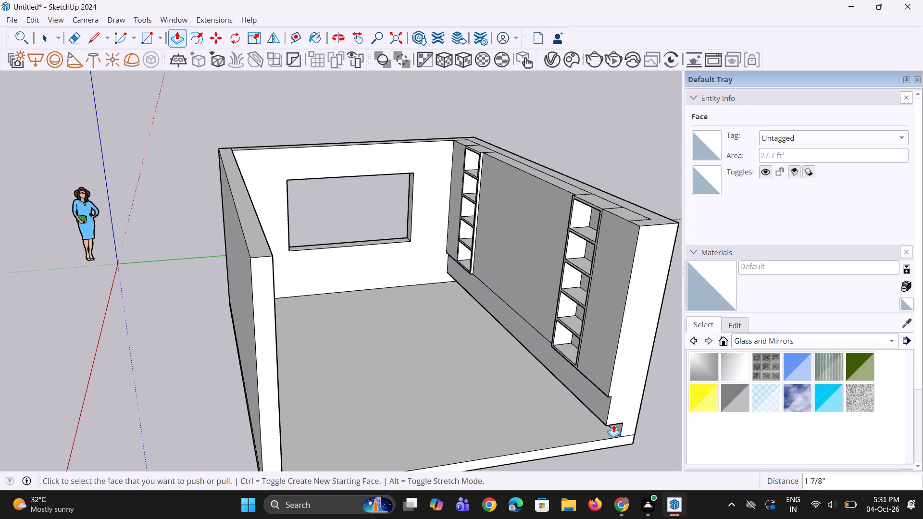
{"action": "left_click", "coordinate": [599, 407]}
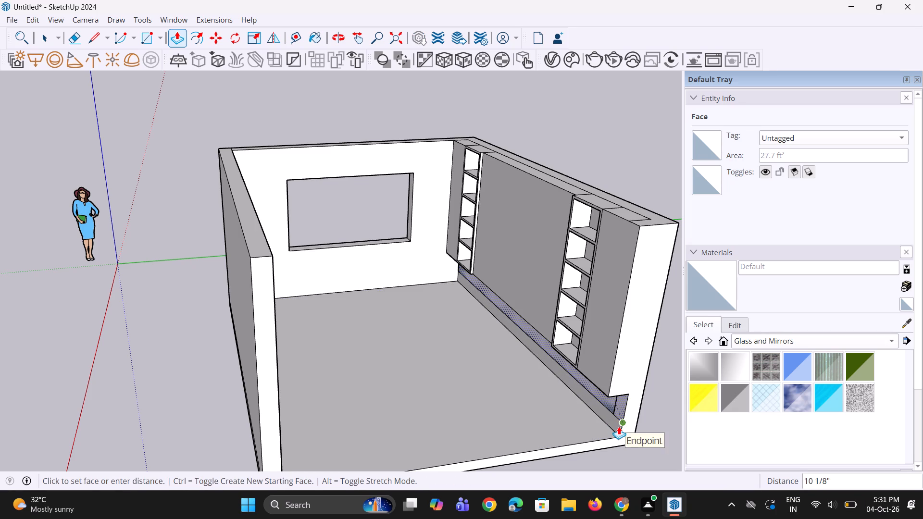
{"action": "scroll", "coordinate": [619, 428], "scroll_direction": "up", "scroll_amount": 7}
{"action": "left_click", "coordinate": [624, 431]}
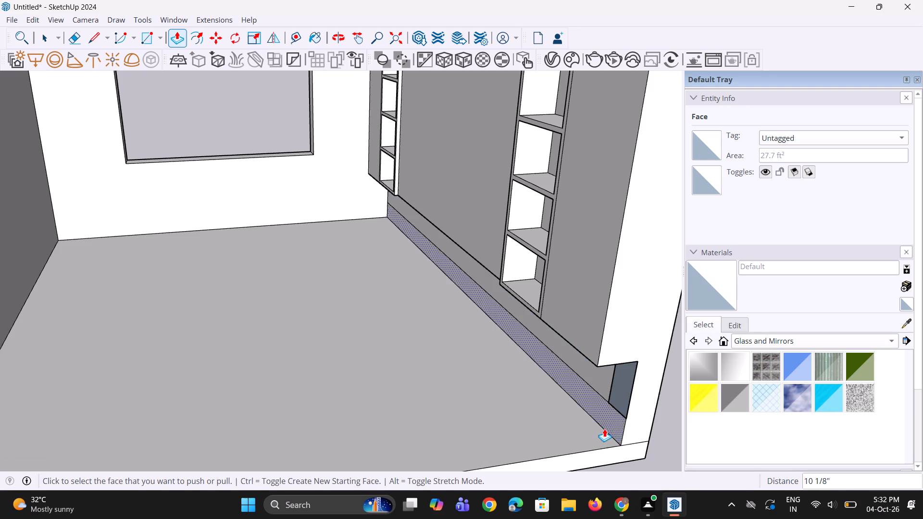
Draw a 1' 6" by 8" rectangle closing the gap at the outer end of the recessed face under the shelved unit.
{"action": "middle_click_drag", "start_coordinate": [603, 427], "coordinate": [652, 412]}
{"action": "scroll", "coordinate": [482, 385], "scroll_direction": "down", "scroll_amount": 5}
{"action": "middle_click_drag", "start_coordinate": [511, 369], "coordinate": [528, 349]}
{"action": "scroll", "coordinate": [637, 328], "scroll_direction": "up", "scroll_amount": 6}
{"action": "key", "text": "r"}
{"action": "middle_click_drag", "start_coordinate": [578, 357], "coordinate": [581, 325]}
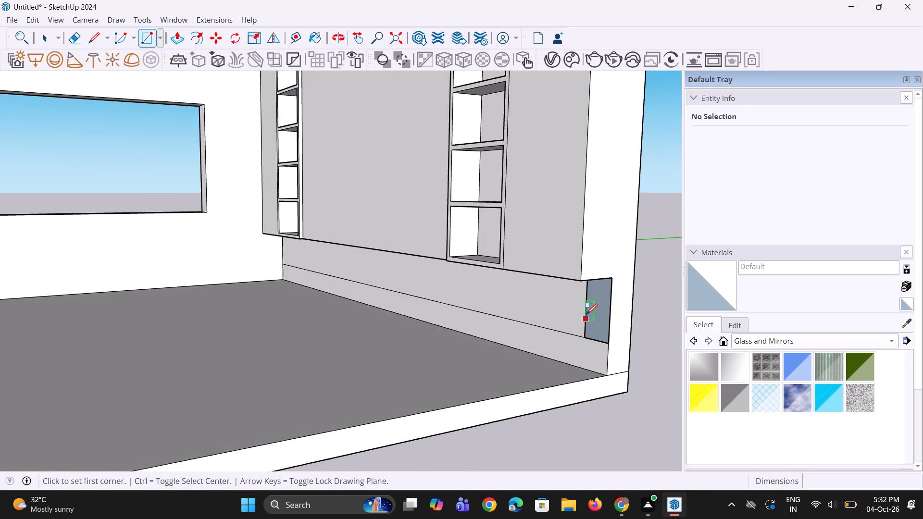
{"action": "scroll", "coordinate": [589, 312], "scroll_direction": "up", "scroll_amount": 6}
{"action": "middle_click_drag", "start_coordinate": [577, 309], "coordinate": [574, 244]}
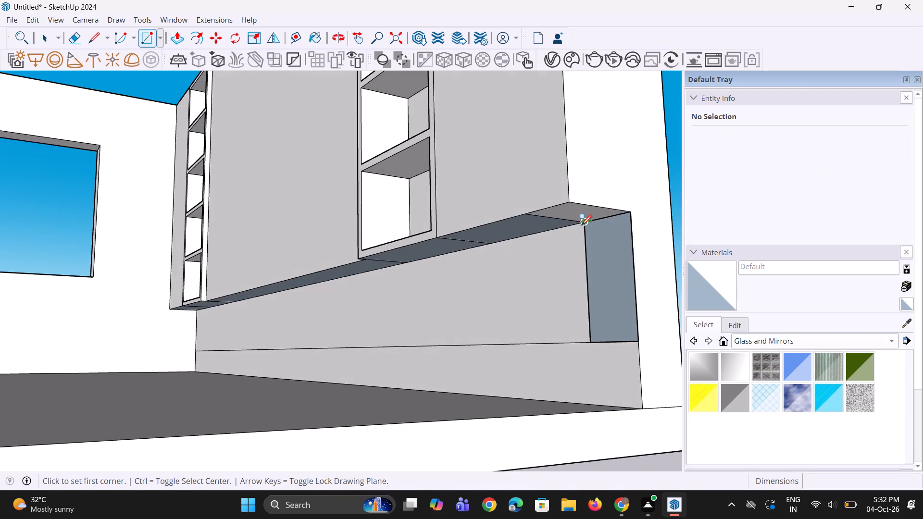
{"action": "left_click", "coordinate": [581, 225]}
{"action": "left_click_drag", "start_coordinate": [632, 210], "coordinate": [632, 220]}
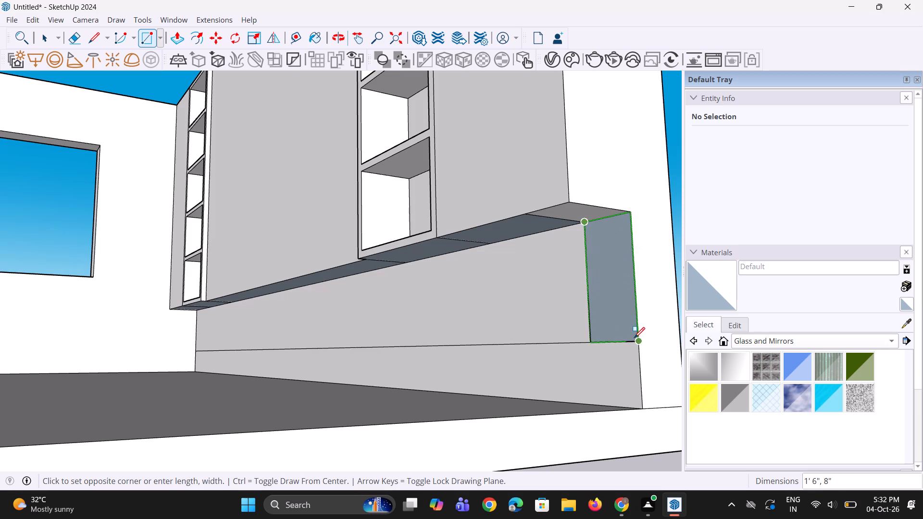
{"action": "left_click", "coordinate": [634, 338]}
Erase the vertical edge between the new rectangle and the long recessed face.
{"action": "middle_click_drag", "start_coordinate": [524, 344], "coordinate": [535, 396]}
{"action": "scroll", "coordinate": [579, 318], "scroll_direction": "up", "scroll_amount": 2}
{"action": "key", "text": "e"}
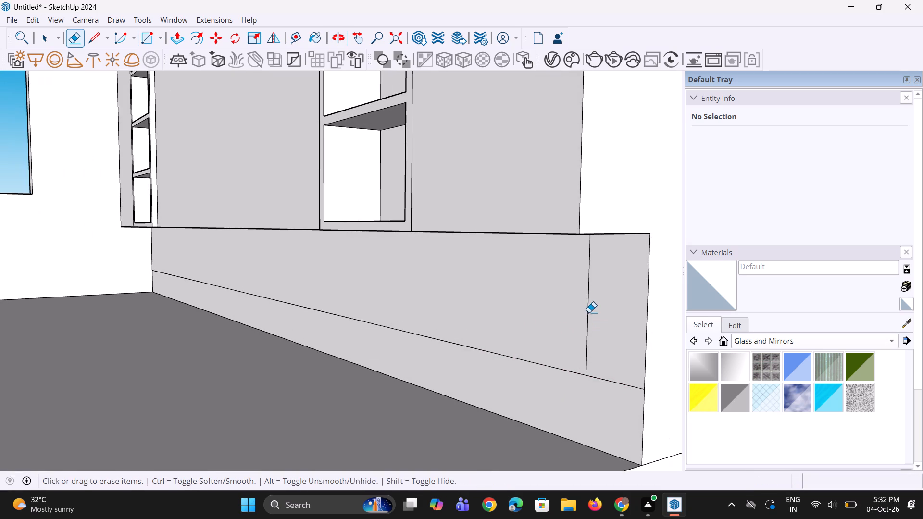
{"action": "left_click", "coordinate": [588, 298]}
Examine the recessed base under the shelved unit, especially where it meets the window wall.
{"action": "scroll", "coordinate": [590, 315], "scroll_direction": "down", "scroll_amount": 5}
{"action": "middle_click_drag", "start_coordinate": [0, 284], "coordinate": [127, 272]}
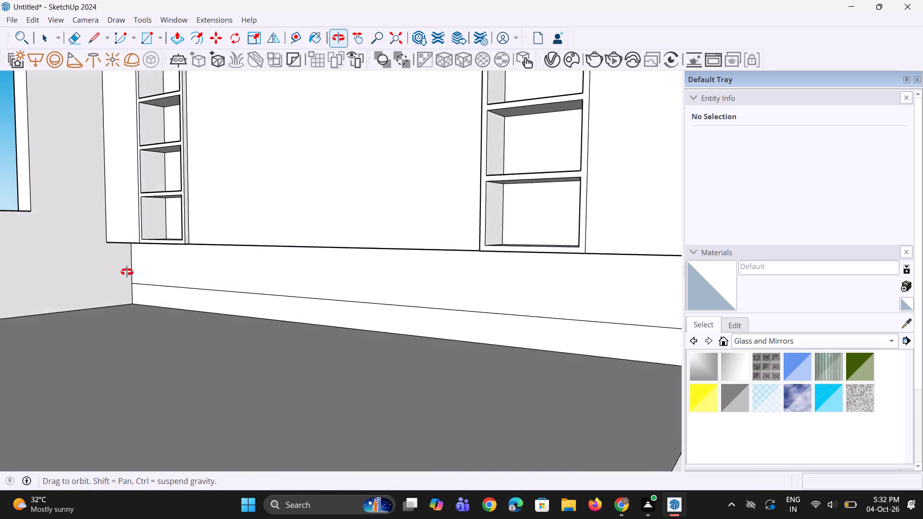
{"action": "middle_click_drag", "start_coordinate": [127, 272], "coordinate": [134, 267]}
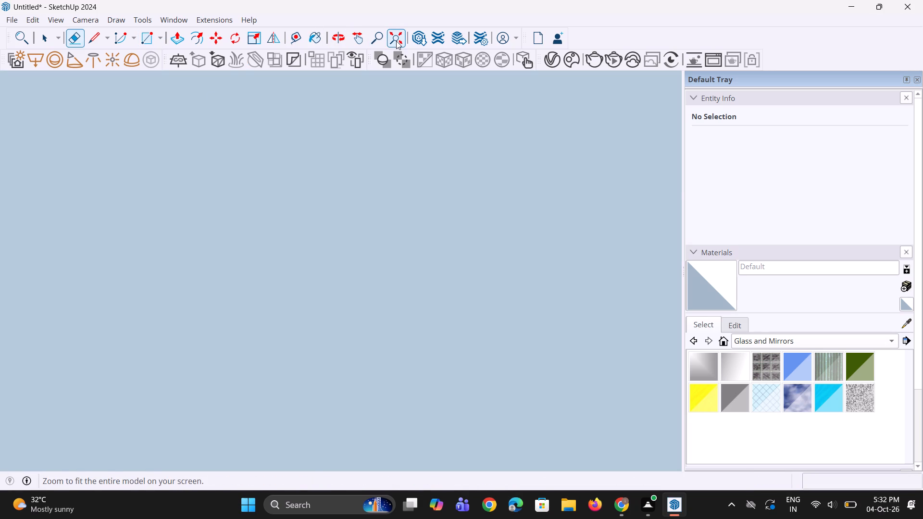
{"action": "left_click", "coordinate": [396, 41]}
{"action": "middle_click_drag", "start_coordinate": [417, 258], "coordinate": [288, 317]}
{"action": "scroll", "coordinate": [481, 307], "scroll_direction": "up", "scroll_amount": 3}
{"action": "middle_click_drag", "start_coordinate": [468, 339], "coordinate": [406, 312]}
{"action": "scroll", "coordinate": [447, 353], "scroll_direction": "up", "scroll_amount": 3}
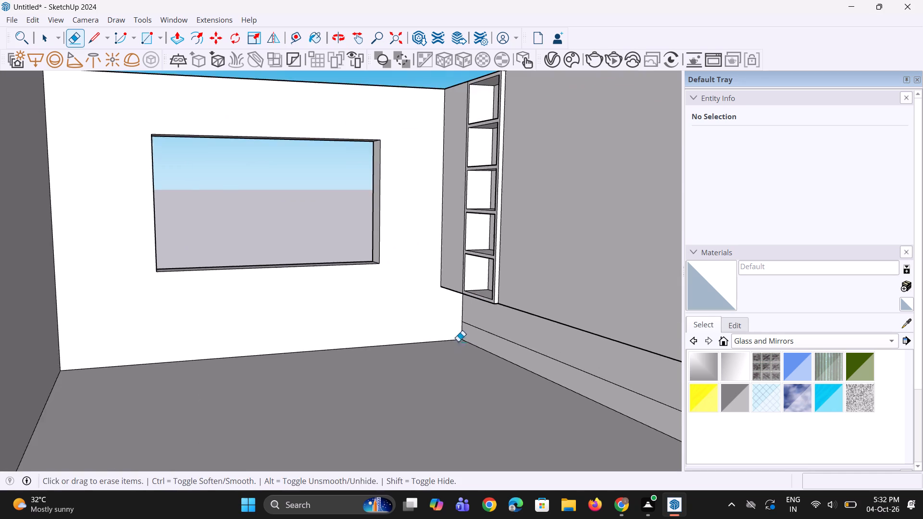
{"action": "middle_click_drag", "start_coordinate": [470, 343], "coordinate": [465, 296]}
{"action": "scroll", "coordinate": [468, 333], "scroll_direction": "up", "scroll_amount": 1}
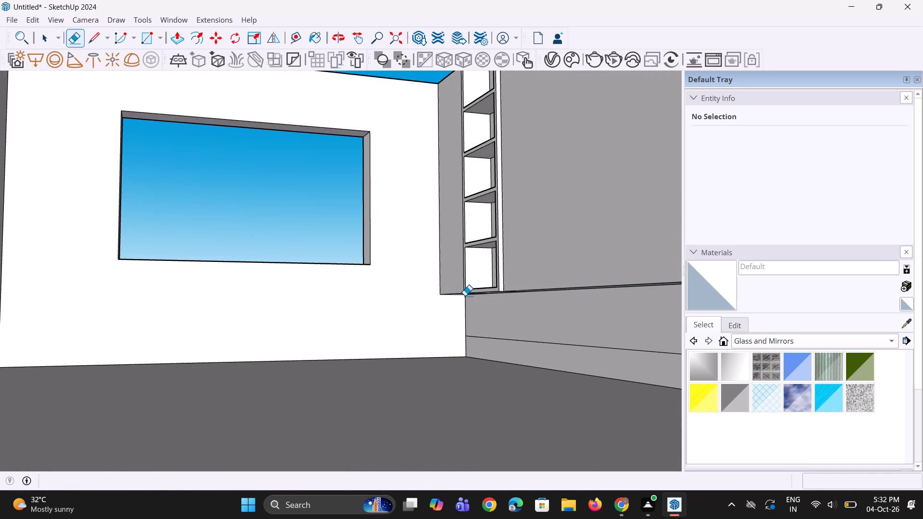
Draw a vertical 1' 6" line across the recessed face under the shelved unit, close to the window wall.
{"action": "key", "text": "l"}
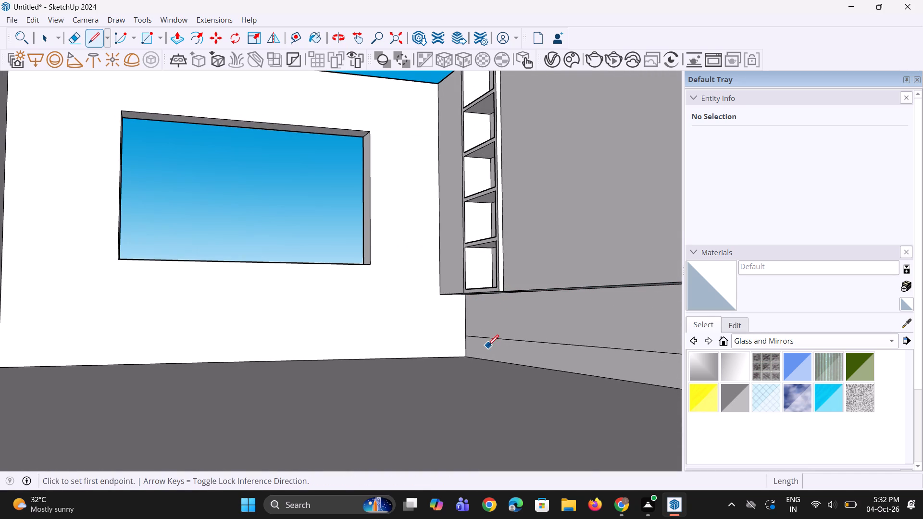
{"action": "left_click_drag", "start_coordinate": [488, 336], "coordinate": [488, 328]}
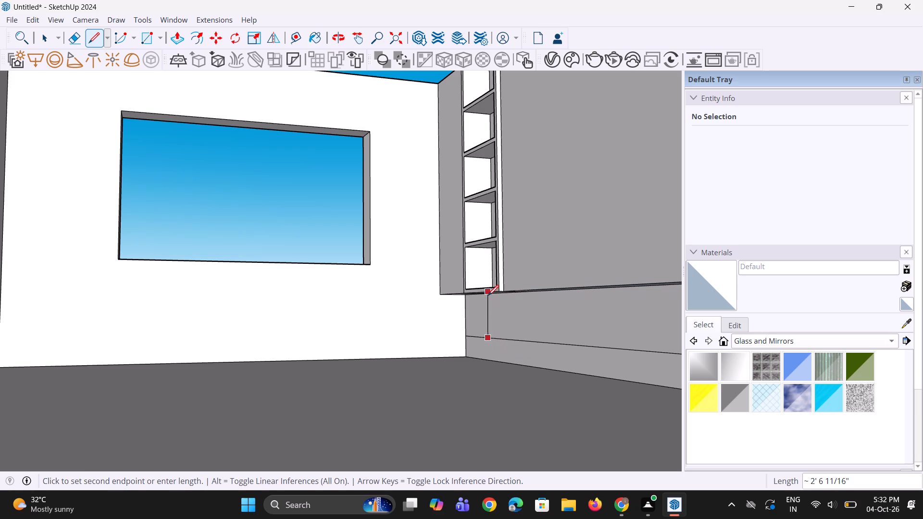
{"action": "left_click", "coordinate": [487, 299]}
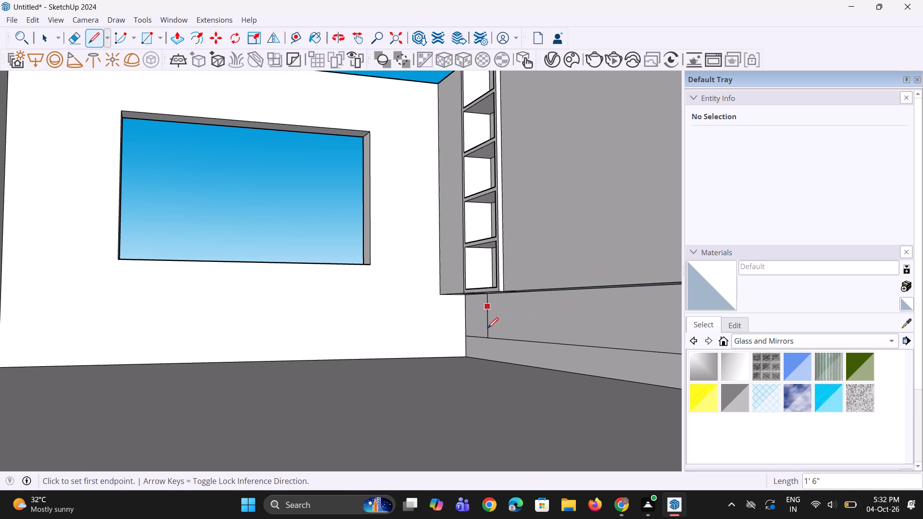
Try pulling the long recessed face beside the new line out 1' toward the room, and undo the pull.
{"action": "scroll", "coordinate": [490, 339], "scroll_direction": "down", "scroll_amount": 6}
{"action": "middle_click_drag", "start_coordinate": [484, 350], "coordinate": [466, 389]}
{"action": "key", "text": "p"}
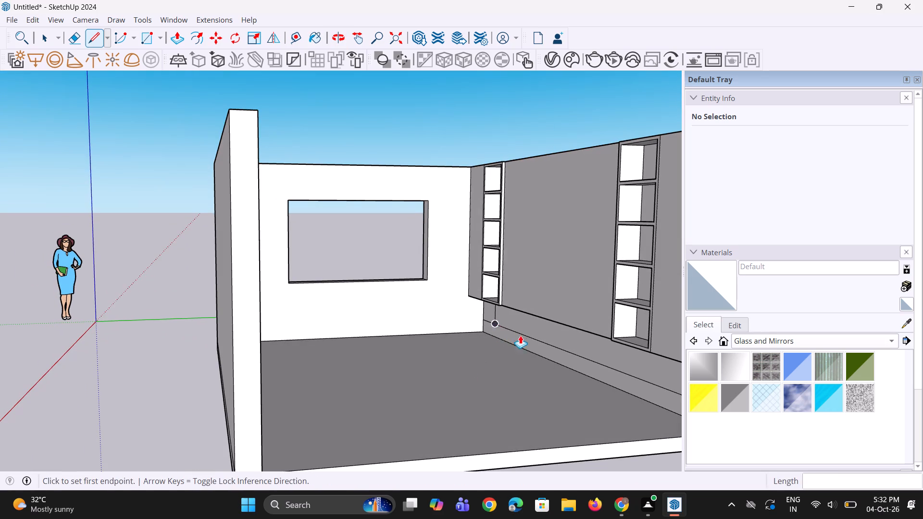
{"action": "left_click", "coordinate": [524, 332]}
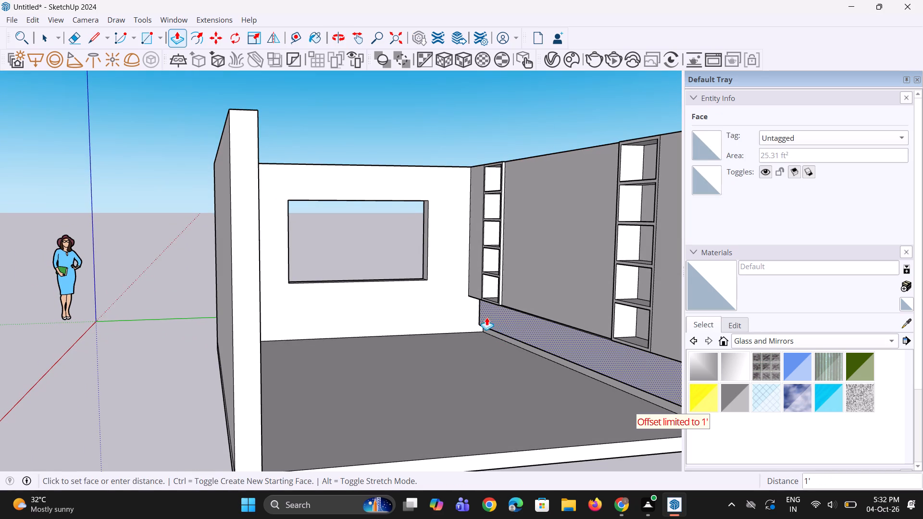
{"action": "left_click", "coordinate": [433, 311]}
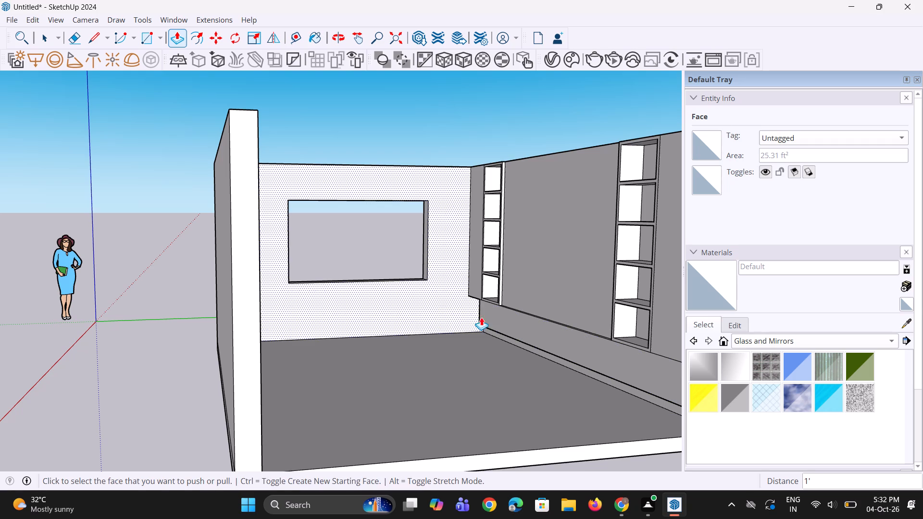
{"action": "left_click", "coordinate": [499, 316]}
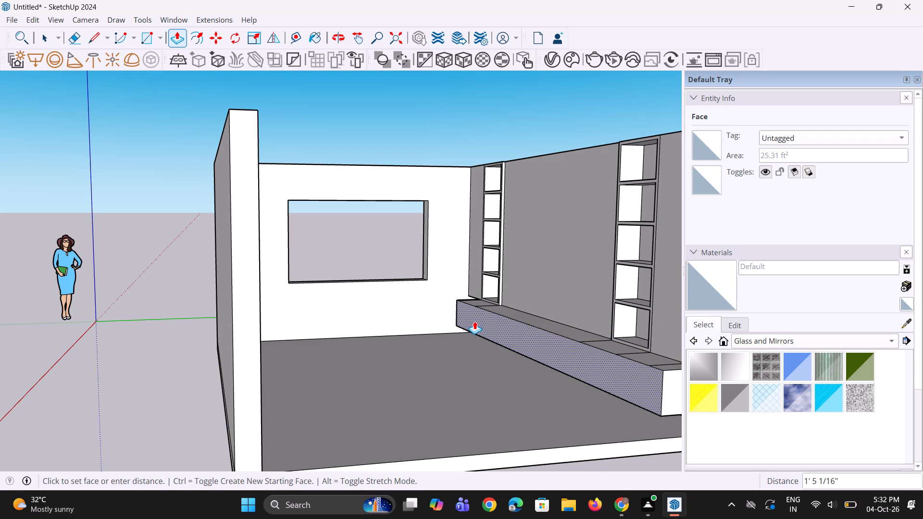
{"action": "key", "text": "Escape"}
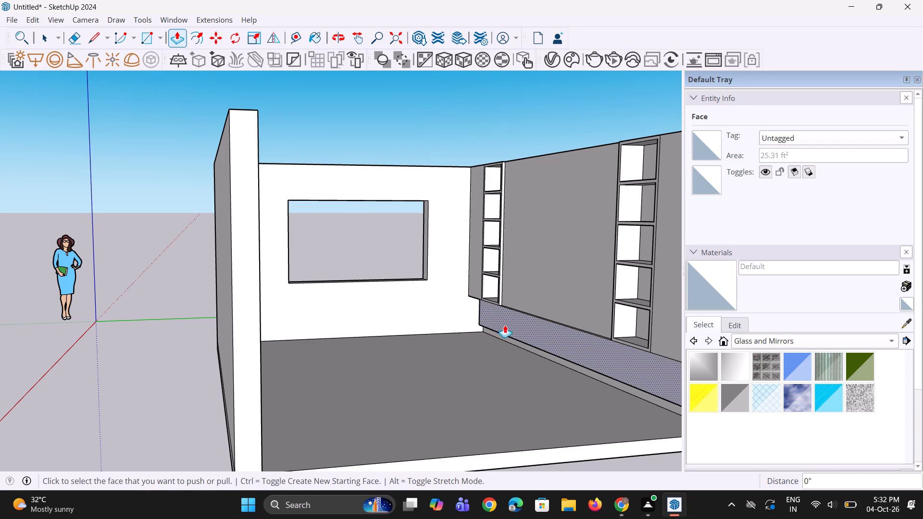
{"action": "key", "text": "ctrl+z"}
Pull the long face under the shelved unit out 1' and a further 1' to form a projecting base.
{"action": "left_click", "coordinate": [522, 319]}
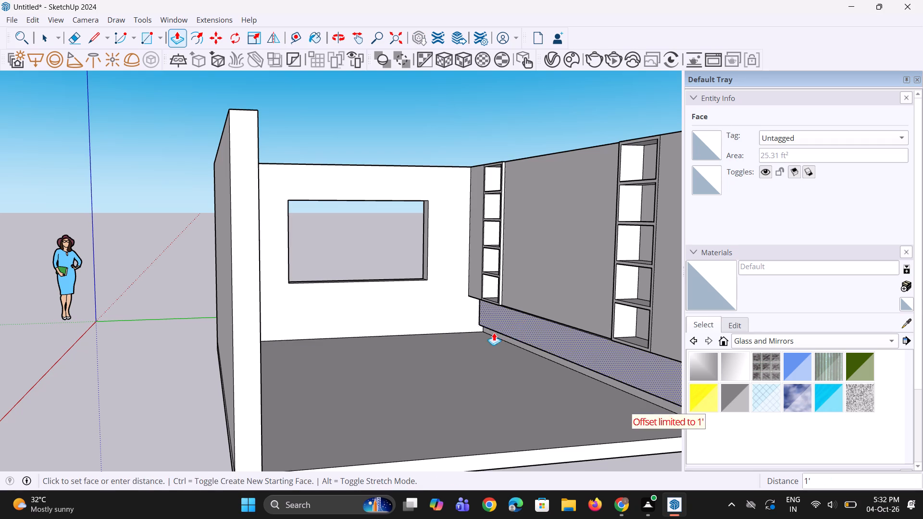
{"action": "left_click", "coordinate": [473, 334]}
{"action": "left_click", "coordinate": [502, 320]}
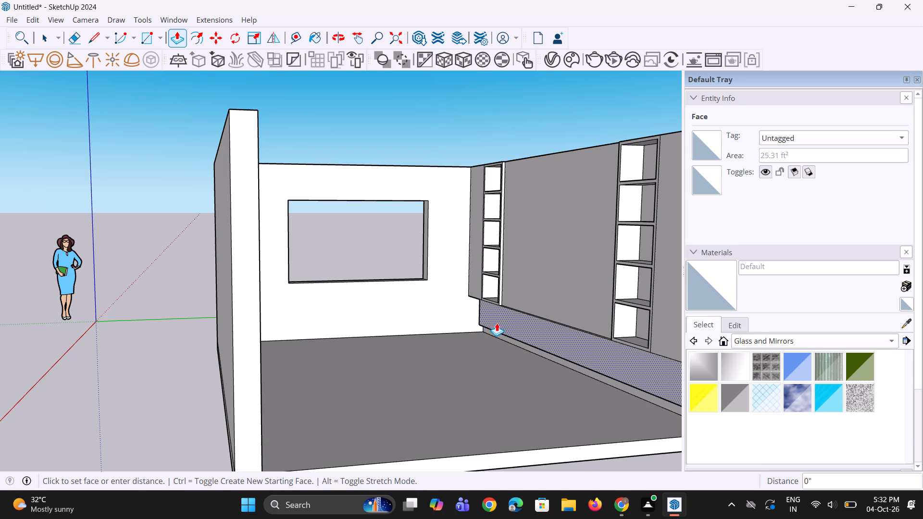
{"action": "key", "text": "1"}
{"action": "key", "text": "apostrophe"}
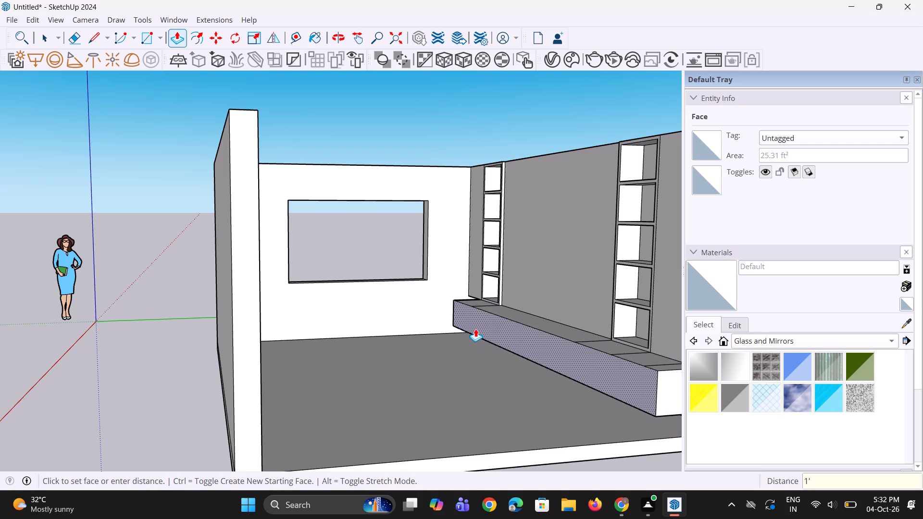
{"action": "key", "text": "Return"}
Erase the cross edges on the base's top surface, working from the window-side shelves to the outer end.
{"action": "scroll", "coordinate": [460, 341], "scroll_direction": "down", "scroll_amount": 5}
{"action": "middle_click_drag", "start_coordinate": [486, 337], "coordinate": [497, 361]}
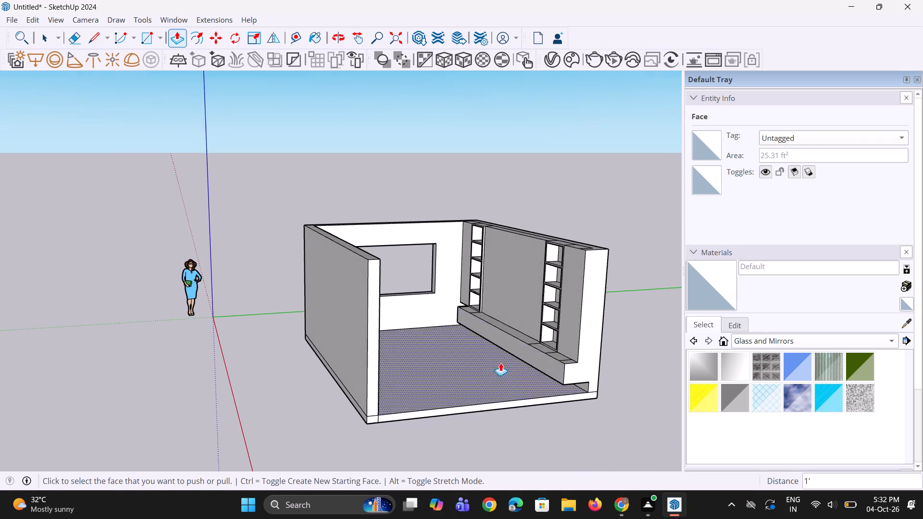
{"action": "scroll", "coordinate": [568, 360], "scroll_direction": "up", "scroll_amount": 3}
{"action": "middle_click_drag", "start_coordinate": [564, 388], "coordinate": [555, 355]}
{"action": "middle_click_drag", "start_coordinate": [555, 355], "coordinate": [559, 383]}
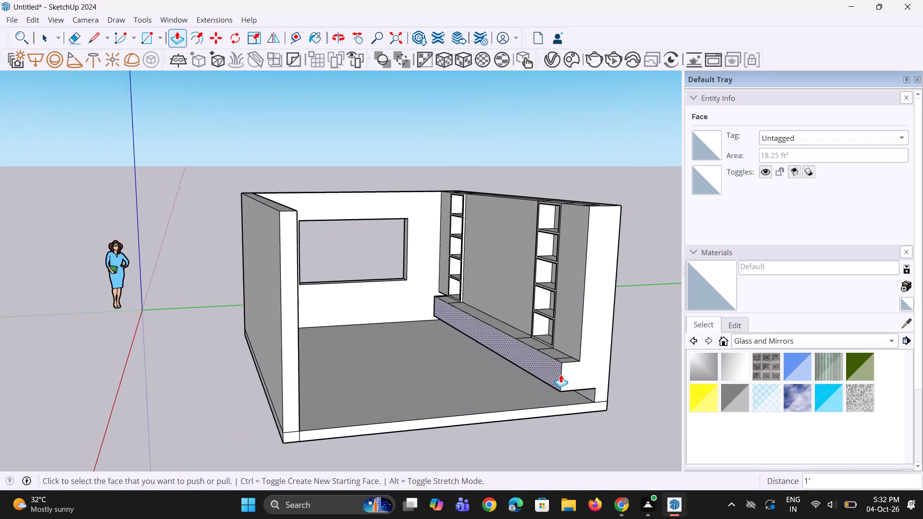
{"action": "scroll", "coordinate": [545, 346], "scroll_direction": "up", "scroll_amount": 2}
{"action": "scroll", "coordinate": [468, 322], "scroll_direction": "up", "scroll_amount": 7}
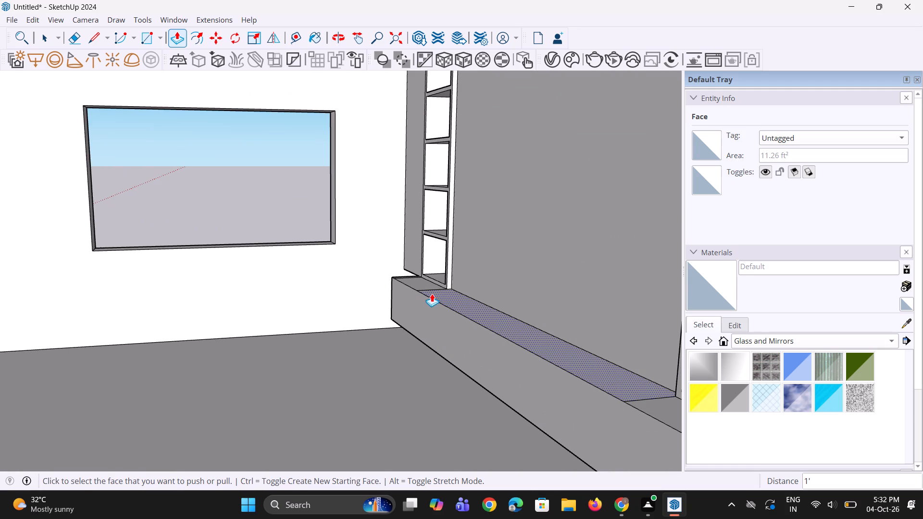
{"action": "key", "text": "e"}
{"action": "left_click", "coordinate": [429, 289]}
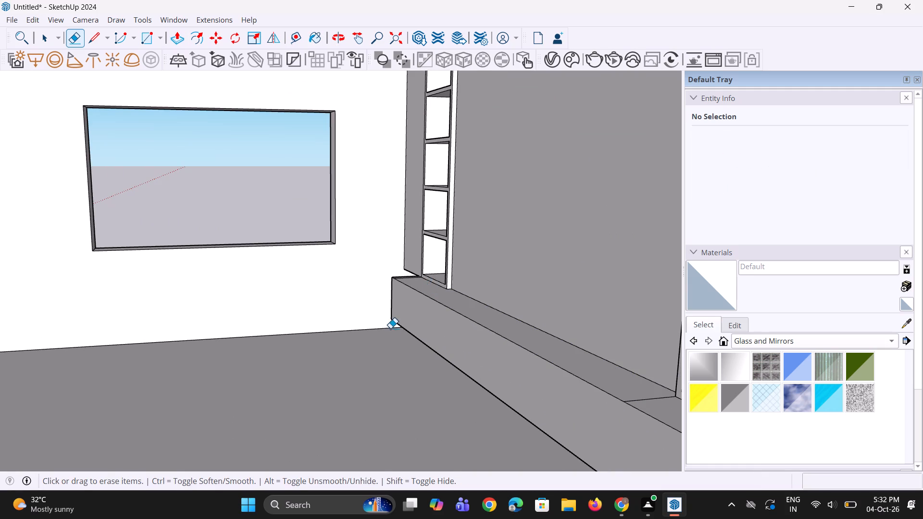
{"action": "scroll", "coordinate": [388, 332], "scroll_direction": "down", "scroll_amount": 4}
{"action": "scroll", "coordinate": [575, 365], "scroll_direction": "up", "scroll_amount": 2}
{"action": "scroll", "coordinate": [521, 377], "scroll_direction": "up", "scroll_amount": 3}
{"action": "left_click", "coordinate": [517, 360]}
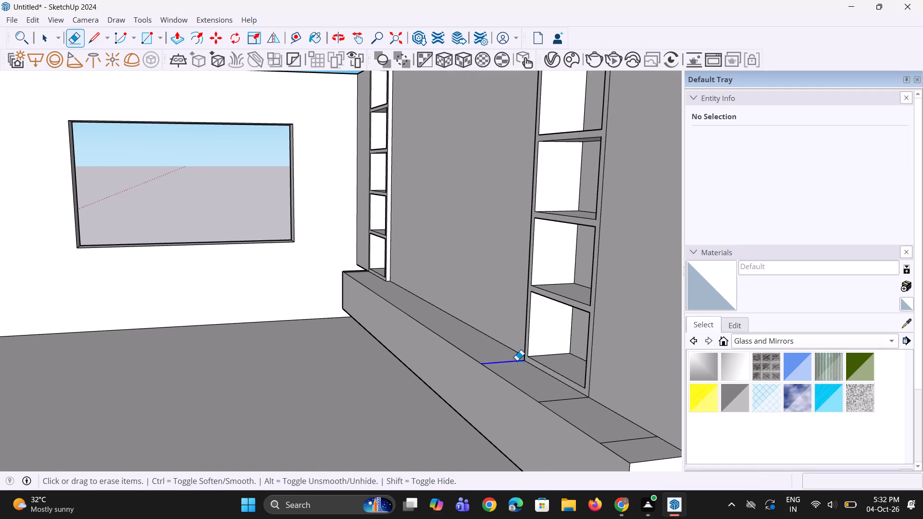
{"action": "left_click", "coordinate": [565, 400]}
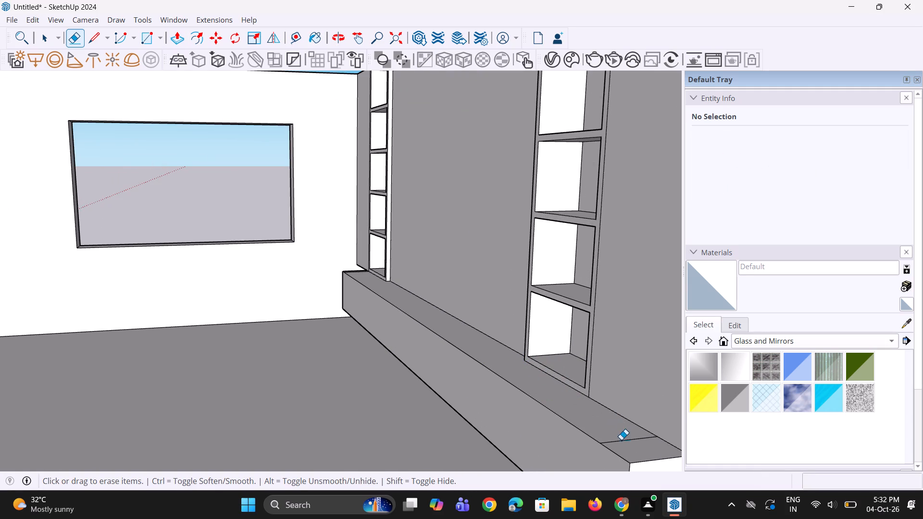
{"action": "left_click", "coordinate": [623, 441]}
Erase the remaining cross edge on the base's top surface at the end nearest the window wall.
{"action": "scroll", "coordinate": [433, 357], "scroll_direction": "down", "scroll_amount": 4}
{"action": "middle_click_drag", "start_coordinate": [407, 341], "coordinate": [604, 359]}
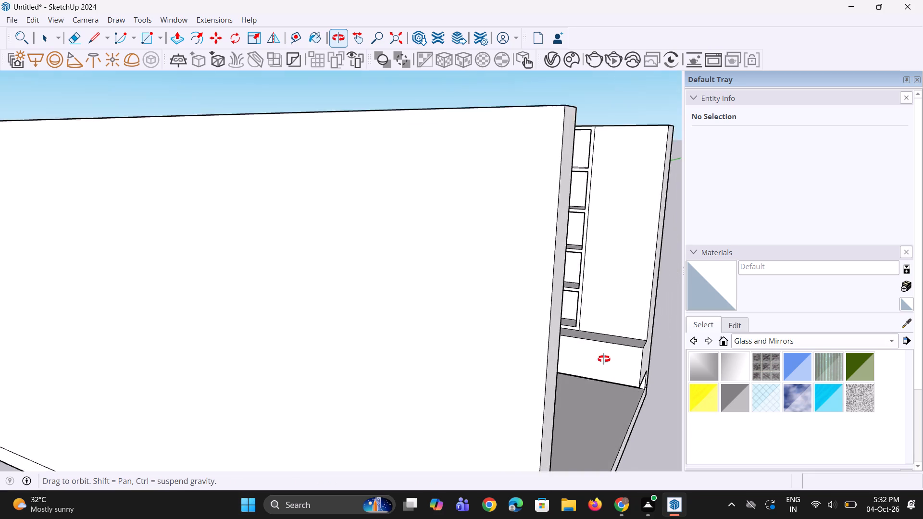
{"action": "middle_click_drag", "start_coordinate": [604, 359], "coordinate": [635, 431]}
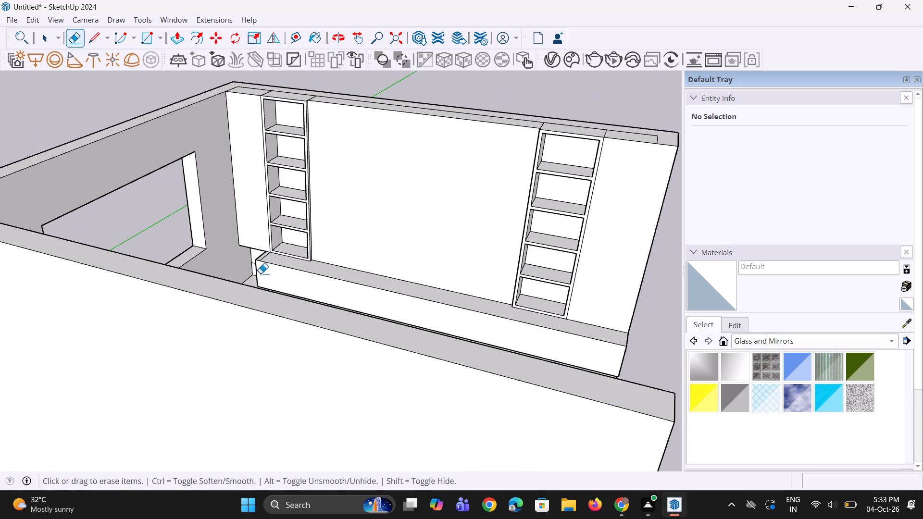
{"action": "middle_click_drag", "start_coordinate": [263, 284], "coordinate": [319, 341]}
{"action": "scroll", "coordinate": [259, 271], "scroll_direction": "up", "scroll_amount": 9}
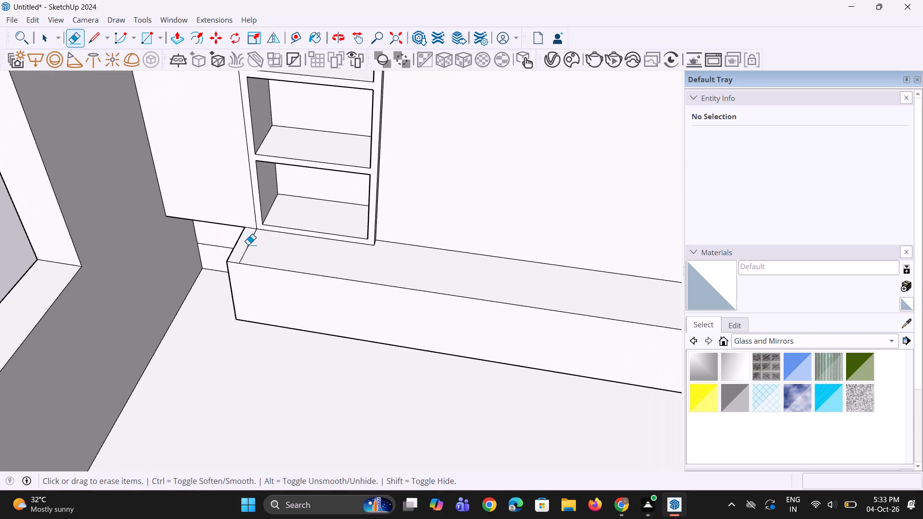
{"action": "left_click", "coordinate": [250, 247]}
{"action": "left_click", "coordinate": [248, 245]}
Draw a vertical 1' 6" line on the base's outer end, down from the inner corner of its top surface.
{"action": "middle_click_drag", "start_coordinate": [209, 280], "coordinate": [262, 277]}
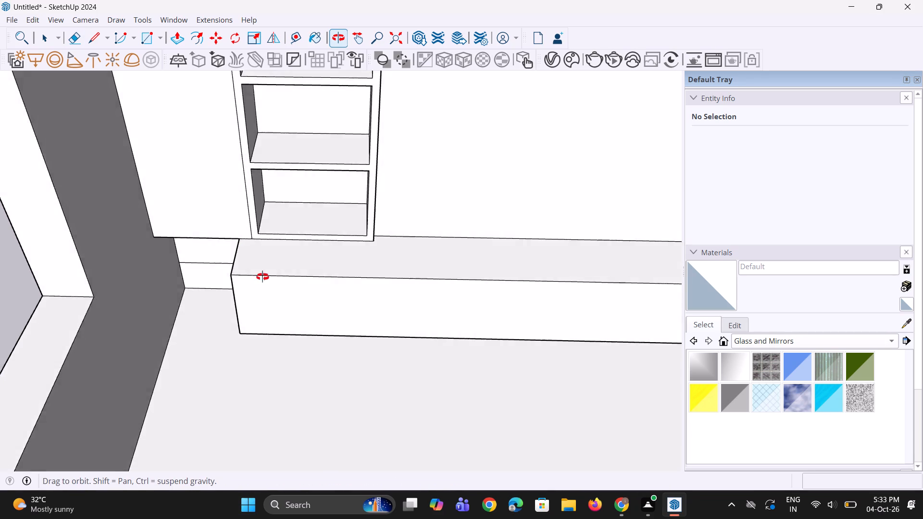
{"action": "middle_click_drag", "start_coordinate": [262, 277], "coordinate": [216, 264]}
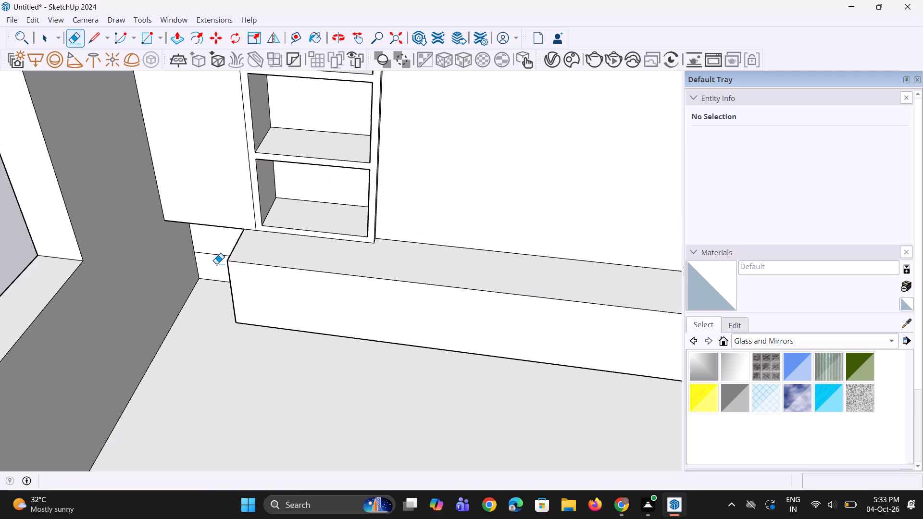
{"action": "scroll", "coordinate": [216, 264], "scroll_direction": "down", "scroll_amount": 9}
{"action": "middle_click_drag", "start_coordinate": [544, 275], "coordinate": [476, 282]}
{"action": "scroll", "coordinate": [424, 262], "scroll_direction": "down", "scroll_amount": 4}
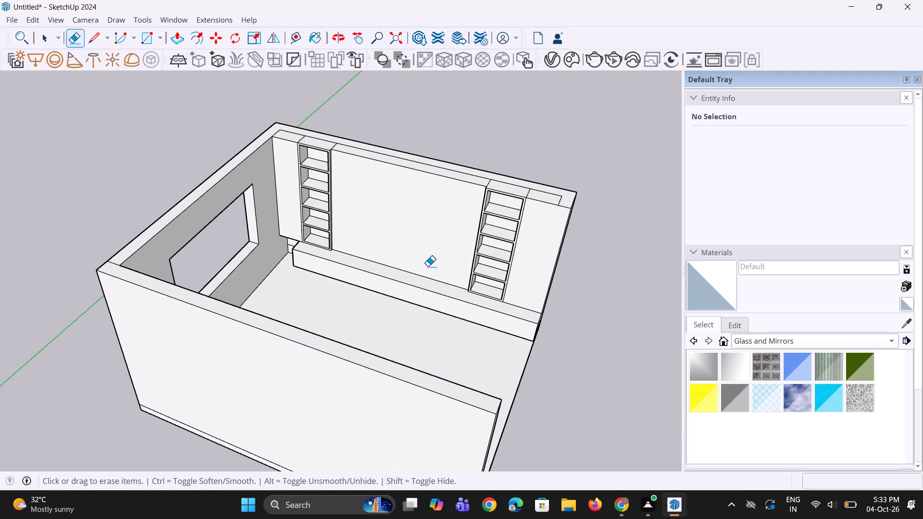
{"action": "middle_click_drag", "start_coordinate": [515, 331], "coordinate": [500, 298]}
{"action": "scroll", "coordinate": [546, 350], "scroll_direction": "up", "scroll_amount": 3}
{"action": "middle_click_drag", "start_coordinate": [540, 356], "coordinate": [426, 338]}
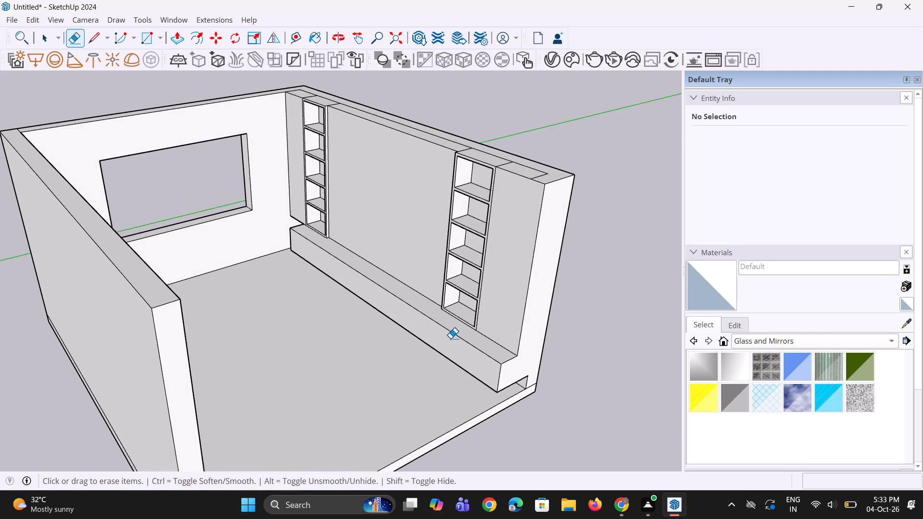
{"action": "key", "text": "l"}
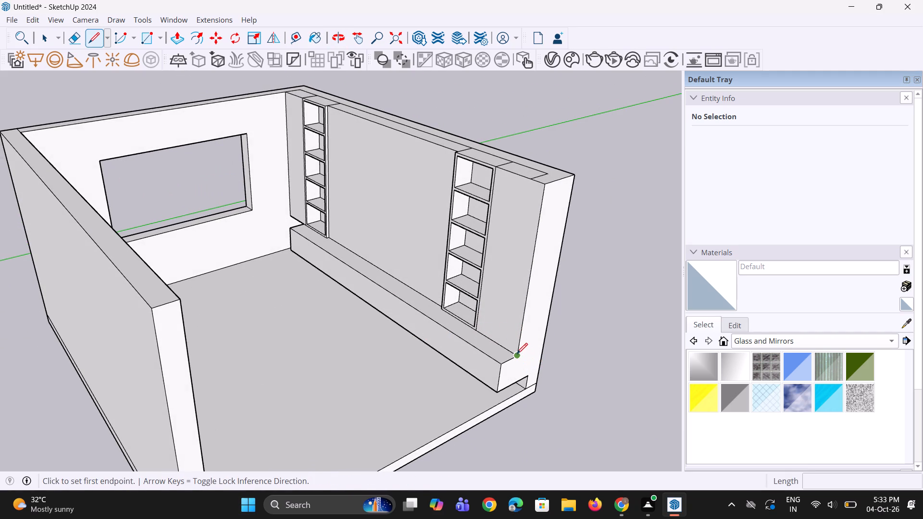
{"action": "left_click_drag", "start_coordinate": [517, 354], "coordinate": [520, 376]}
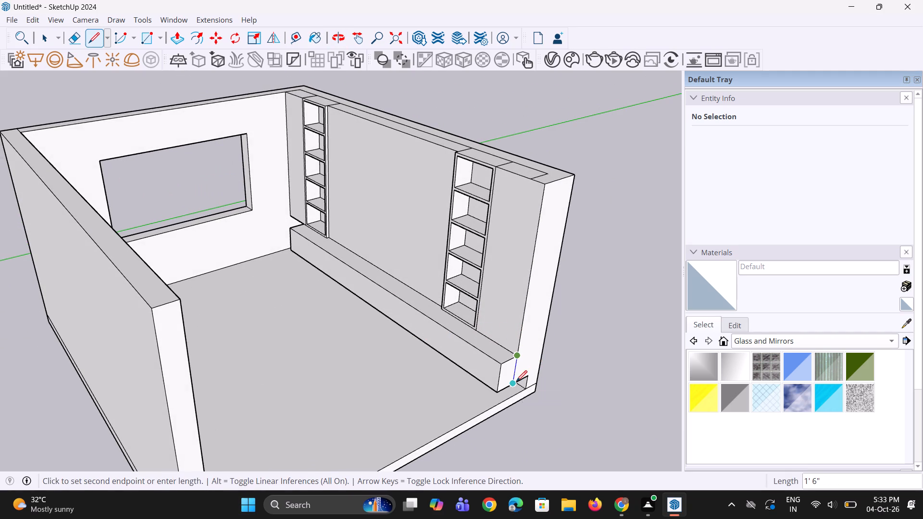
{"action": "left_click", "coordinate": [516, 381]}
Push the base's outer end face back about 1' 11/16" along the wall to shorten the projecting base.
{"action": "scroll", "coordinate": [512, 384], "scroll_direction": "up", "scroll_amount": 2}
{"action": "key", "text": "space"}
{"action": "key", "text": "p"}
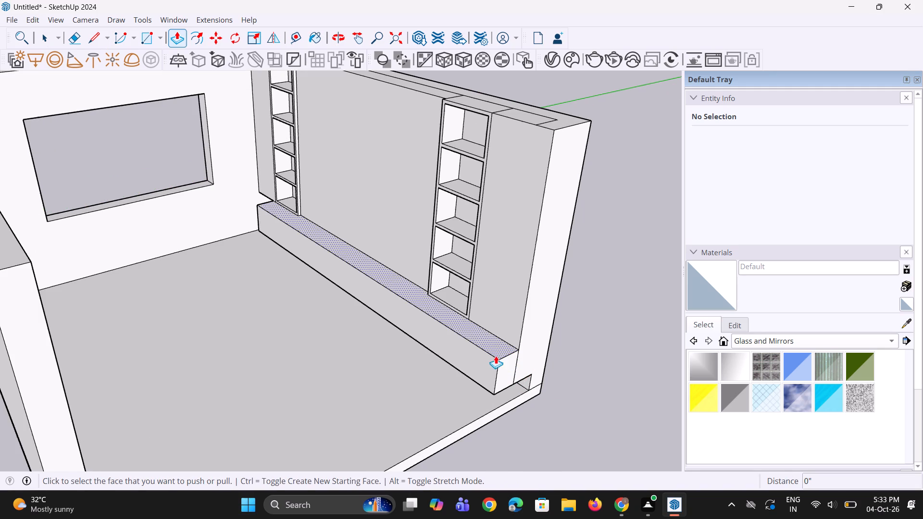
{"action": "left_click", "coordinate": [507, 364]}
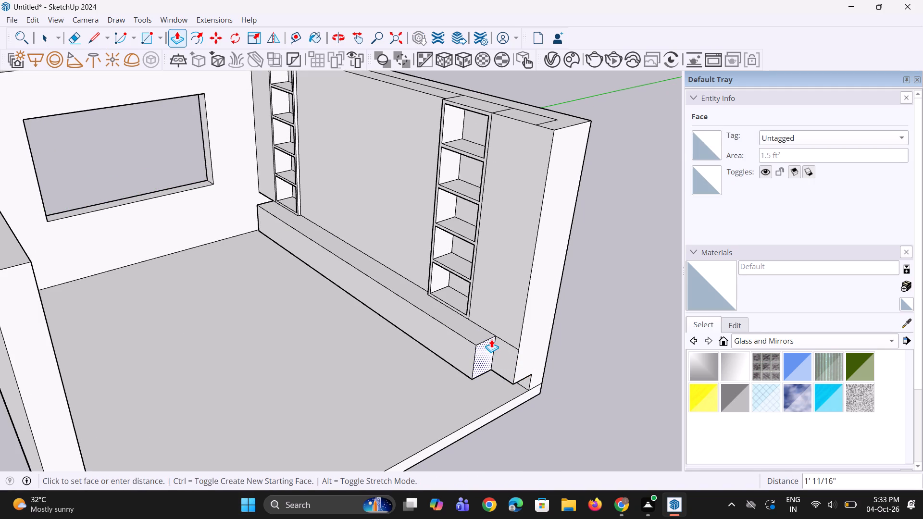
{"action": "double_click", "coordinate": [491, 339]}
Erase the leftover horizontal edge on the wall panel beyond the shortened base's outer end.
{"action": "middle_click_drag", "start_coordinate": [485, 369], "coordinate": [493, 349]}
{"action": "scroll", "coordinate": [504, 331], "scroll_direction": "up", "scroll_amount": 5}
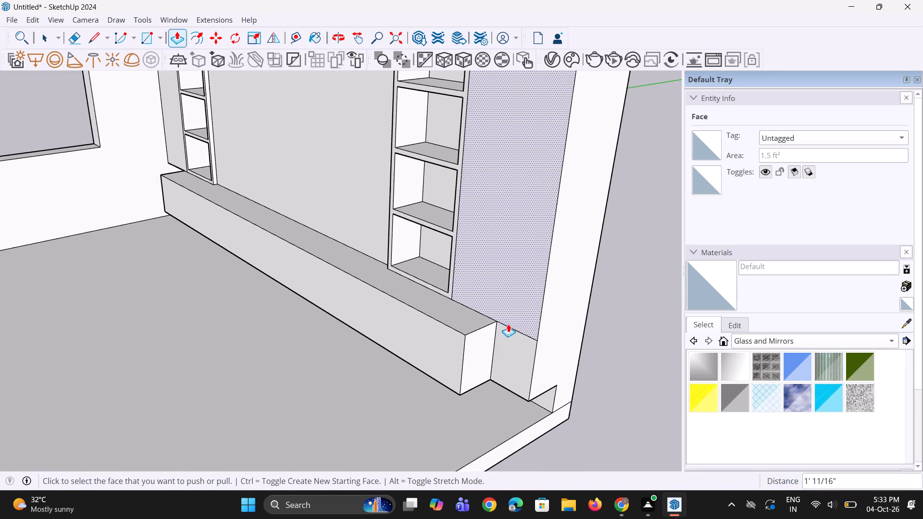
{"action": "key", "text": "e"}
{"action": "left_click", "coordinate": [516, 330]}
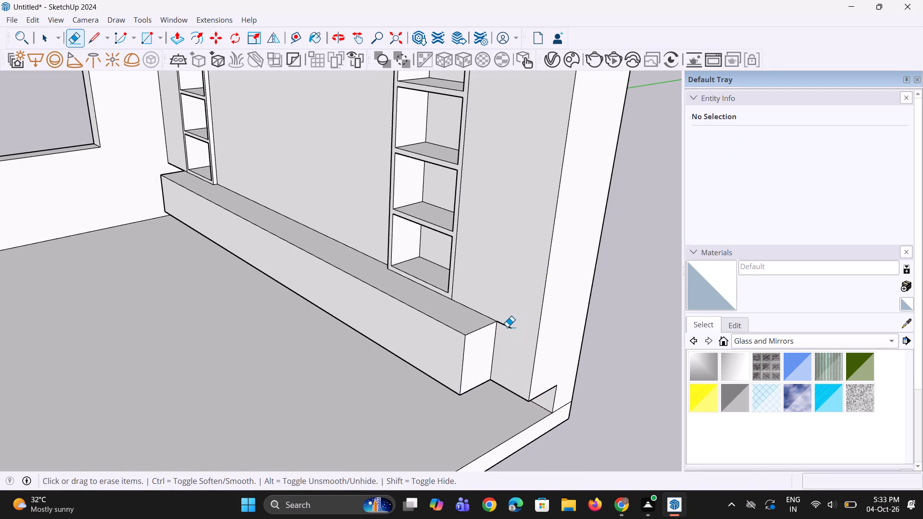
{"action": "left_click", "coordinate": [507, 327]}
Examine the shortened projecting base and the shelved back wall from several angles.
{"action": "scroll", "coordinate": [497, 371], "scroll_direction": "down", "scroll_amount": 10}
{"action": "key", "text": "space"}
{"action": "key", "text": "space"}
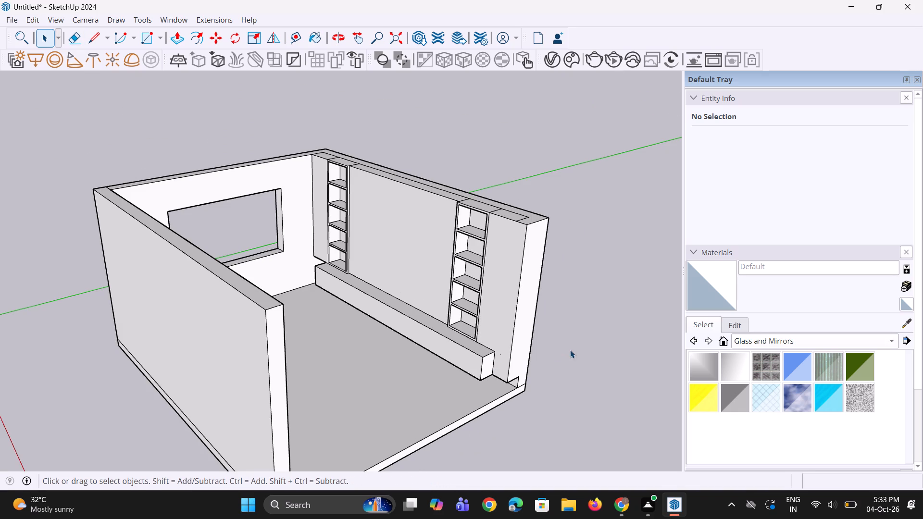
{"action": "left_click", "coordinate": [571, 350]}
{"action": "middle_click_drag", "start_coordinate": [496, 421], "coordinate": [481, 382]}
{"action": "scroll", "coordinate": [491, 366], "scroll_direction": "up", "scroll_amount": 4}
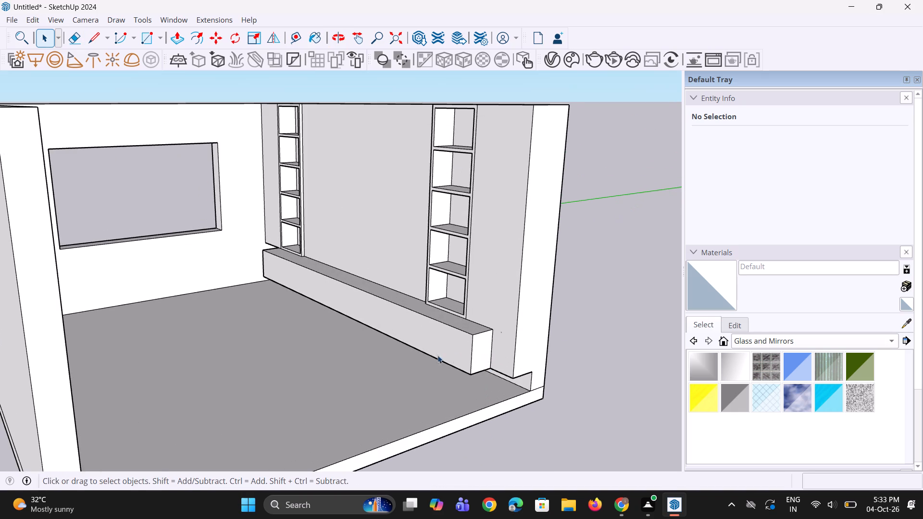
{"action": "middle_click_drag", "start_coordinate": [437, 355], "coordinate": [486, 356]}
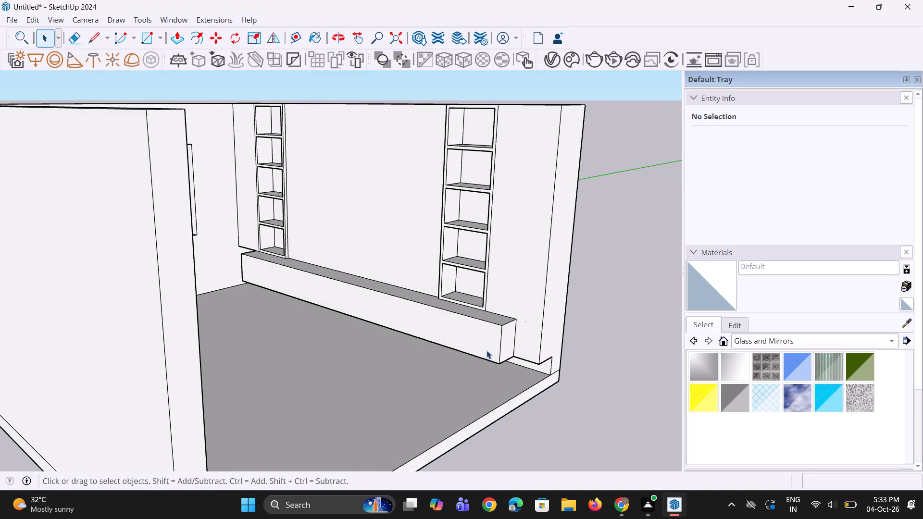
{"action": "scroll", "coordinate": [488, 346], "scroll_direction": "down", "scroll_amount": 4}
{"action": "middle_click_drag", "start_coordinate": [478, 310], "coordinate": [404, 358]}
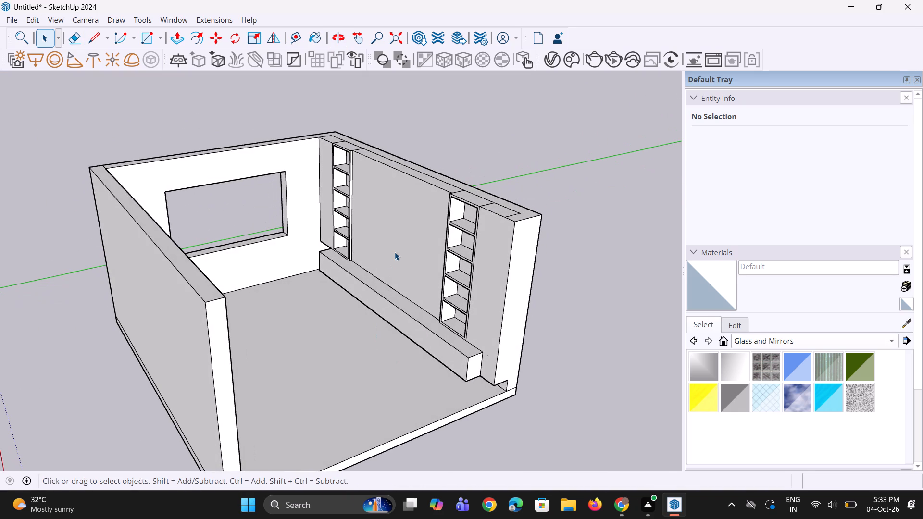
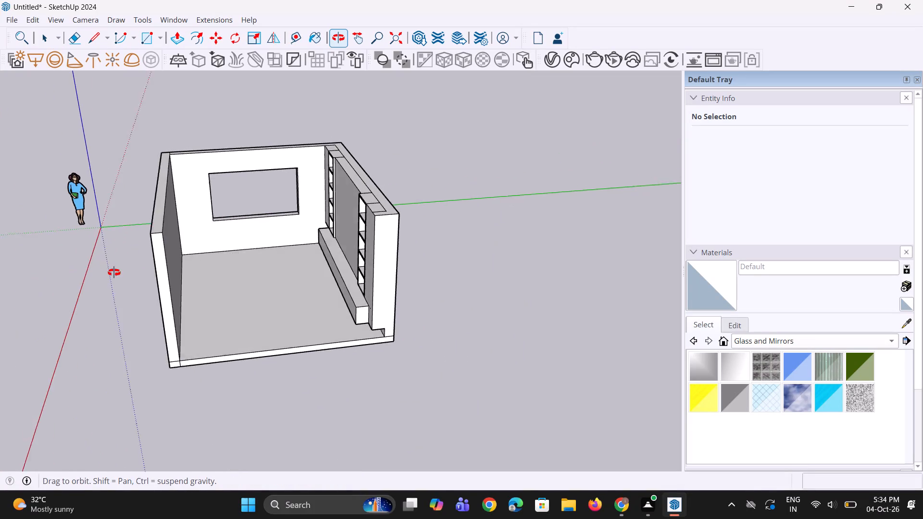
Examine the room's window wall, shelved back wall and projecting base from several angles and distances.
{"action": "scroll", "coordinate": [222, 180], "scroll_direction": "up", "scroll_amount": 7}
{"action": "middle_click_drag", "start_coordinate": [155, 225], "coordinate": [235, 205]}
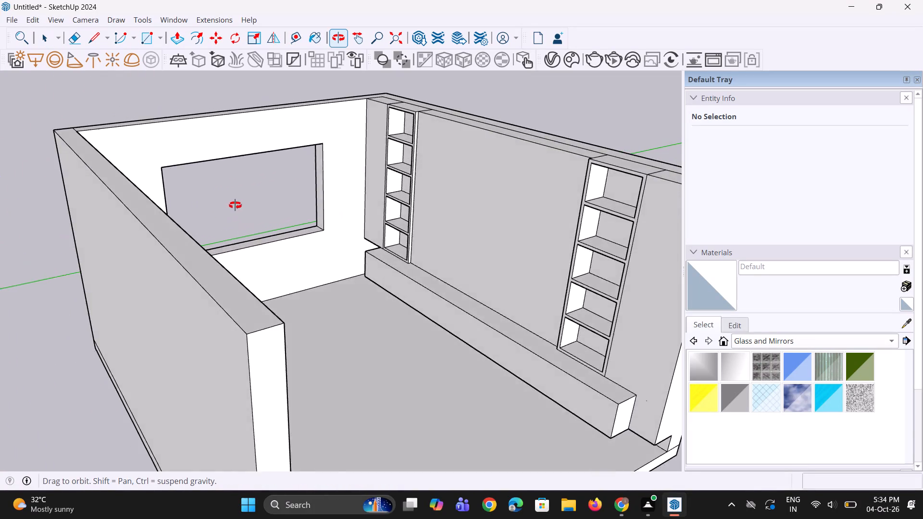
{"action": "middle_click_drag", "start_coordinate": [235, 205], "coordinate": [265, 204]}
{"action": "scroll", "coordinate": [271, 203], "scroll_direction": "down", "scroll_amount": 7}
{"action": "scroll", "coordinate": [185, 218], "scroll_direction": "up", "scroll_amount": 1}
{"action": "middle_click_drag", "start_coordinate": [185, 218], "coordinate": [198, 182]}
{"action": "scroll", "coordinate": [198, 185], "scroll_direction": "down", "scroll_amount": 5}
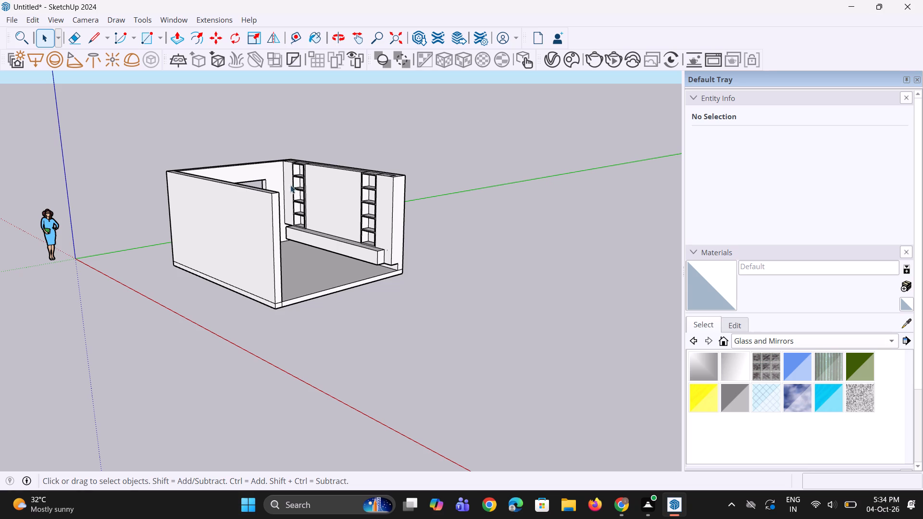
{"action": "middle_click_drag", "start_coordinate": [326, 278], "coordinate": [277, 336]}
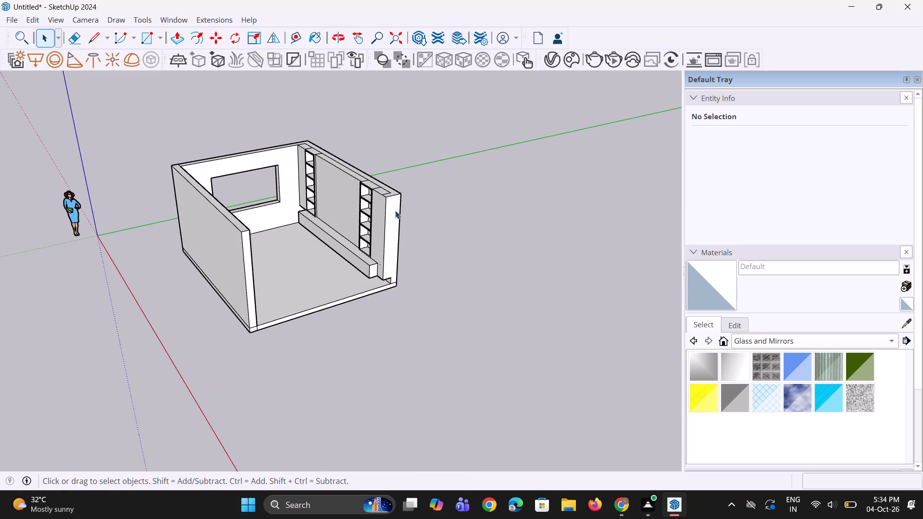
{"action": "scroll", "coordinate": [397, 209], "scroll_direction": "up", "scroll_amount": 4}
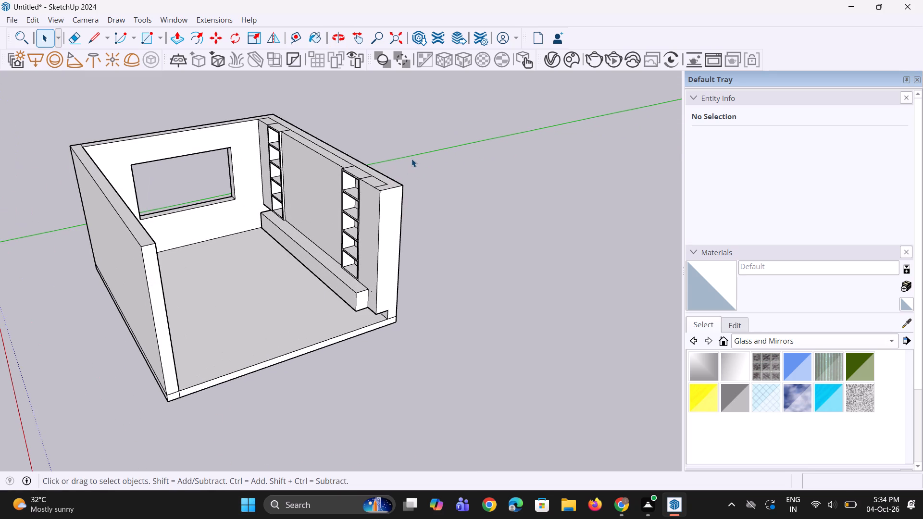
{"action": "scroll", "coordinate": [412, 159], "scroll_direction": "up", "scroll_amount": 1}
{"action": "scroll", "coordinate": [332, 183], "scroll_direction": "up", "scroll_amount": 2}
{"action": "middle_click_drag", "start_coordinate": [289, 194], "coordinate": [355, 194]}
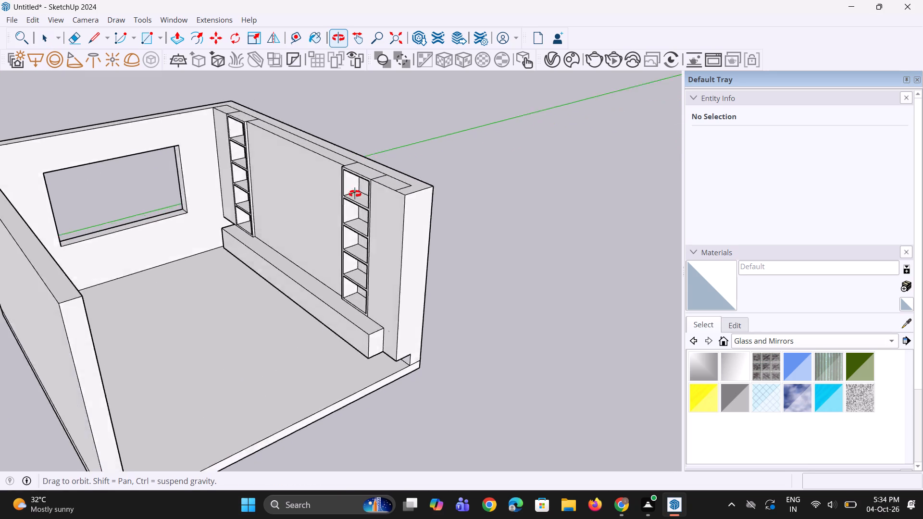
{"action": "middle_click_drag", "start_coordinate": [355, 194], "coordinate": [496, 189]}
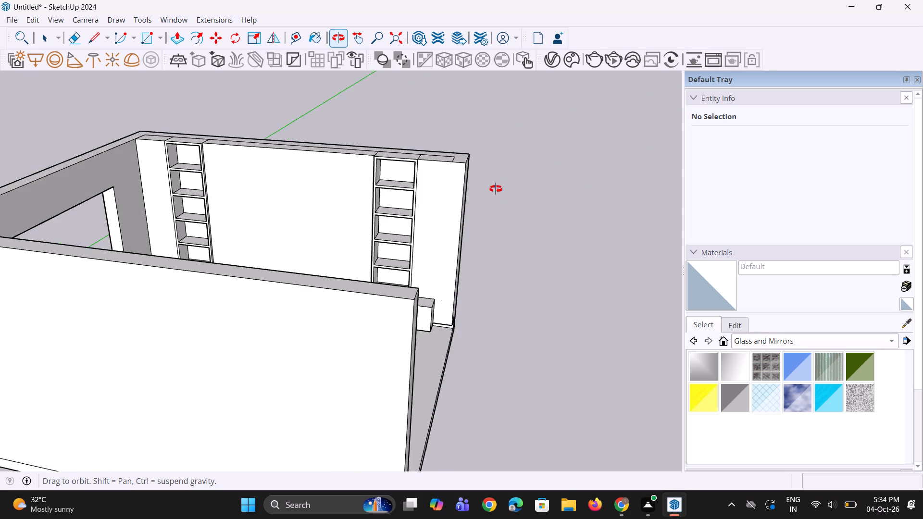
{"action": "middle_click_drag", "start_coordinate": [496, 189], "coordinate": [324, 192]}
{"action": "scroll", "coordinate": [323, 186], "scroll_direction": "up", "scroll_amount": 1}
{"action": "scroll", "coordinate": [322, 181], "scroll_direction": "down", "scroll_amount": 10}
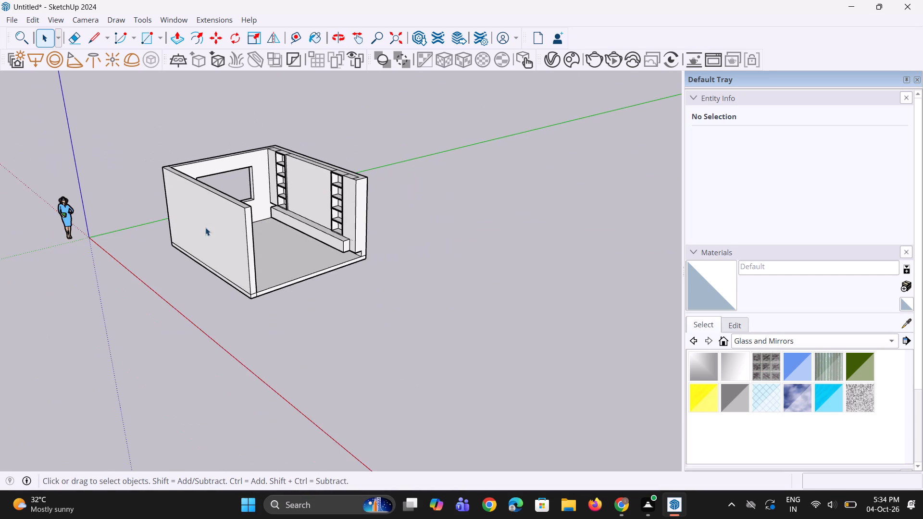
{"action": "middle_click_drag", "start_coordinate": [201, 223], "coordinate": [222, 198]}
{"action": "scroll", "coordinate": [209, 212], "scroll_direction": "up", "scroll_amount": 1}
{"action": "scroll", "coordinate": [222, 198], "scroll_direction": "down", "scroll_amount": 6}
{"action": "middle_click_drag", "start_coordinate": [358, 221], "coordinate": [186, 264]}
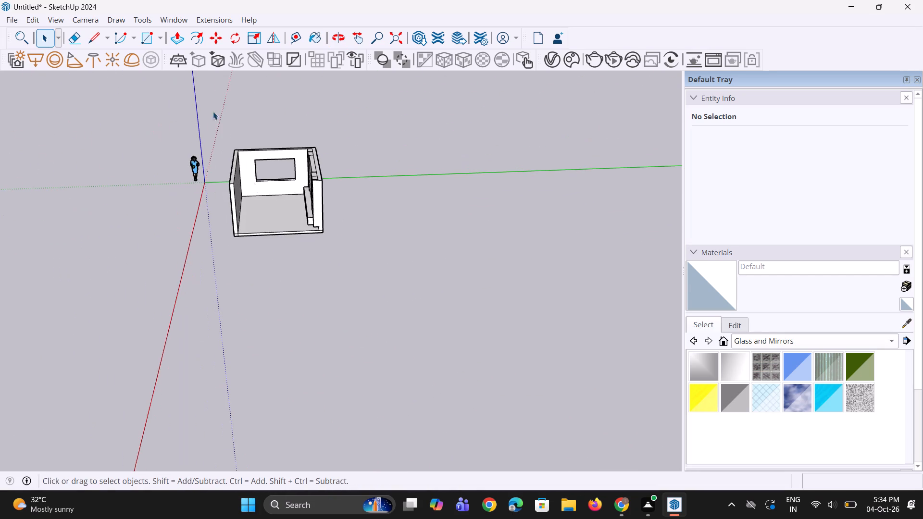
{"action": "scroll", "coordinate": [207, 108], "scroll_direction": "up", "scroll_amount": 4}
{"action": "middle_click_drag", "start_coordinate": [196, 137], "coordinate": [300, 100]}
{"action": "scroll", "coordinate": [299, 109], "scroll_direction": "down", "scroll_amount": 4}
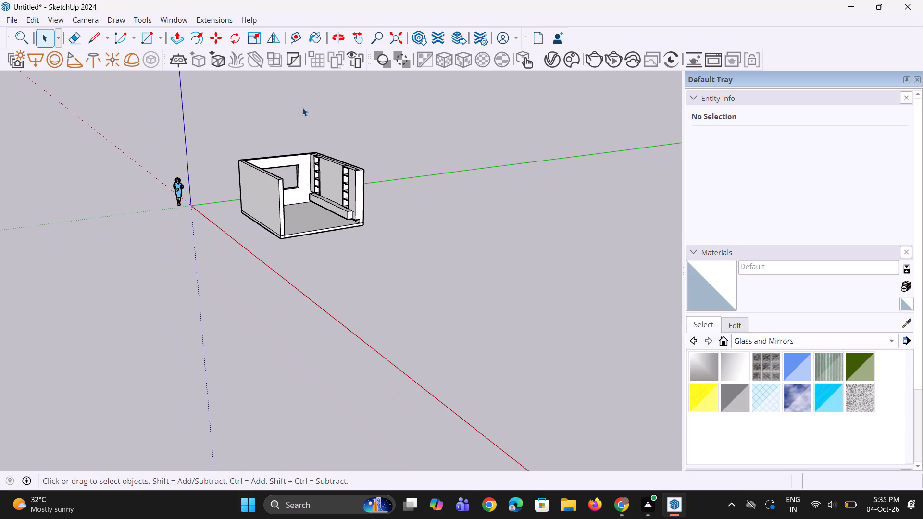
{"action": "scroll", "coordinate": [304, 123], "scroll_direction": "down", "scroll_amount": 4}
{"action": "scroll", "coordinate": [256, 134], "scroll_direction": "up", "scroll_amount": 3}
{"action": "scroll", "coordinate": [245, 140], "scroll_direction": "down", "scroll_amount": 1}
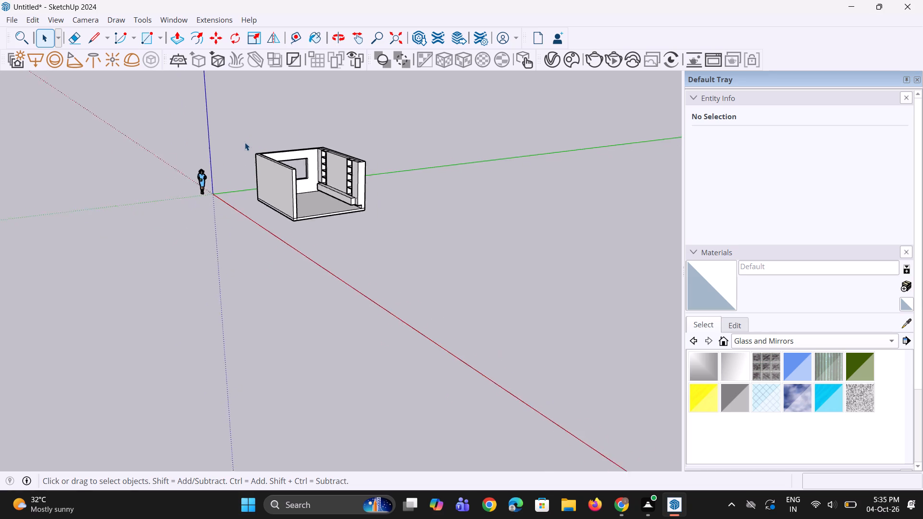
{"action": "scroll", "coordinate": [245, 142], "scroll_direction": "up", "scroll_amount": 9}
{"action": "scroll", "coordinate": [249, 141], "scroll_direction": "down", "scroll_amount": 3}
{"action": "scroll", "coordinate": [249, 141], "scroll_direction": "up", "scroll_amount": 5}
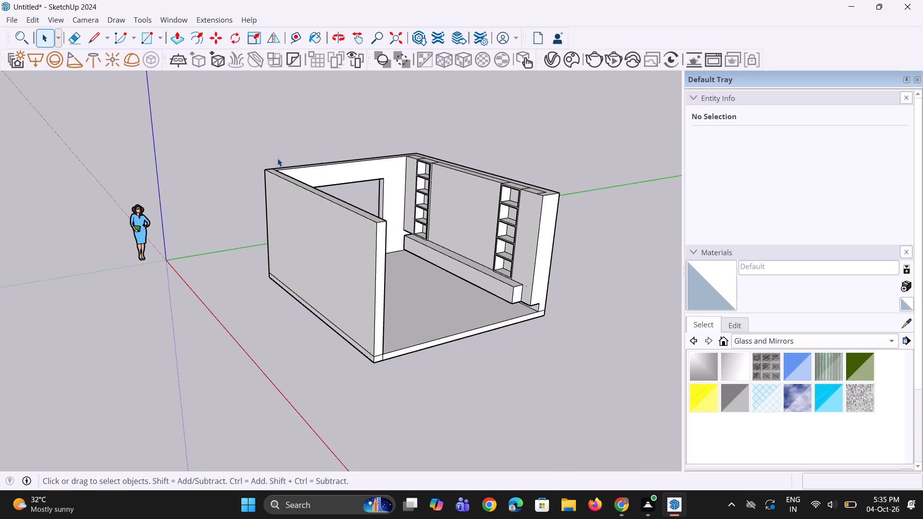
Erase the leftover seam line across the wall tops at the corner where the window wall meets the plain side wall.
{"action": "middle_click_drag", "start_coordinate": [277, 161], "coordinate": [286, 238]}
{"action": "scroll", "coordinate": [279, 199], "scroll_direction": "up", "scroll_amount": 6}
{"action": "middle_click_drag", "start_coordinate": [270, 174], "coordinate": [330, 228]}
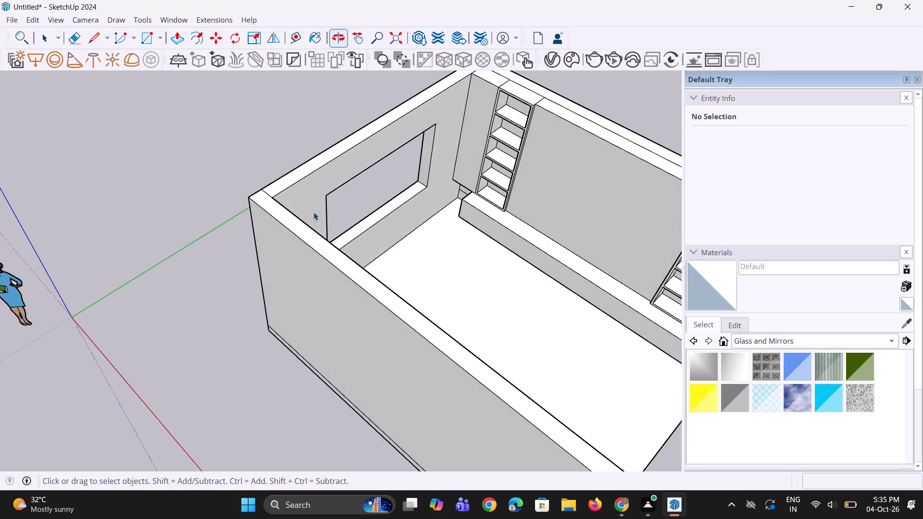
{"action": "scroll", "coordinate": [286, 203], "scroll_direction": "up", "scroll_amount": 5}
{"action": "key", "text": "e"}
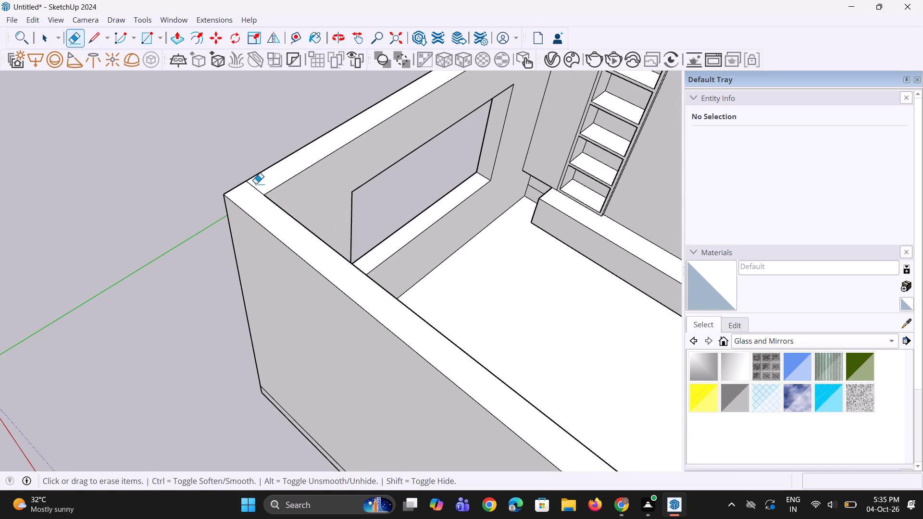
{"action": "left_click", "coordinate": [255, 188]}
{"action": "scroll", "coordinate": [230, 208], "scroll_direction": "down", "scroll_amount": 12}
{"action": "middle_click_drag", "start_coordinate": [333, 210], "coordinate": [324, 208]}
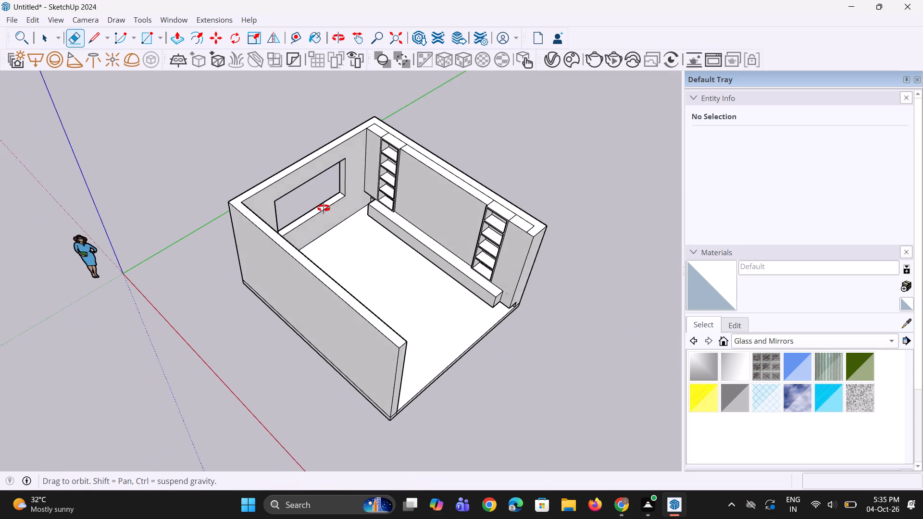
{"action": "middle_click_drag", "start_coordinate": [324, 208], "coordinate": [309, 194]}
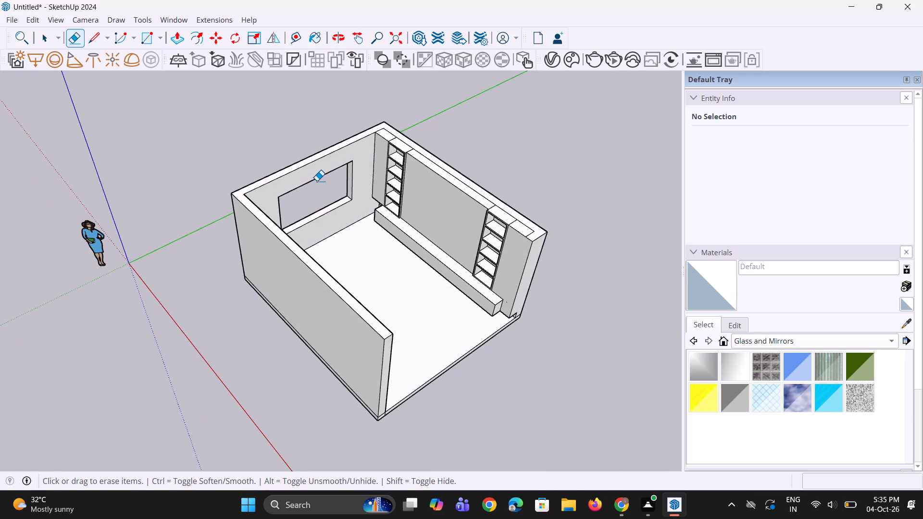
{"action": "scroll", "coordinate": [320, 180], "scroll_direction": "down", "scroll_amount": 6}
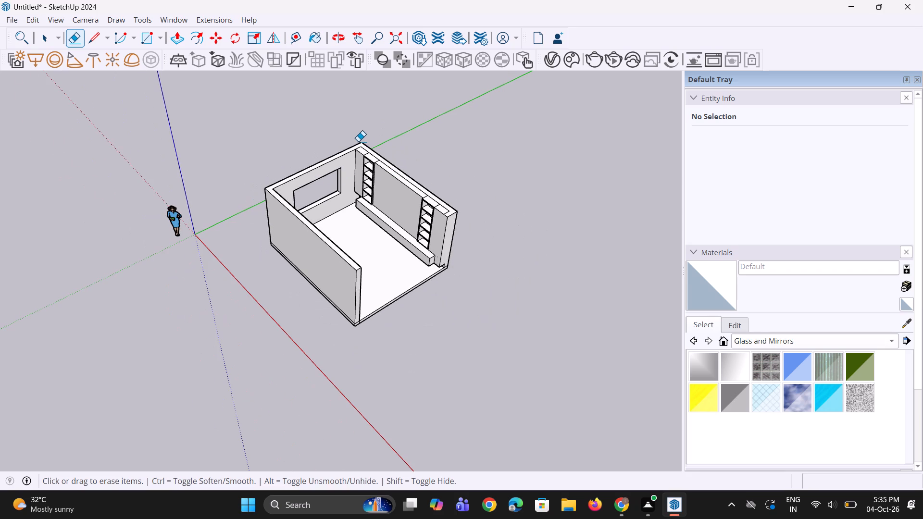
{"action": "key", "text": "Escape"}
{"action": "key", "text": "space"}
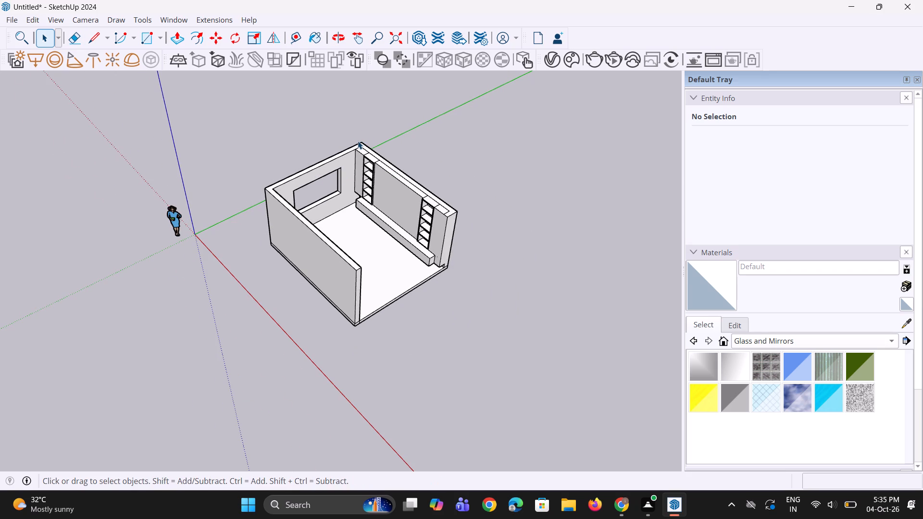
Examine the room's outer walls and overall form from ground level and from above.
{"action": "middle_click_drag", "start_coordinate": [198, 219], "coordinate": [237, 179]}
{"action": "scroll", "coordinate": [236, 181], "scroll_direction": "up", "scroll_amount": 1}
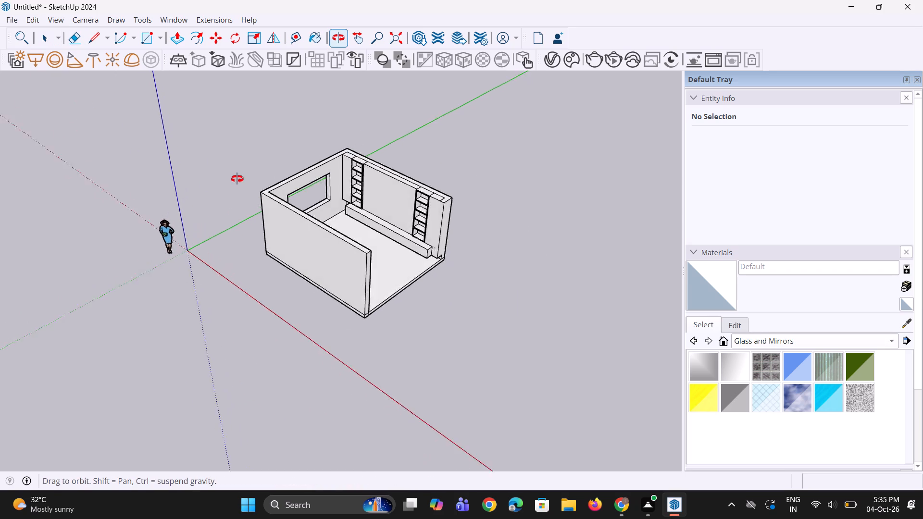
{"action": "scroll", "coordinate": [237, 179], "scroll_direction": "up", "scroll_amount": 1}
{"action": "middle_click_drag", "start_coordinate": [237, 179], "coordinate": [482, 63]}
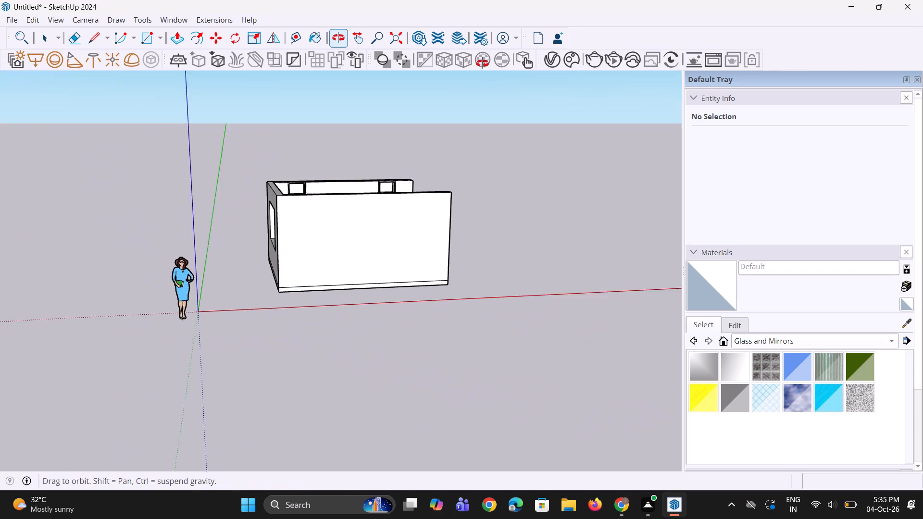
{"action": "middle_click_drag", "start_coordinate": [482, 63], "coordinate": [484, 63]}
{"action": "scroll", "coordinate": [478, 128], "scroll_direction": "up", "scroll_amount": 1}
{"action": "scroll", "coordinate": [344, 396], "scroll_direction": "down", "scroll_amount": 3}
{"action": "middle_click_drag", "start_coordinate": [213, 264], "coordinate": [238, 208]}
{"action": "scroll", "coordinate": [228, 212], "scroll_direction": "up", "scroll_amount": 1}
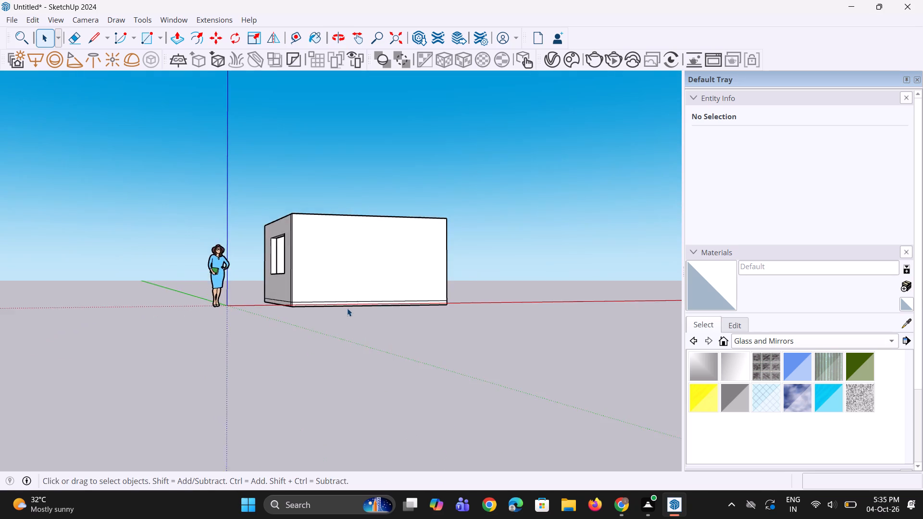
{"action": "scroll", "coordinate": [348, 308], "scroll_direction": "down", "scroll_amount": 6}
{"action": "middle_click_drag", "start_coordinate": [387, 309], "coordinate": [90, 277]}
{"action": "middle_click_drag", "start_coordinate": [449, 279], "coordinate": [365, 335]}
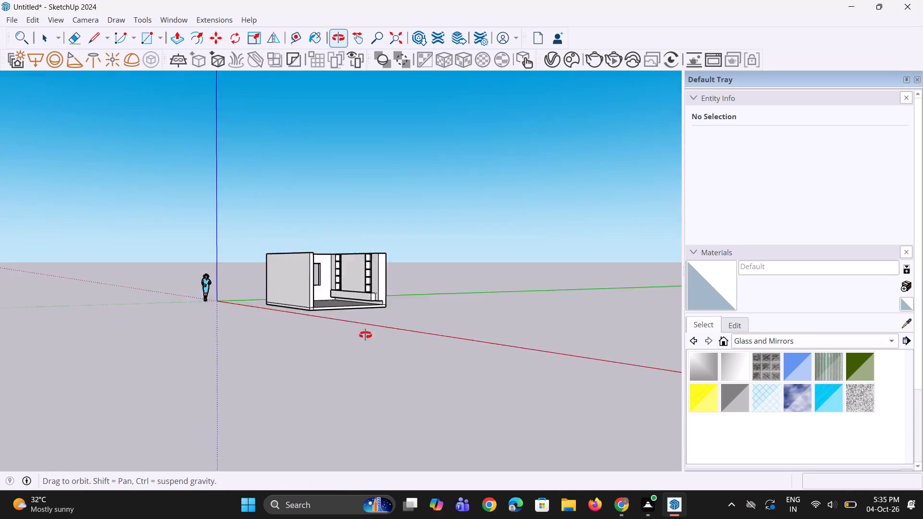
{"action": "middle_click_drag", "start_coordinate": [365, 335], "coordinate": [308, 360]}
{"action": "middle_click_drag", "start_coordinate": [225, 264], "coordinate": [258, 218]}
{"action": "scroll", "coordinate": [258, 259], "scroll_direction": "down", "scroll_amount": 2}
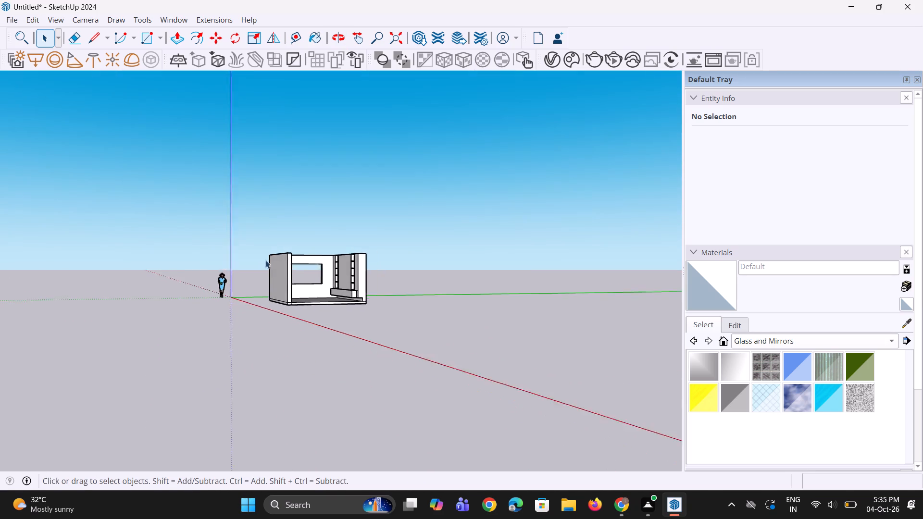
{"action": "scroll", "coordinate": [265, 260], "scroll_direction": "down", "scroll_amount": 2}
{"action": "middle_click_drag", "start_coordinate": [470, 250], "coordinate": [503, 293]}
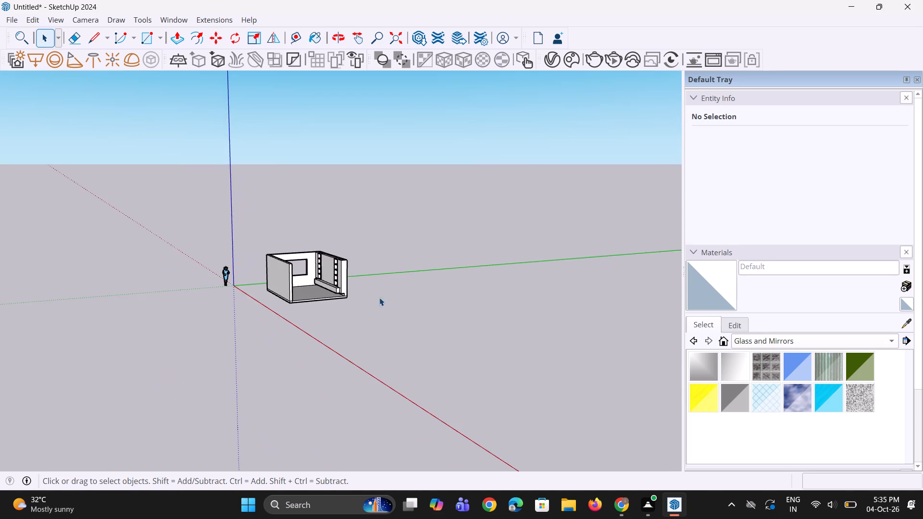
{"action": "scroll", "coordinate": [286, 172], "scroll_direction": "up", "scroll_amount": 1}
{"action": "scroll", "coordinate": [246, 243], "scroll_direction": "up", "scroll_amount": 3}
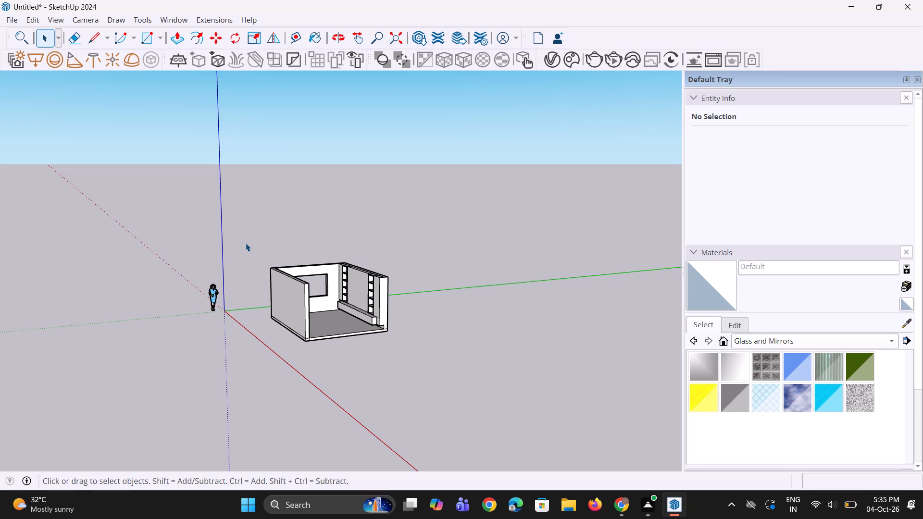
Examine the room's interior through its open side, including the window opening, the shelves and the projecting base.
{"action": "scroll", "coordinate": [306, 291], "scroll_direction": "up", "scroll_amount": 4}
{"action": "middle_click_drag", "start_coordinate": [361, 340], "coordinate": [215, 337]}
{"action": "scroll", "coordinate": [255, 309], "scroll_direction": "up", "scroll_amount": 2}
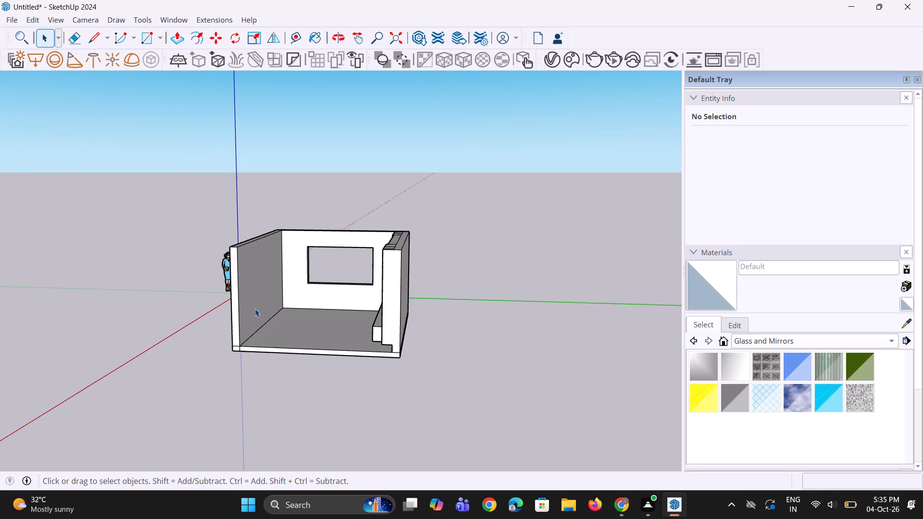
{"action": "scroll", "coordinate": [255, 309], "scroll_direction": "up", "scroll_amount": 2}
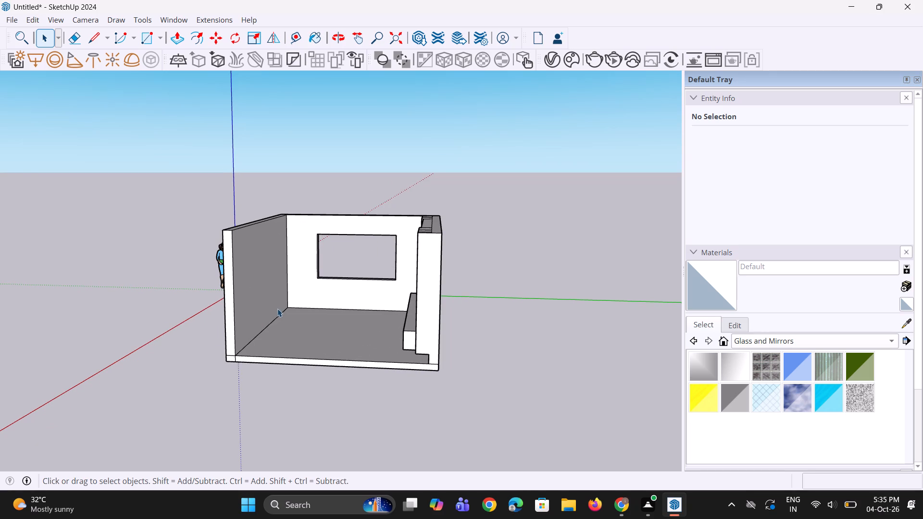
{"action": "scroll", "coordinate": [277, 309], "scroll_direction": "up", "scroll_amount": 3}
{"action": "left_click", "coordinate": [369, 244]}
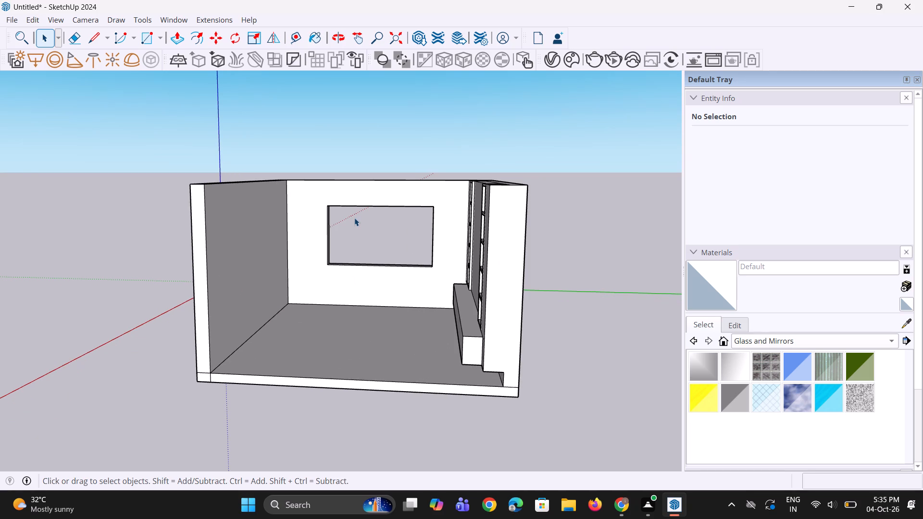
{"action": "left_click", "coordinate": [354, 217]}
{"action": "left_click", "coordinate": [221, 165]}
{"action": "triple_click", "coordinate": [221, 165]}
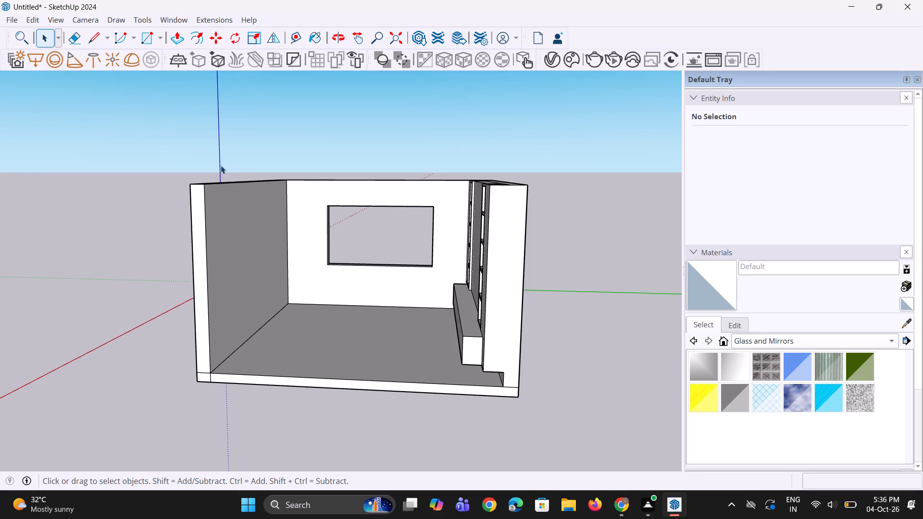
{"action": "left_click", "coordinate": [221, 165]}
{"action": "scroll", "coordinate": [171, 212], "scroll_direction": "up", "scroll_amount": 2}
{"action": "middle_click_drag", "start_coordinate": [198, 219], "coordinate": [228, 228]}
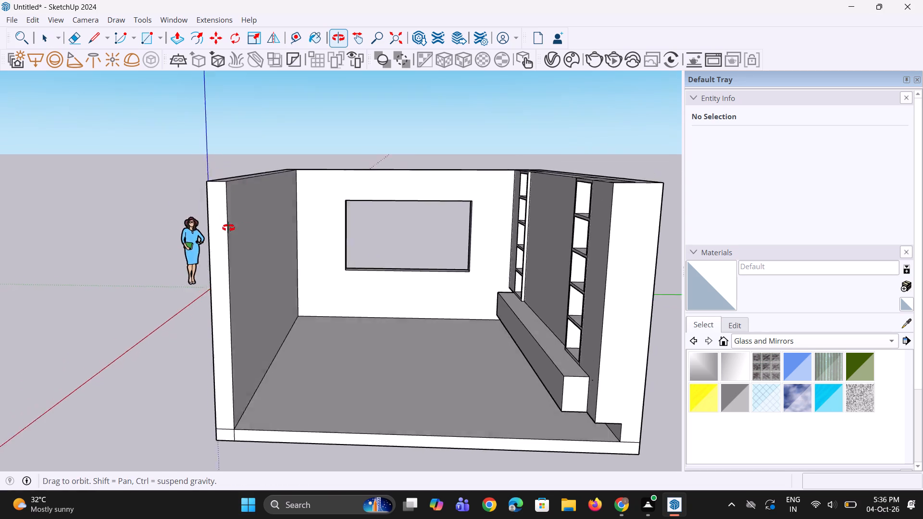
{"action": "middle_click_drag", "start_coordinate": [228, 228], "coordinate": [344, 243]}
{"action": "scroll", "coordinate": [262, 253], "scroll_direction": "down", "scroll_amount": 4}
{"action": "middle_click_drag", "start_coordinate": [224, 197], "coordinate": [233, 179]}
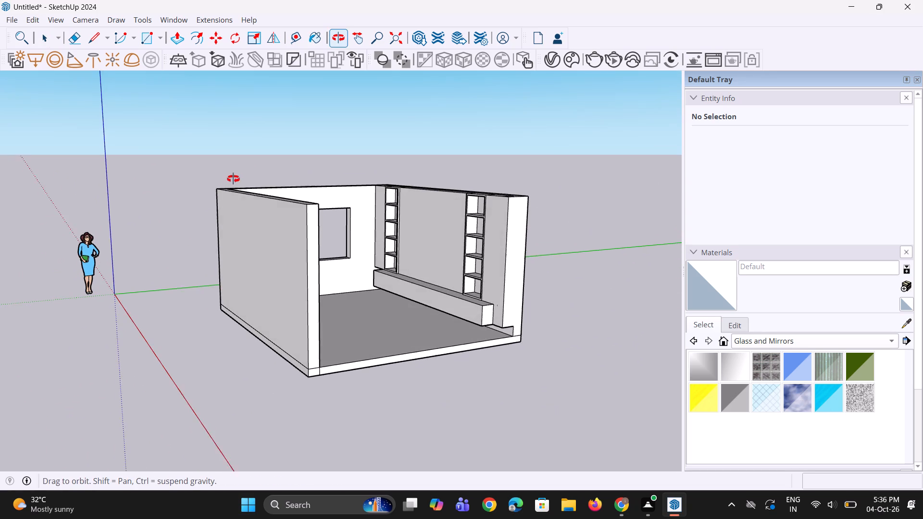
{"action": "middle_click_drag", "start_coordinate": [233, 179], "coordinate": [234, 179]}
{"action": "middle_click_drag", "start_coordinate": [376, 284], "coordinate": [316, 287]}
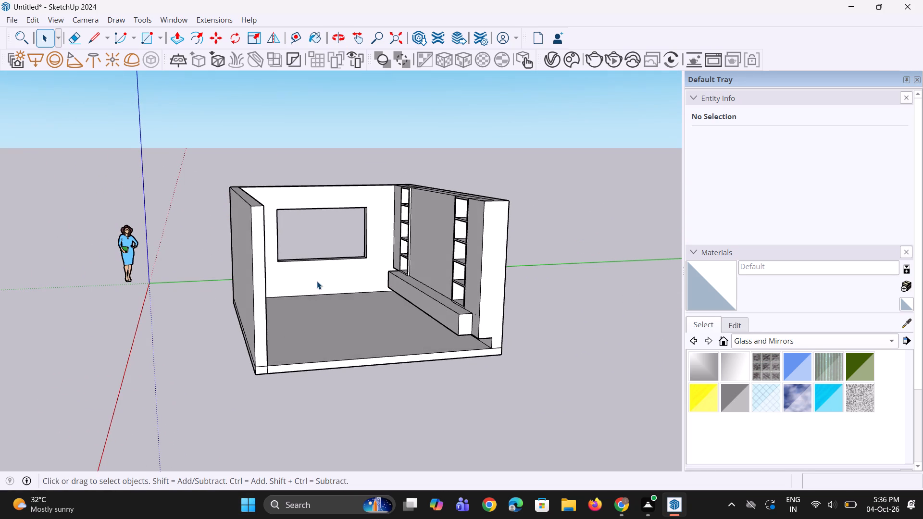
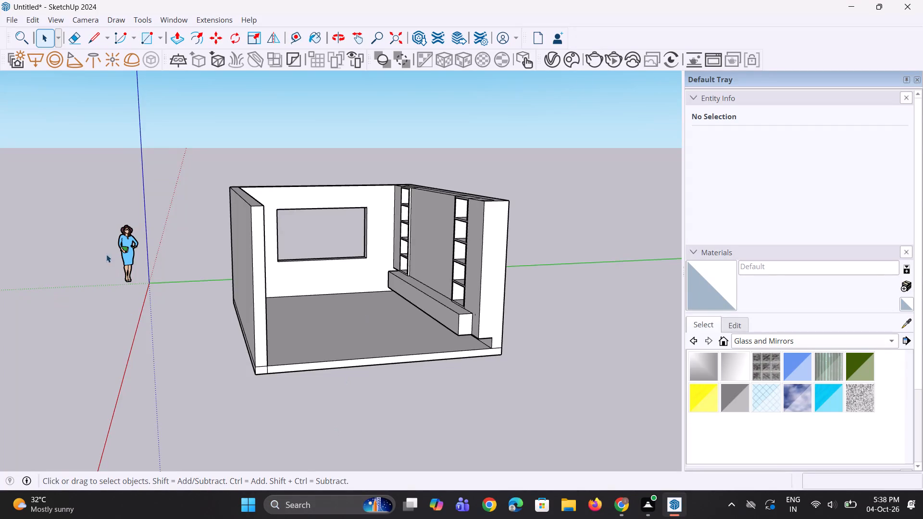
Examine the room from its open side, comparing the window wall, the shelved back wall and the projecting base from different angles.
{"action": "scroll", "coordinate": [123, 239], "scroll_direction": "up", "scroll_amount": 5}
{"action": "scroll", "coordinate": [196, 241], "scroll_direction": "down", "scroll_amount": 6}
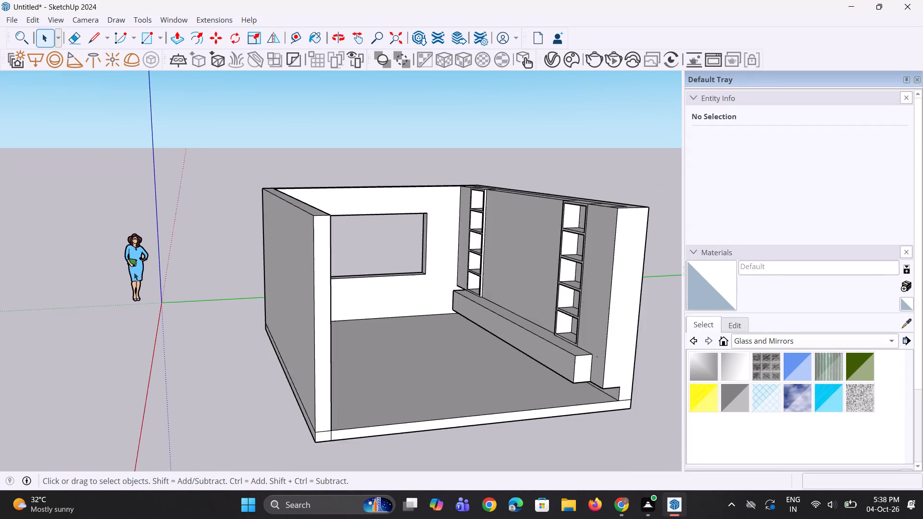
{"action": "scroll", "coordinate": [134, 272], "scroll_direction": "down", "scroll_amount": 4}
{"action": "middle_click_drag", "start_coordinate": [491, 269], "coordinate": [432, 290]}
{"action": "scroll", "coordinate": [292, 233], "scroll_direction": "up", "scroll_amount": 3}
{"action": "middle_click_drag", "start_coordinate": [287, 225], "coordinate": [294, 216]}
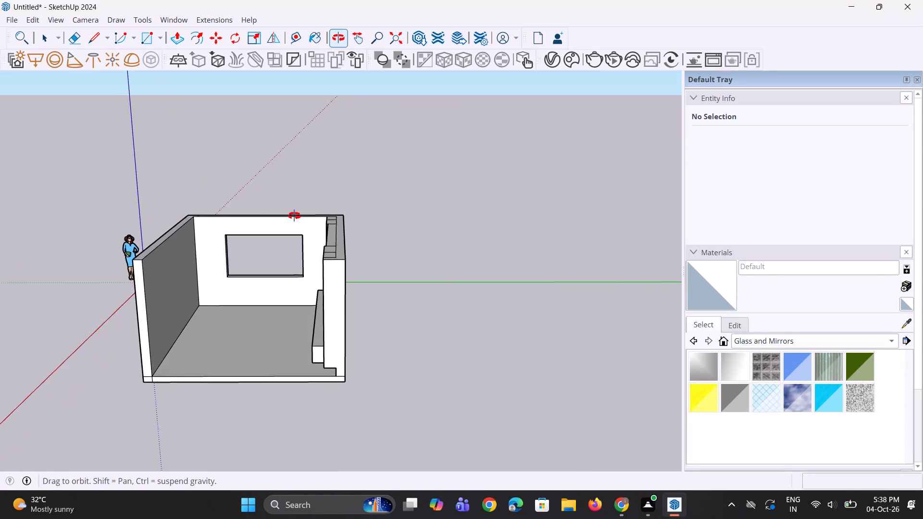
{"action": "middle_click_drag", "start_coordinate": [294, 216], "coordinate": [430, 212]}
{"action": "scroll", "coordinate": [296, 213], "scroll_direction": "up", "scroll_amount": 1}
{"action": "scroll", "coordinate": [371, 263], "scroll_direction": "up", "scroll_amount": 2}
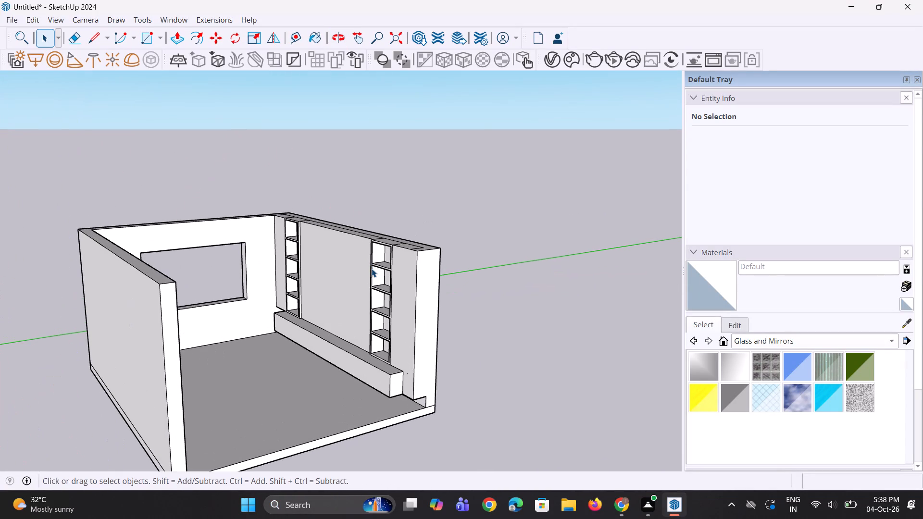
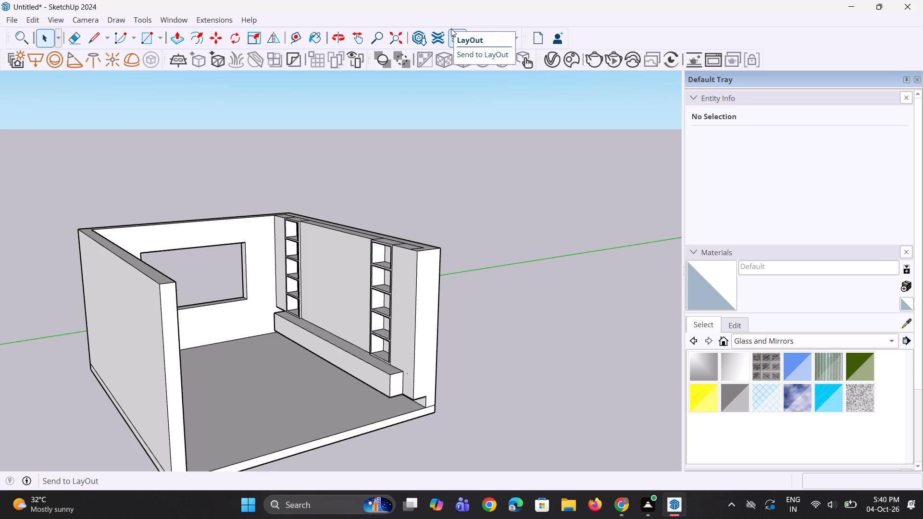
Switch to WhatsApp in Chrome and examine the living-room reference photo with the TV wall, lit shelves and floating base.
{"action": "left_click", "coordinate": [501, 514]}
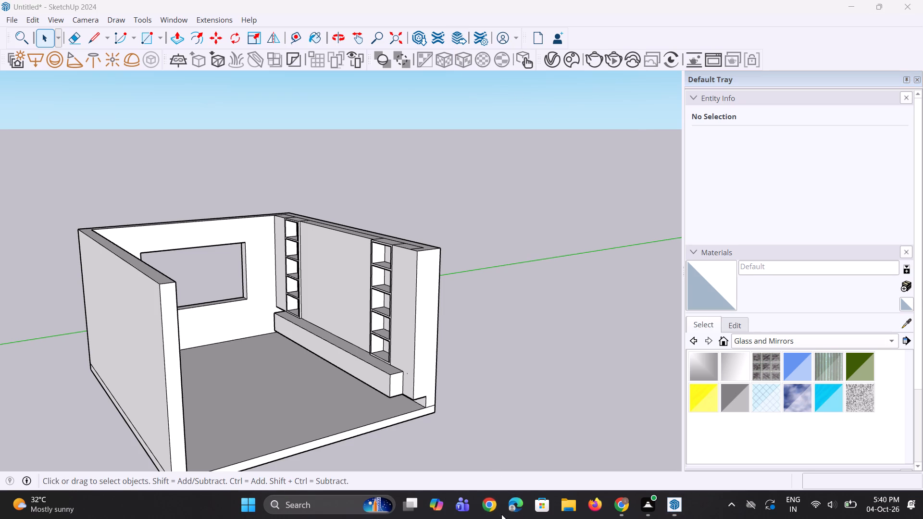
{"action": "left_click", "coordinate": [305, 246]}
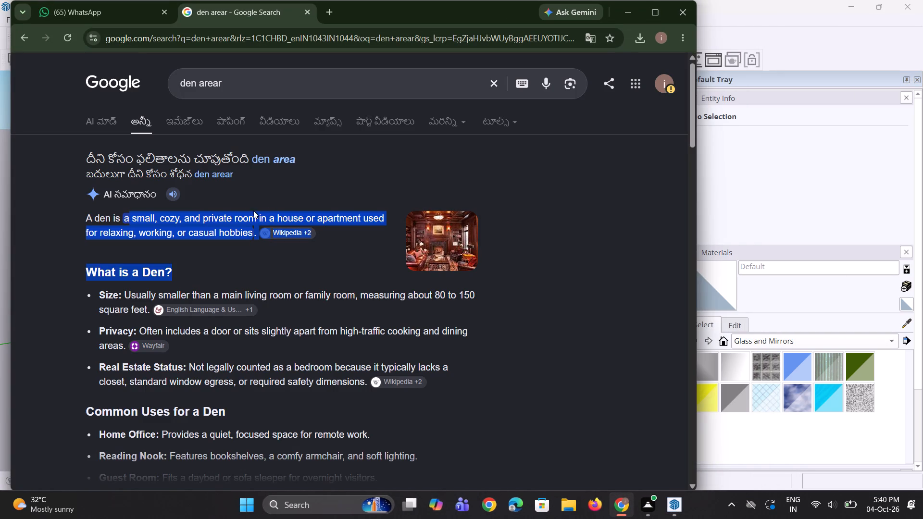
{"action": "left_click", "coordinate": [127, 20]}
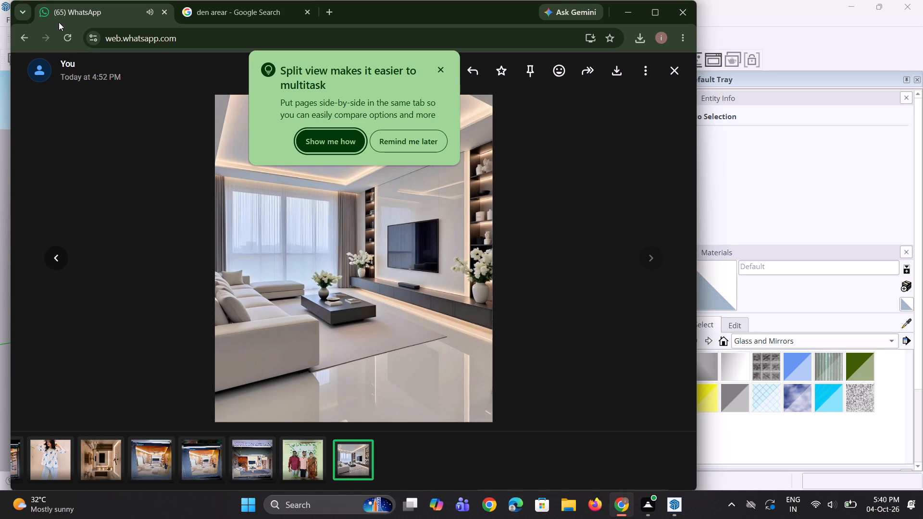
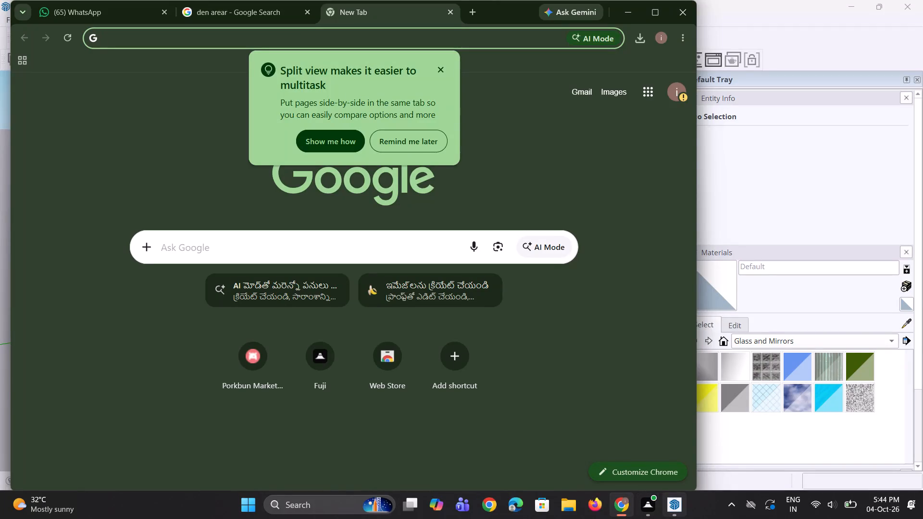
Switch from Chrome back to the living-room model in SketchUp.
{"action": "left_click", "coordinate": [674, 518]}
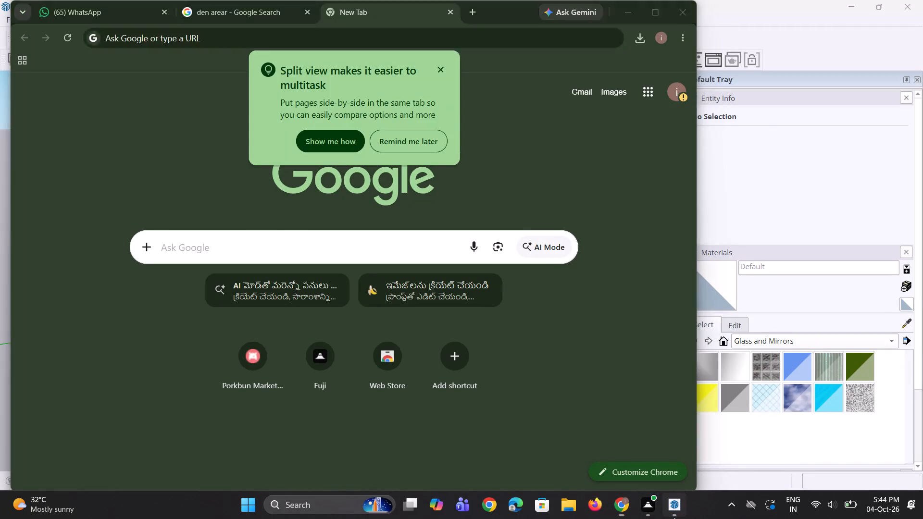
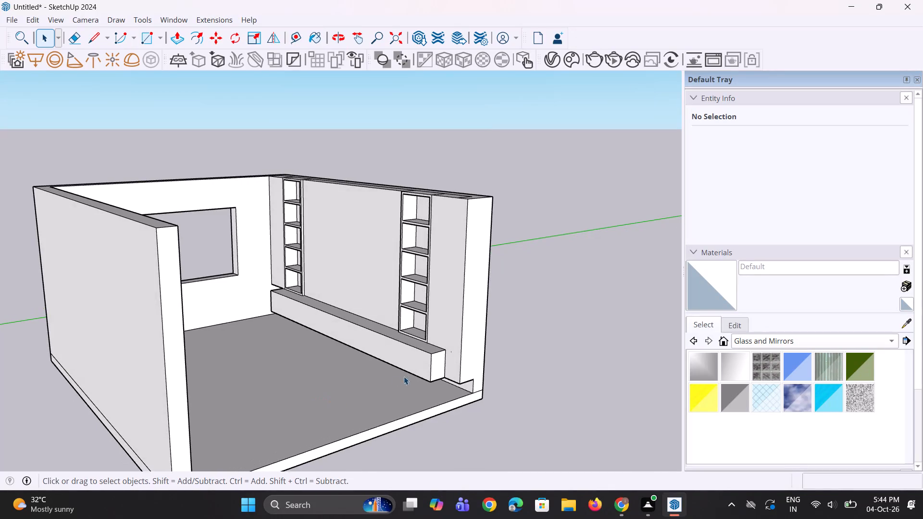
Divide the front face of the low TV base into five equal panels by copying its vertical end edge to the far end with /5 spacing.
{"action": "scroll", "coordinate": [406, 374], "scroll_direction": "up", "scroll_amount": 3}
{"action": "left_click", "coordinate": [439, 362]}
{"action": "scroll", "coordinate": [436, 376], "scroll_direction": "up", "scroll_amount": 4}
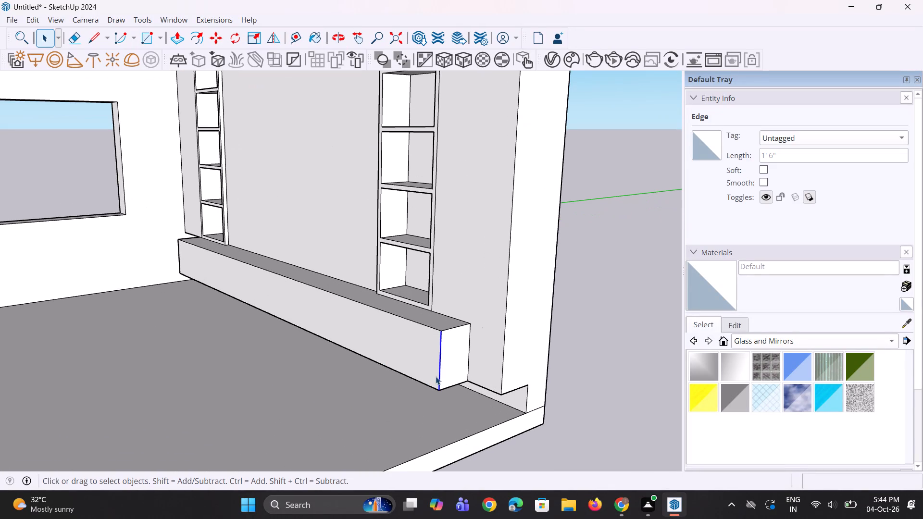
{"action": "key", "text": "m"}
{"action": "left_click", "coordinate": [436, 390]}
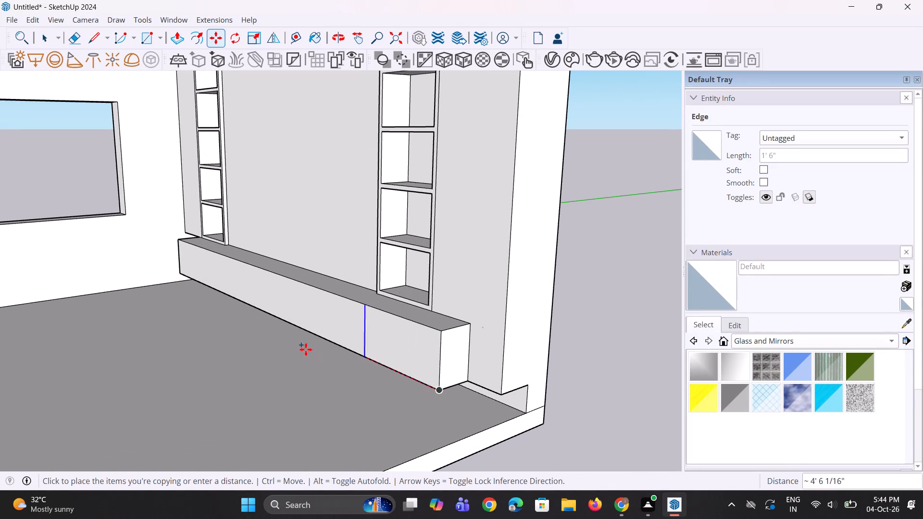
{"action": "left_click", "coordinate": [178, 272]}
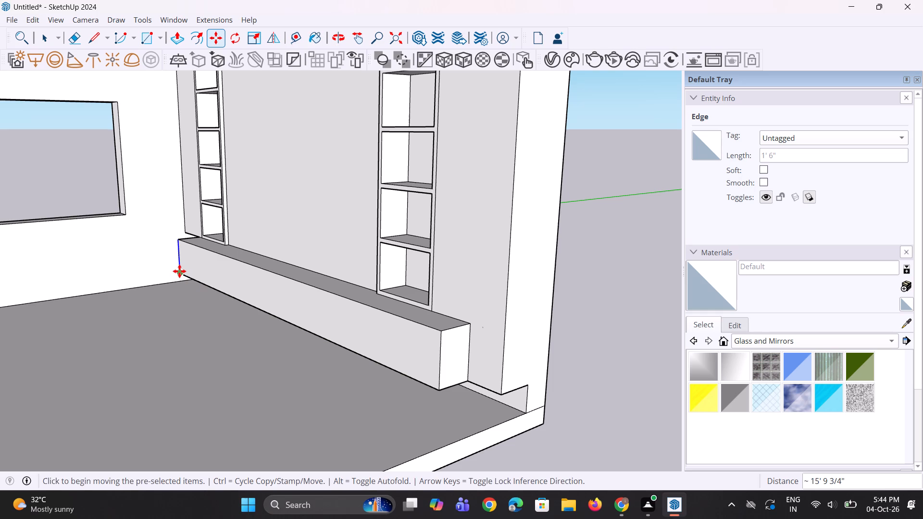
{"action": "type", "text": "/5"}
{"action": "key", "text": "Return"}
{"action": "scroll", "coordinate": [265, 346], "scroll_direction": "down", "scroll_amount": 4}
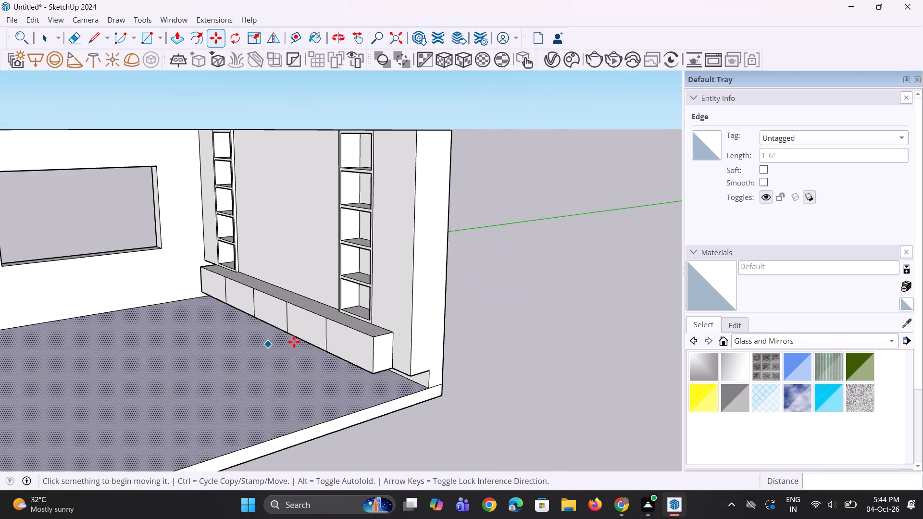
{"action": "key", "text": "space"}
{"action": "left_click", "coordinate": [535, 339]}
Examine the divided TV base, the shelved back wall and the whole room from several angles.
{"action": "middle_click_drag", "start_coordinate": [265, 361], "coordinate": [489, 445]}
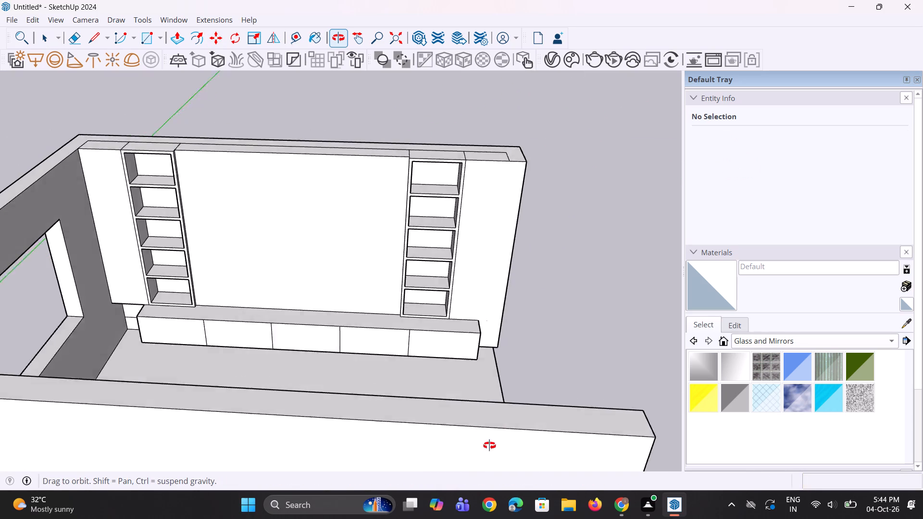
{"action": "middle_click_drag", "start_coordinate": [489, 445], "coordinate": [481, 417]}
{"action": "middle_click_drag", "start_coordinate": [326, 340], "coordinate": [326, 383]}
{"action": "scroll", "coordinate": [291, 339], "scroll_direction": "up", "scroll_amount": 3}
{"action": "middle_click_drag", "start_coordinate": [371, 345], "coordinate": [276, 319]}
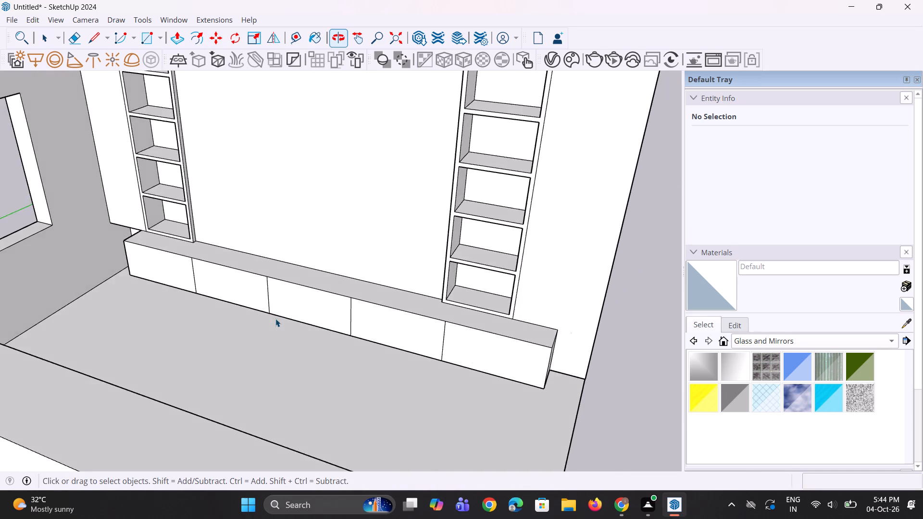
{"action": "scroll", "coordinate": [274, 317], "scroll_direction": "down", "scroll_amount": 9}
{"action": "middle_click_drag", "start_coordinate": [338, 353], "coordinate": [192, 328]}
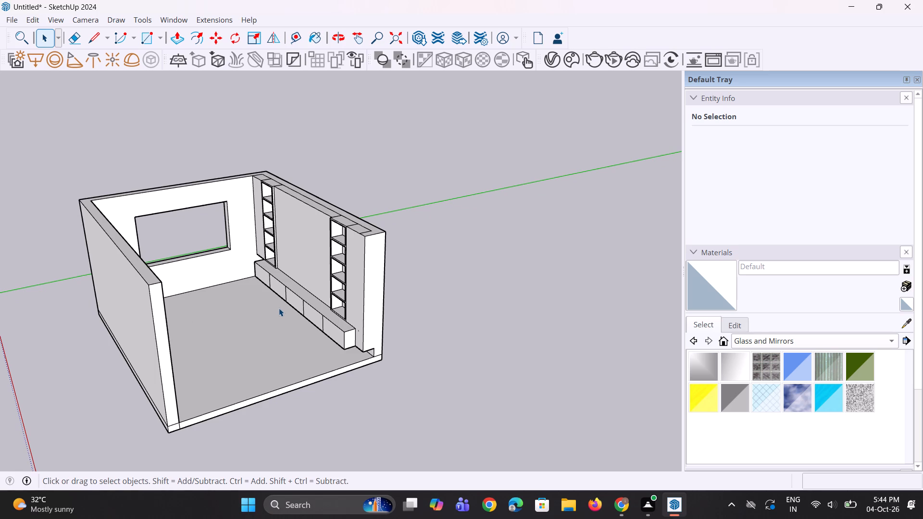
{"action": "scroll", "coordinate": [279, 308], "scroll_direction": "down", "scroll_amount": 3}
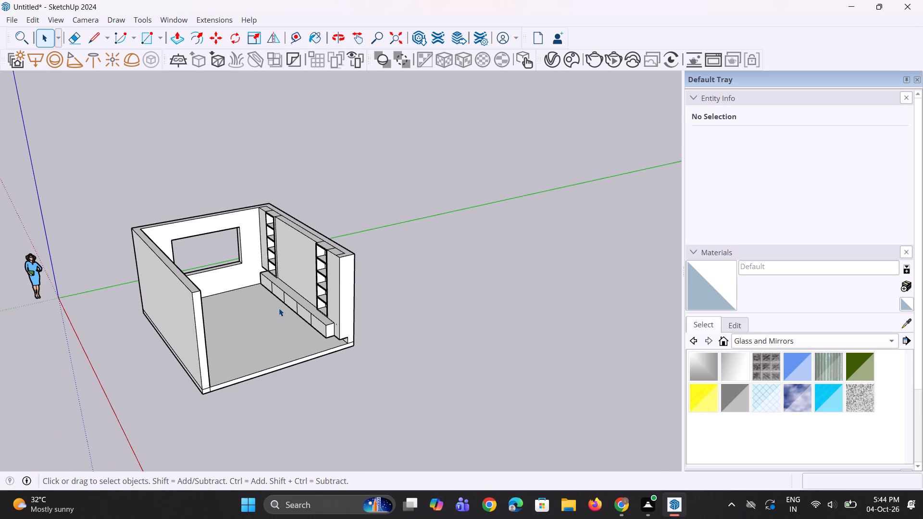
{"action": "scroll", "coordinate": [75, 251], "scroll_direction": "up", "scroll_amount": 4}
{"action": "scroll", "coordinate": [150, 90], "scroll_direction": "down", "scroll_amount": 2}
{"action": "middle_click_drag", "start_coordinate": [93, 216], "coordinate": [96, 200]}
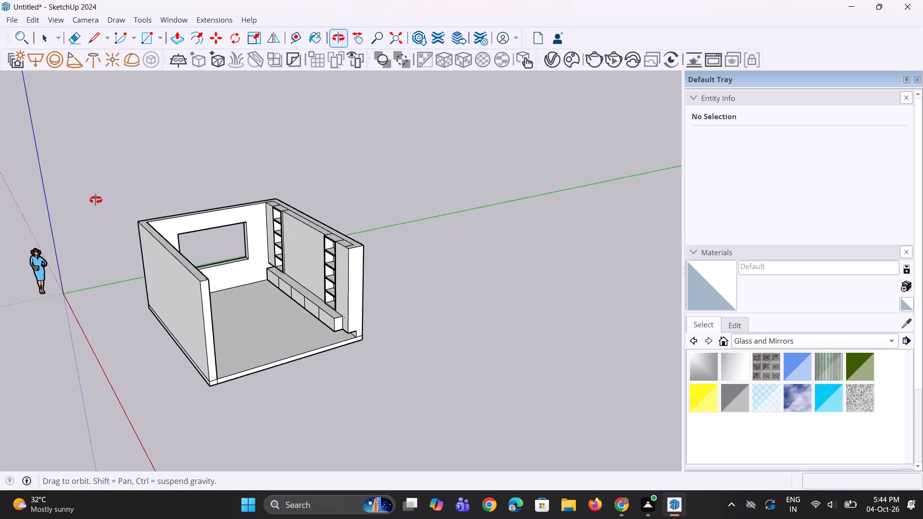
{"action": "middle_click_drag", "start_coordinate": [96, 200], "coordinate": [164, 192]}
{"action": "scroll", "coordinate": [90, 209], "scroll_direction": "up", "scroll_amount": 1}
{"action": "middle_click_drag", "start_coordinate": [89, 209], "coordinate": [95, 199]}
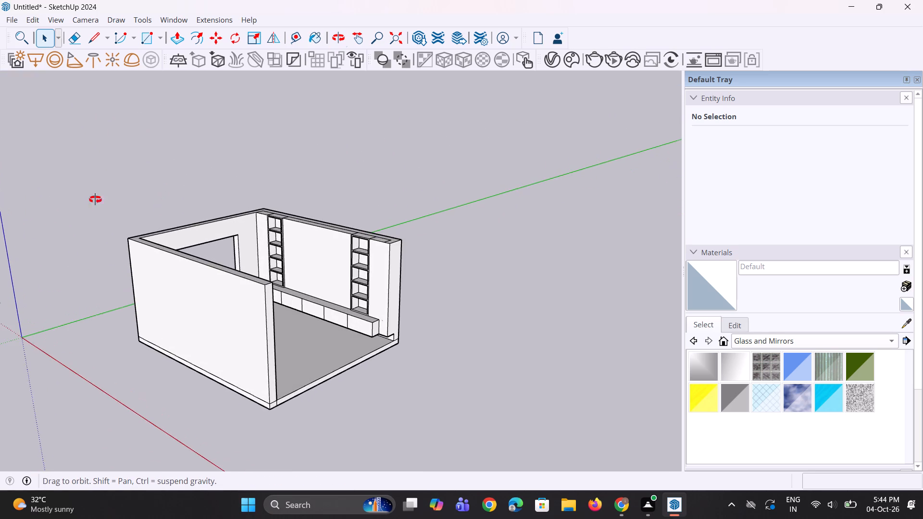
{"action": "middle_click_drag", "start_coordinate": [95, 199], "coordinate": [46, 181]}
{"action": "middle_click_drag", "start_coordinate": [463, 323], "coordinate": [463, 325]}
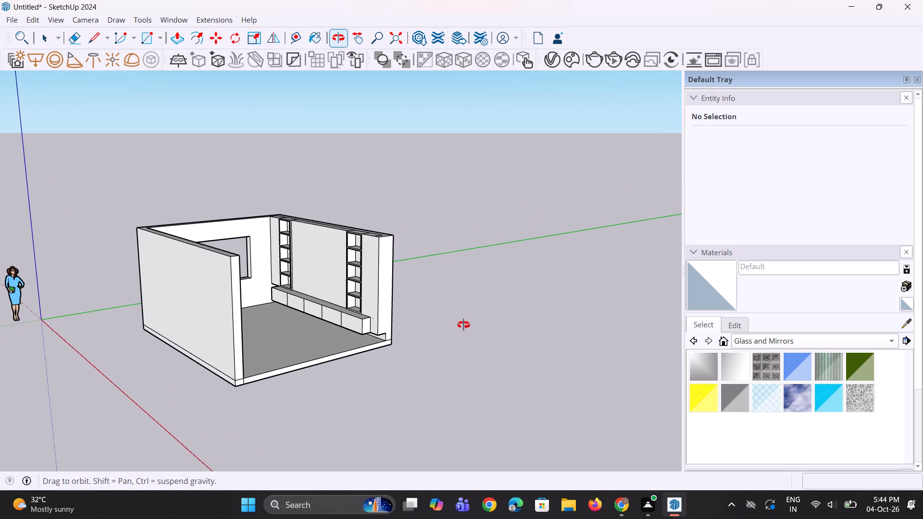
{"action": "middle_click_drag", "start_coordinate": [463, 325], "coordinate": [342, 347]}
{"action": "right_click_drag", "start_coordinate": [342, 347], "coordinate": [346, 335]}
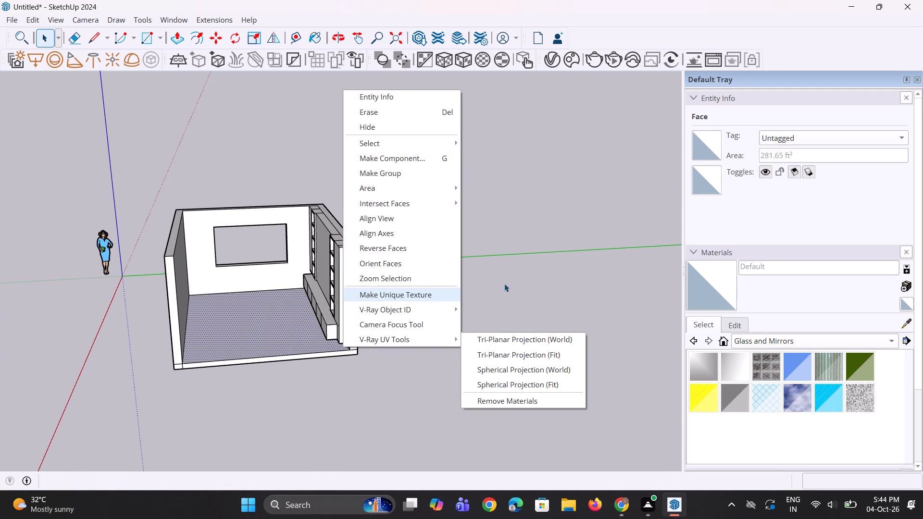
{"action": "left_click", "coordinate": [504, 284]}
{"action": "middle_click_drag", "start_coordinate": [363, 341], "coordinate": [364, 334]}
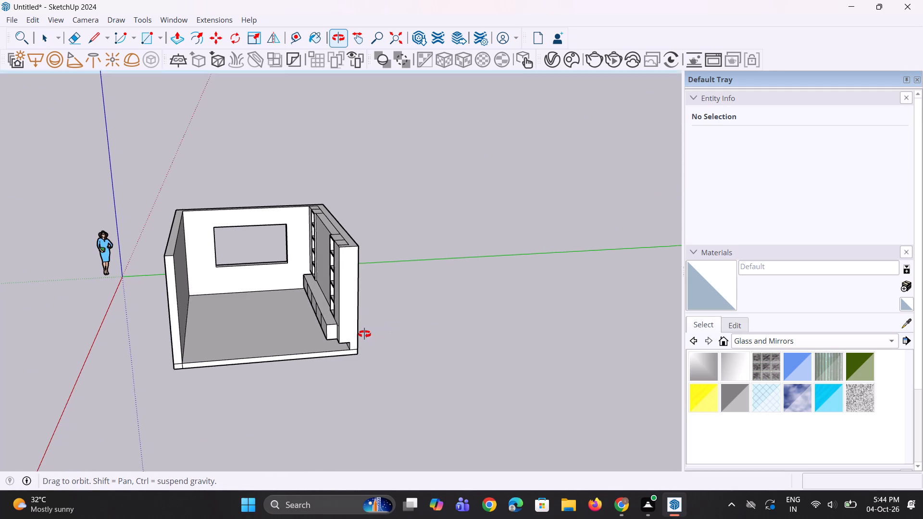
{"action": "middle_click_drag", "start_coordinate": [364, 334], "coordinate": [368, 327]}
{"action": "middle_click_drag", "start_coordinate": [348, 342], "coordinate": [356, 321]}
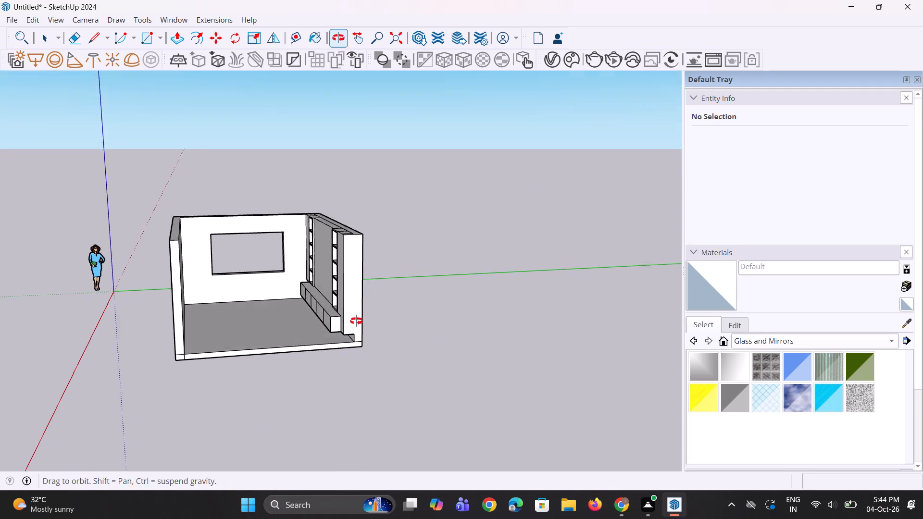
{"action": "middle_click_drag", "start_coordinate": [356, 321], "coordinate": [362, 359]}
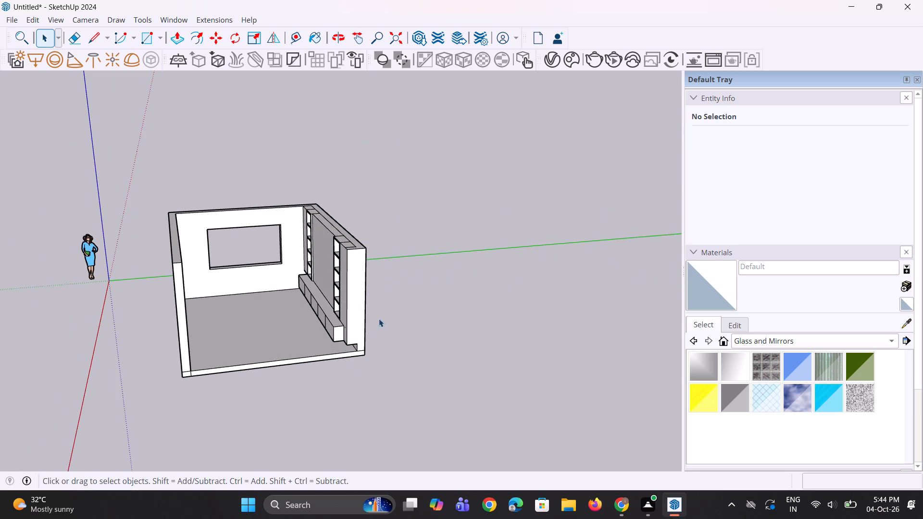
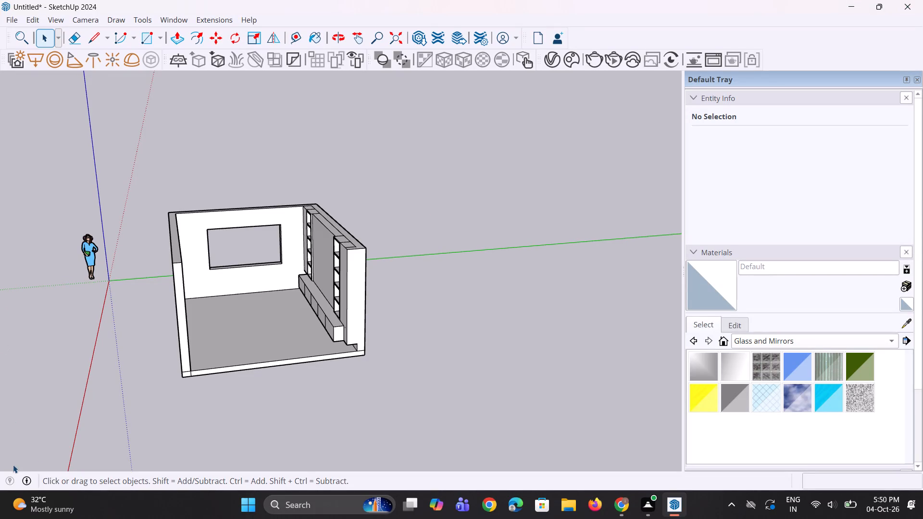
Inspect the room model up close and from a distance, checking the window opening, shelved TV wall and five-panel base.
{"action": "scroll", "coordinate": [94, 347], "scroll_direction": "up", "scroll_amount": 11}
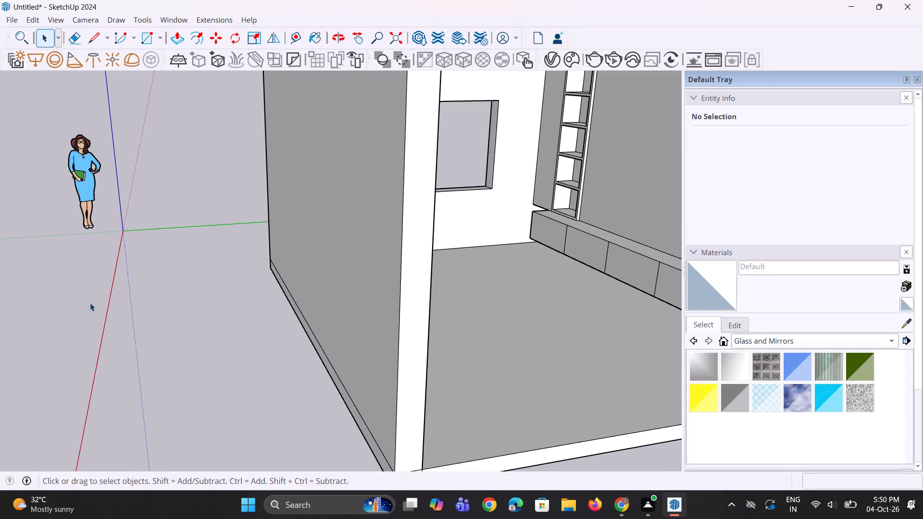
{"action": "scroll", "coordinate": [88, 310], "scroll_direction": "down", "scroll_amount": 6}
{"action": "middle_click_drag", "start_coordinate": [153, 168], "coordinate": [101, 168]}
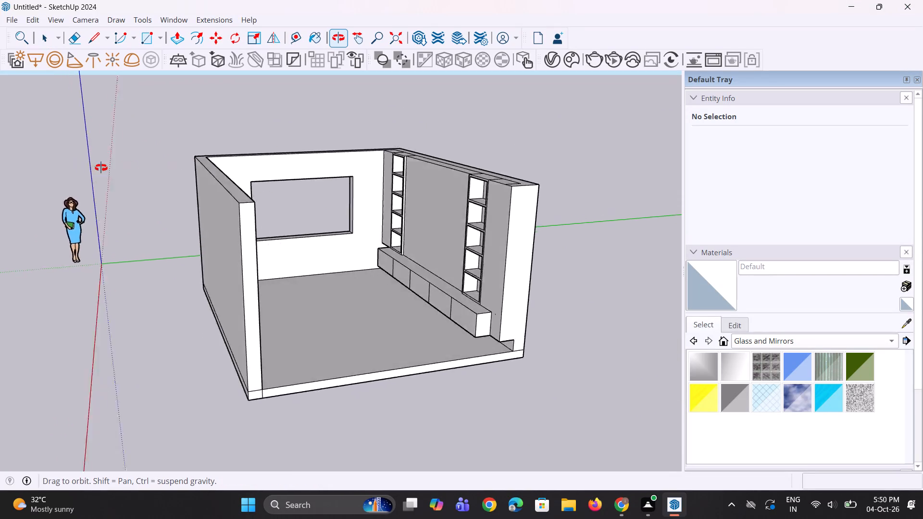
{"action": "middle_click_drag", "start_coordinate": [101, 168], "coordinate": [146, 211]}
{"action": "scroll", "coordinate": [146, 211], "scroll_direction": "up", "scroll_amount": 1}
{"action": "scroll", "coordinate": [444, 240], "scroll_direction": "up", "scroll_amount": 4}
{"action": "scroll", "coordinate": [379, 226], "scroll_direction": "up", "scroll_amount": 1}
{"action": "middle_click_drag", "start_coordinate": [382, 229], "coordinate": [460, 243]}
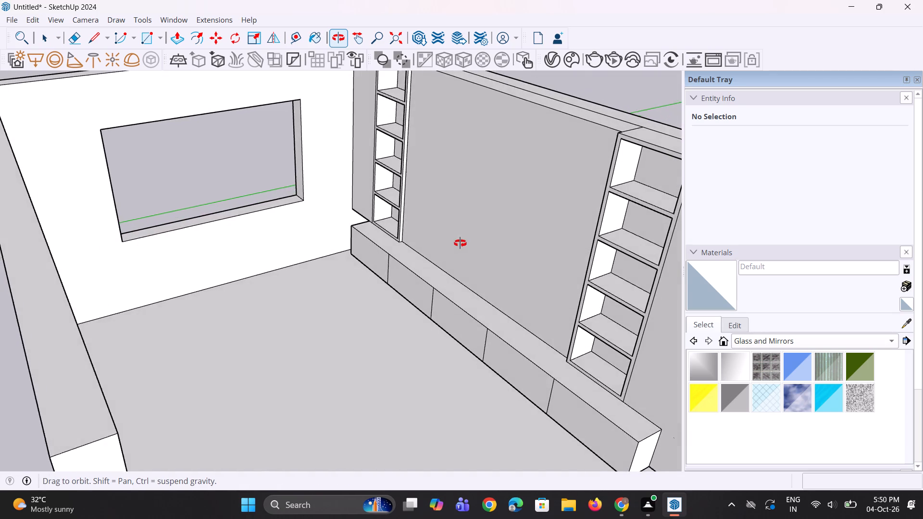
{"action": "middle_click_drag", "start_coordinate": [460, 243], "coordinate": [423, 195]}
{"action": "scroll", "coordinate": [381, 197], "scroll_direction": "down", "scroll_amount": 5}
{"action": "middle_click_drag", "start_coordinate": [352, 305], "coordinate": [334, 291]}
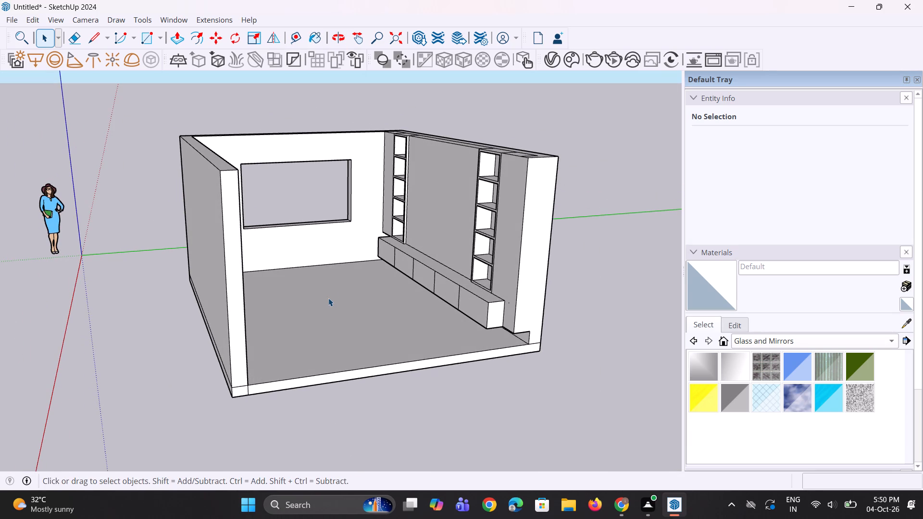
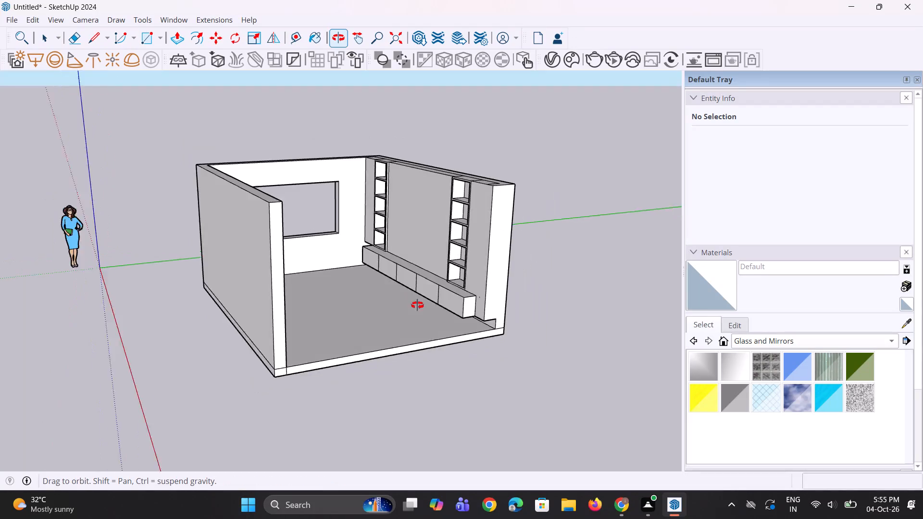
Use Push/Pull to extend the open end of the low TV base outward by about 3 7/8".
{"action": "scroll", "coordinate": [440, 330], "scroll_direction": "up", "scroll_amount": 4}
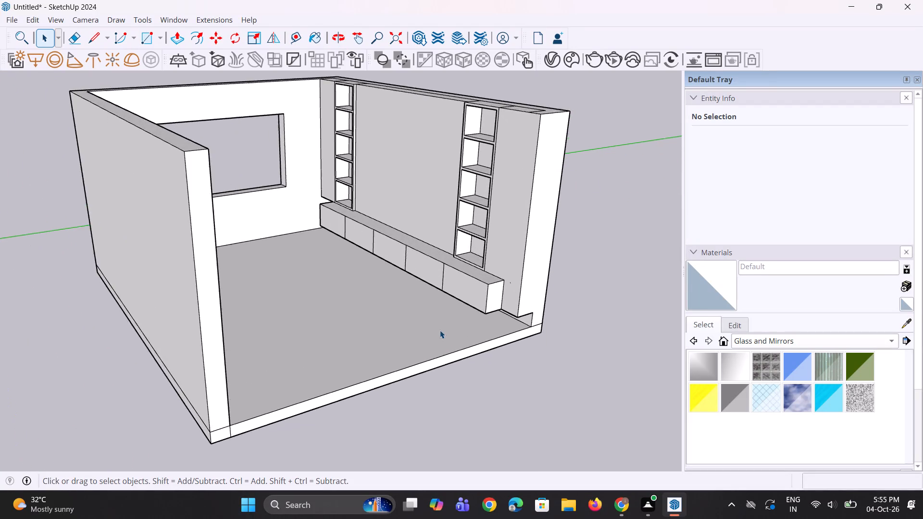
{"action": "scroll", "coordinate": [440, 330], "scroll_direction": "up", "scroll_amount": 1}
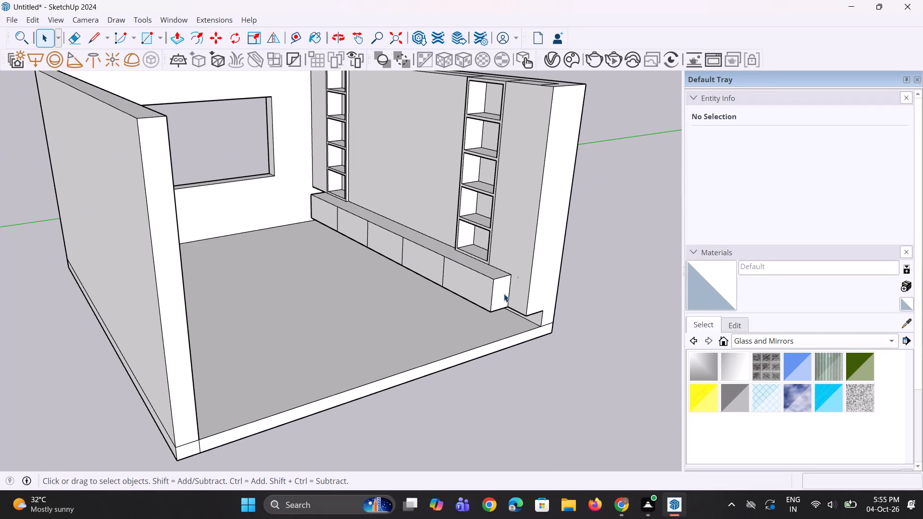
{"action": "key", "text": "p"}
{"action": "left_click", "coordinate": [504, 294]}
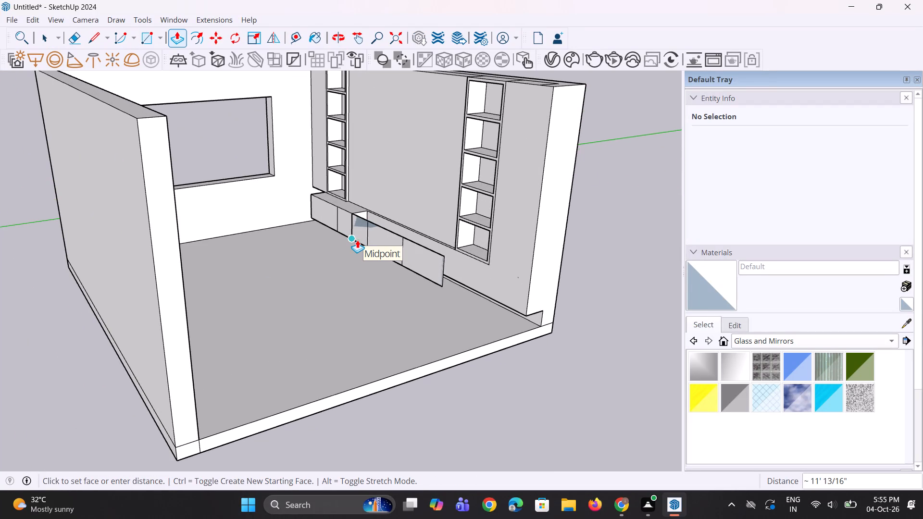
{"action": "key", "text": "Escape"}
{"action": "scroll", "coordinate": [342, 320], "scroll_direction": "down", "scroll_amount": 3}
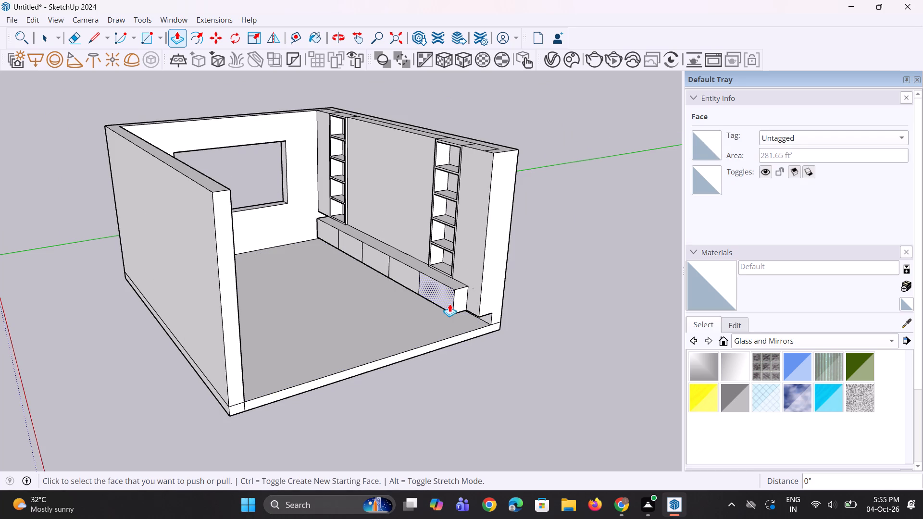
{"action": "left_click", "coordinate": [461, 306]}
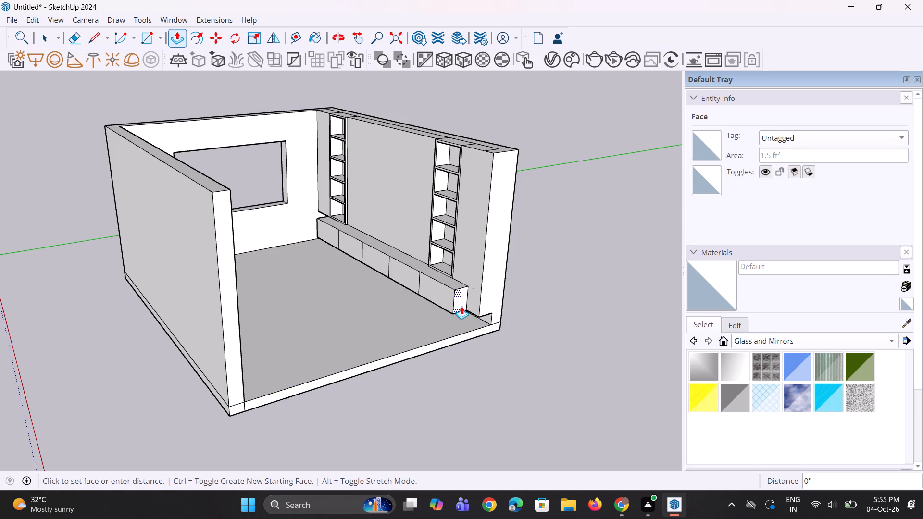
{"action": "left_click", "coordinate": [468, 304]}
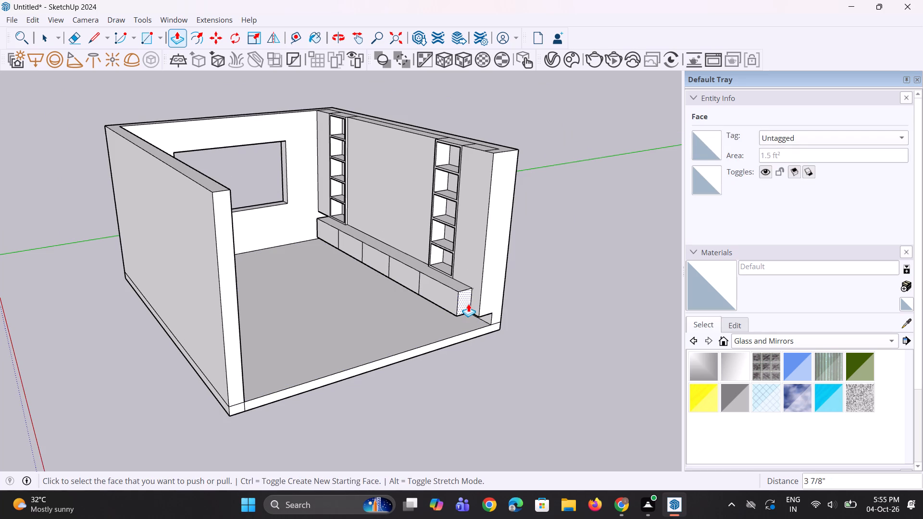
{"action": "key", "text": "space"}
{"action": "key", "text": "space"}
Use Push/Pull to lower the window opening's sill face by about 1' 1", making the opening taller.
{"action": "scroll", "coordinate": [413, 357], "scroll_direction": "down", "scroll_amount": 8}
{"action": "middle_click_drag", "start_coordinate": [397, 346], "coordinate": [397, 335]}
{"action": "left_click", "coordinate": [471, 191]}
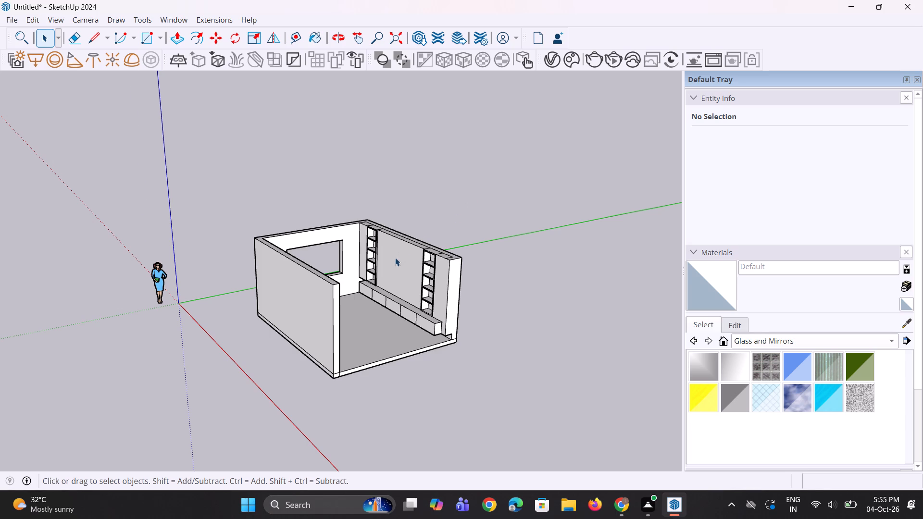
{"action": "scroll", "coordinate": [395, 258], "scroll_direction": "up", "scroll_amount": 1}
{"action": "scroll", "coordinate": [319, 235], "scroll_direction": "up", "scroll_amount": 3}
{"action": "middle_click_drag", "start_coordinate": [336, 358], "coordinate": [117, 320]}
{"action": "scroll", "coordinate": [117, 319], "scroll_direction": "down", "scroll_amount": 2}
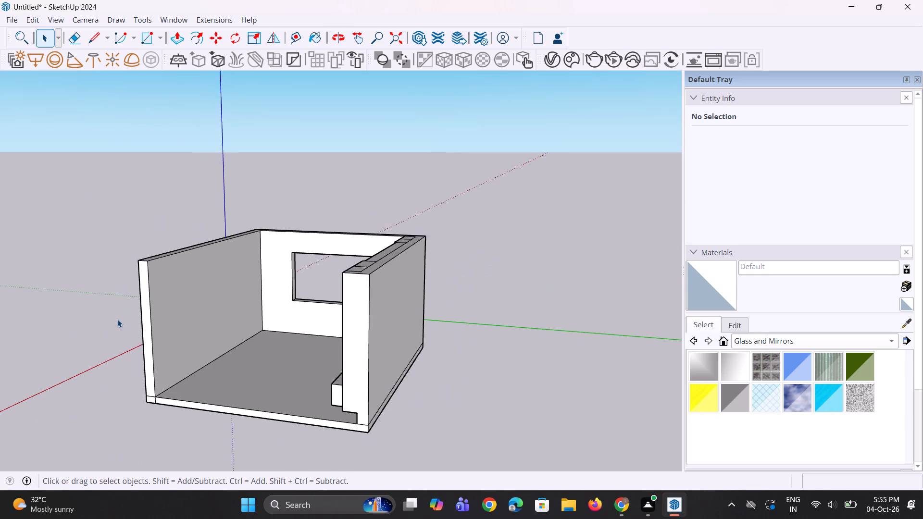
{"action": "scroll", "coordinate": [117, 319], "scroll_direction": "down", "scroll_amount": 2}
{"action": "middle_click_drag", "start_coordinate": [186, 296], "coordinate": [262, 301]}
{"action": "scroll", "coordinate": [262, 301], "scroll_direction": "up", "scroll_amount": 3}
{"action": "middle_click_drag", "start_coordinate": [262, 301], "coordinate": [271, 312]}
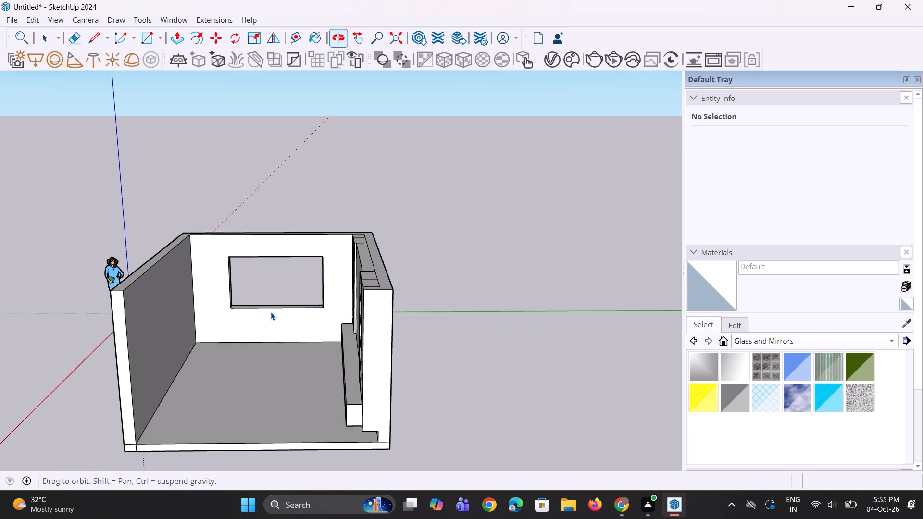
{"action": "scroll", "coordinate": [281, 303], "scroll_direction": "up", "scroll_amount": 3}
{"action": "middle_click", "coordinate": [281, 298]}
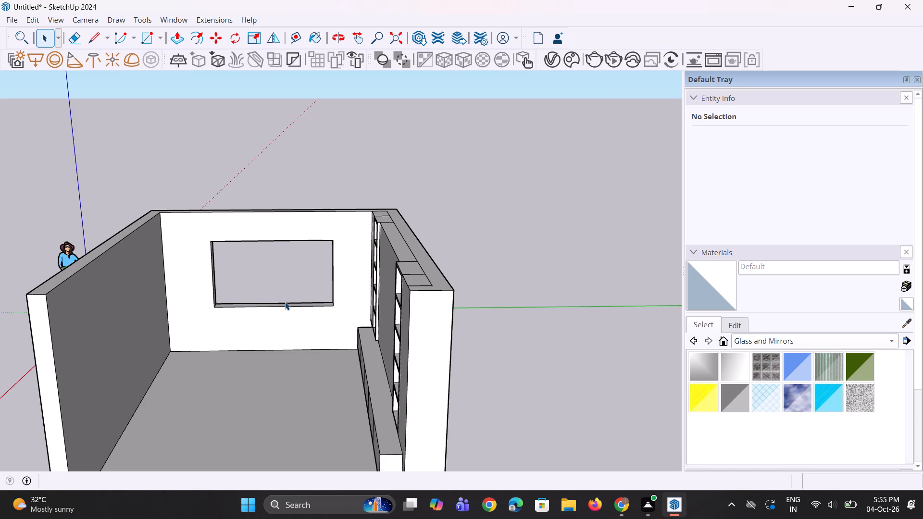
{"action": "scroll", "coordinate": [287, 301], "scroll_direction": "down", "scroll_amount": 2}
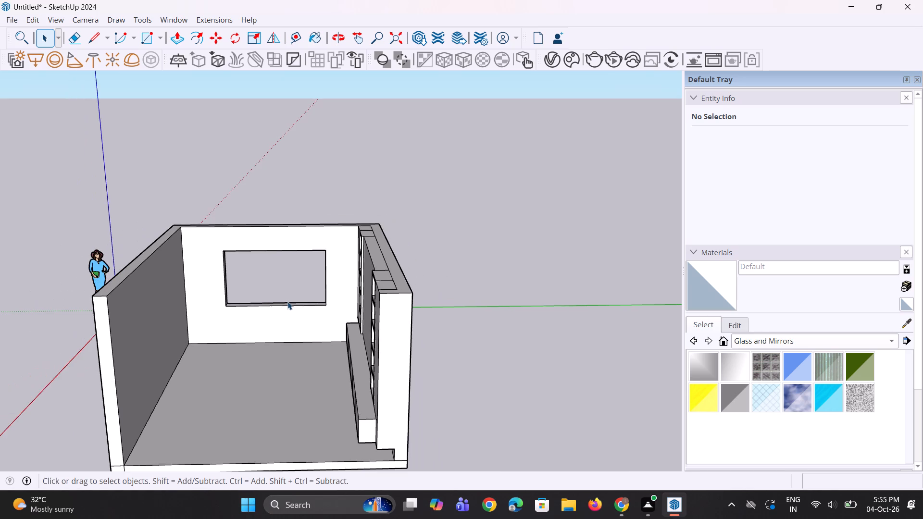
{"action": "scroll", "coordinate": [287, 301], "scroll_direction": "down", "scroll_amount": 3}
{"action": "middle_click", "coordinate": [287, 304]}
{"action": "scroll", "coordinate": [279, 303], "scroll_direction": "up", "scroll_amount": 4}
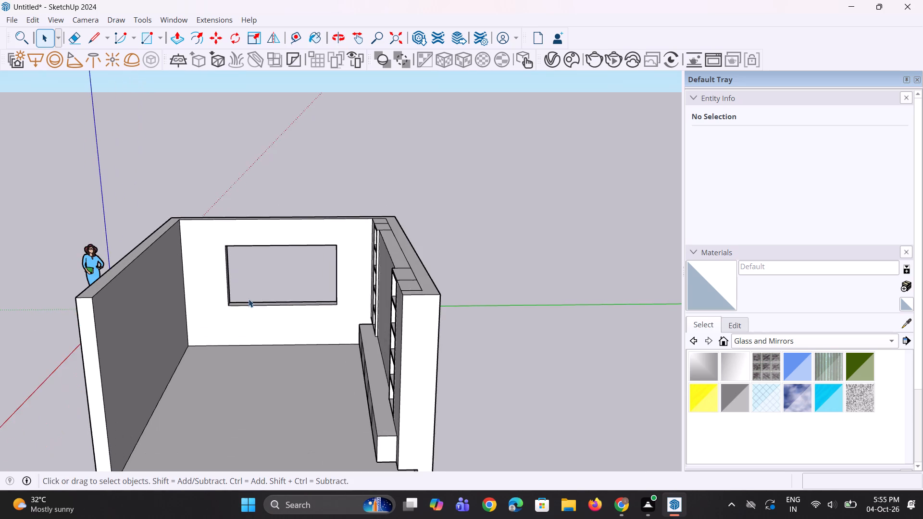
{"action": "scroll", "coordinate": [249, 299], "scroll_direction": "up", "scroll_amount": 3}
{"action": "middle_click_drag", "start_coordinate": [246, 301], "coordinate": [279, 321]}
{"action": "key", "text": "p"}
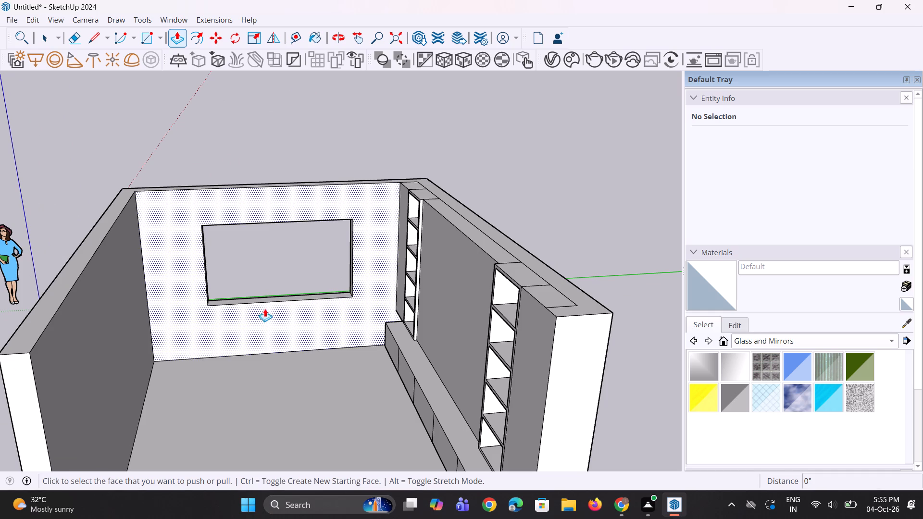
{"action": "left_click", "coordinate": [267, 298]}
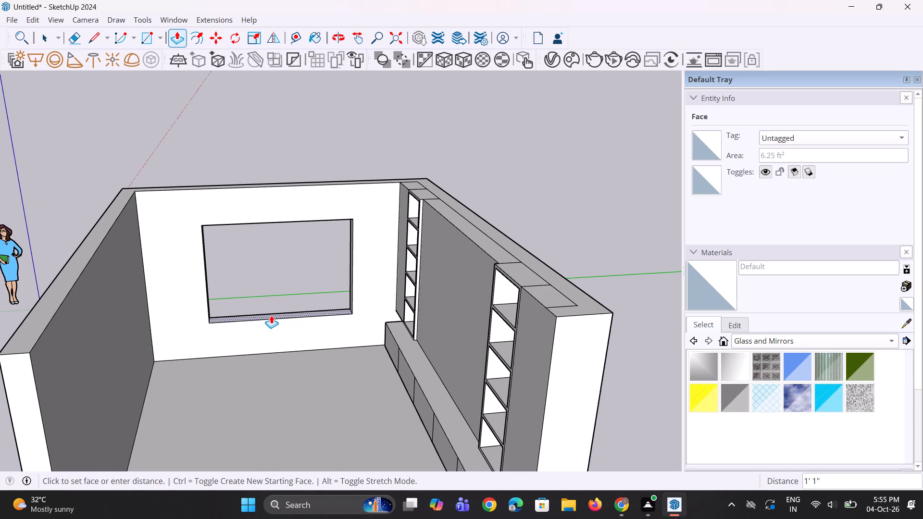
{"action": "left_click", "coordinate": [271, 315]}
{"action": "key", "text": "space"}
{"action": "key", "text": "space"}
Import the two-pane sliding window model Group_78 from the Downloads folder.
{"action": "scroll", "coordinate": [233, 341], "scroll_direction": "down", "scroll_amount": 4}
{"action": "middle_click_drag", "start_coordinate": [233, 340], "coordinate": [206, 304]}
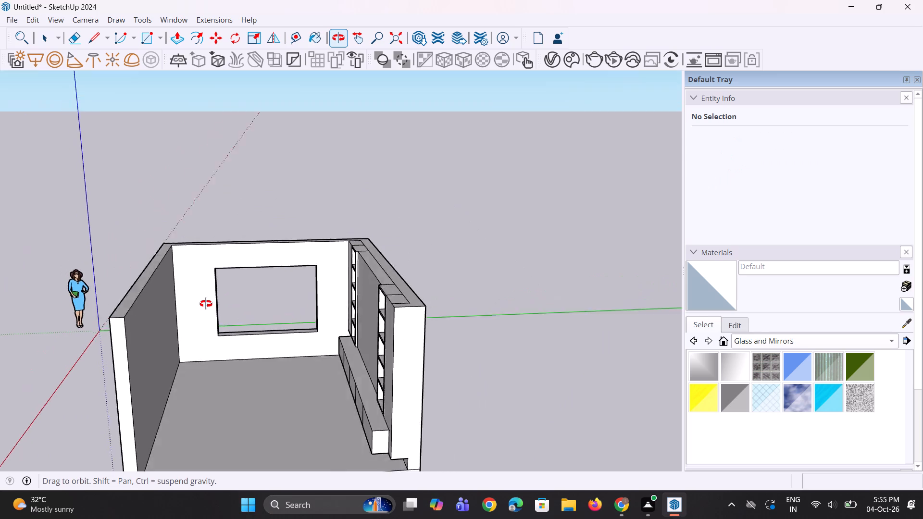
{"action": "middle_click_drag", "start_coordinate": [206, 304], "coordinate": [203, 303]}
{"action": "left_click", "coordinate": [253, 175]}
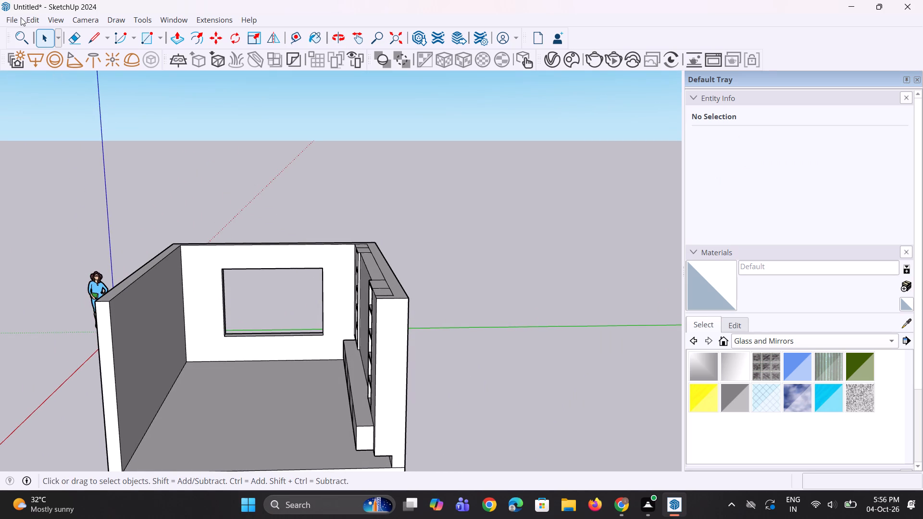
{"action": "left_click", "coordinate": [13, 20]}
{"action": "left_click", "coordinate": [48, 189]}
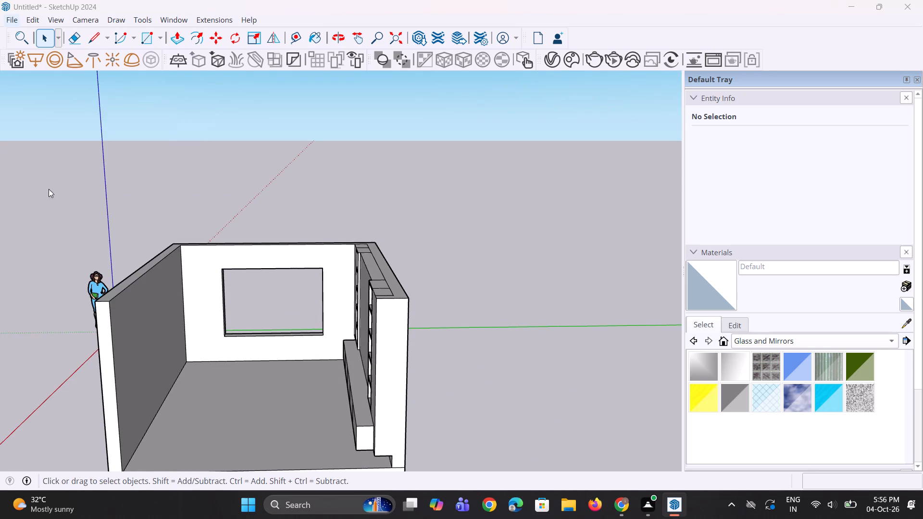
{"action": "scroll", "coordinate": [233, 208], "scroll_direction": "down", "scroll_amount": 3}
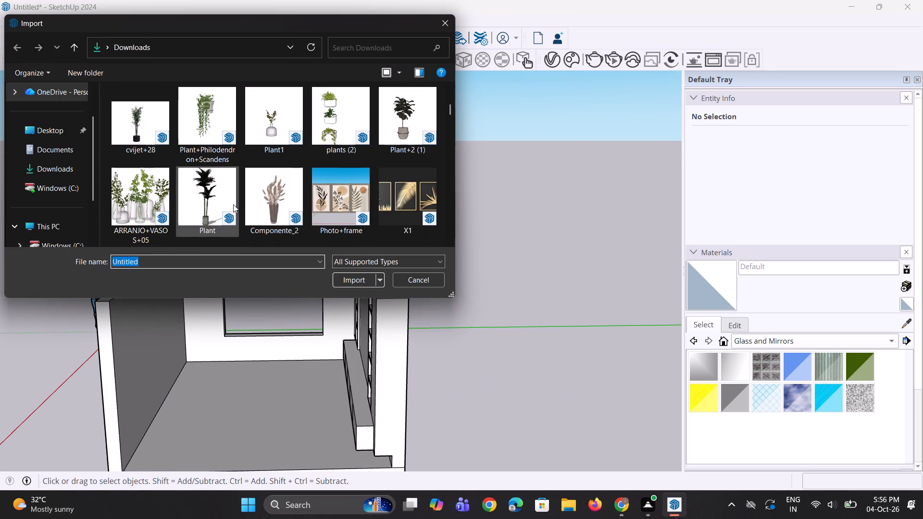
{"action": "scroll", "coordinate": [233, 204], "scroll_direction": "down", "scroll_amount": 5}
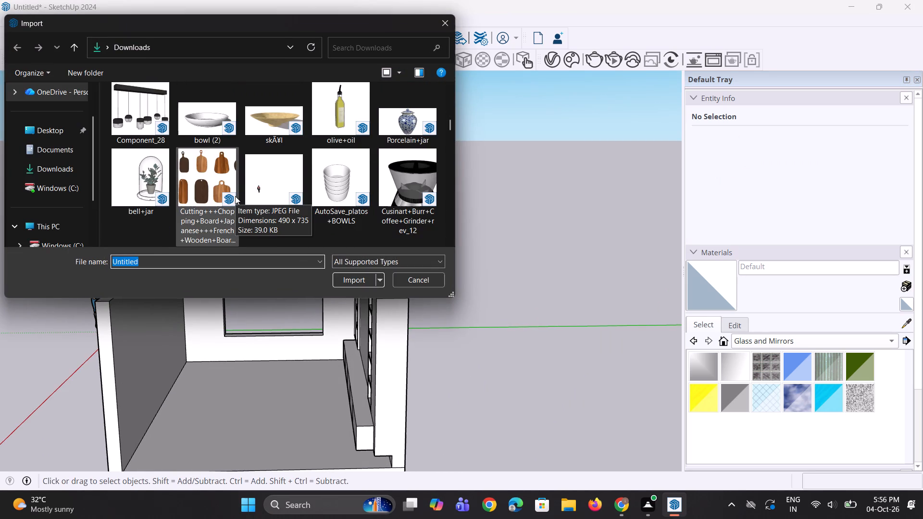
{"action": "scroll", "coordinate": [235, 196], "scroll_direction": "down", "scroll_amount": 3}
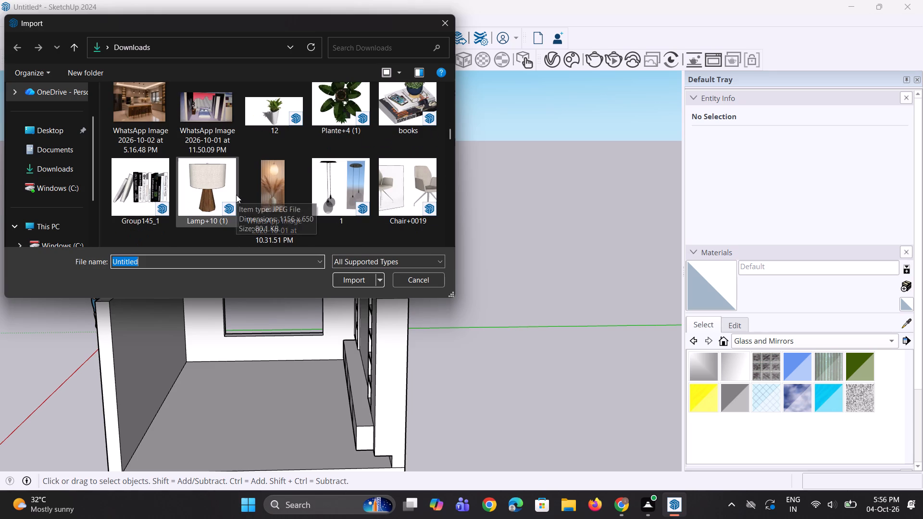
{"action": "scroll", "coordinate": [236, 195], "scroll_direction": "down", "scroll_amount": 1}
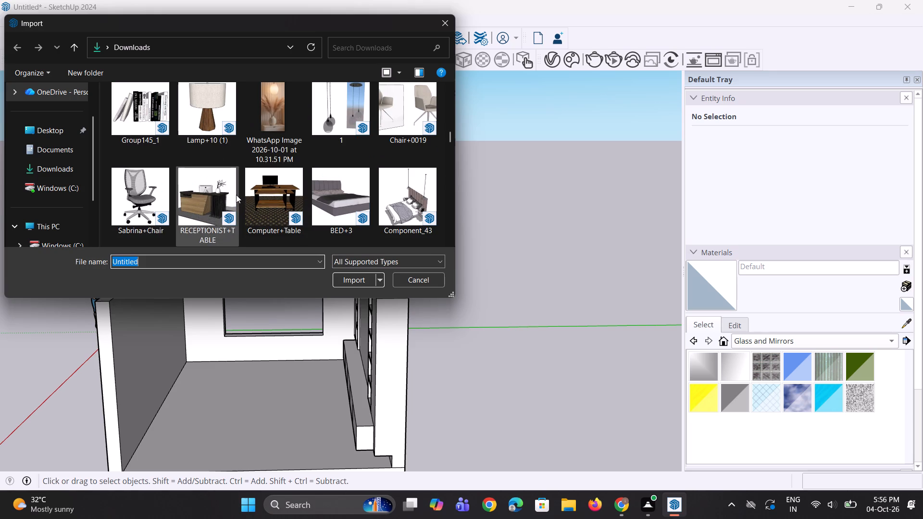
{"action": "scroll", "coordinate": [236, 195], "scroll_direction": "down", "scroll_amount": 2}
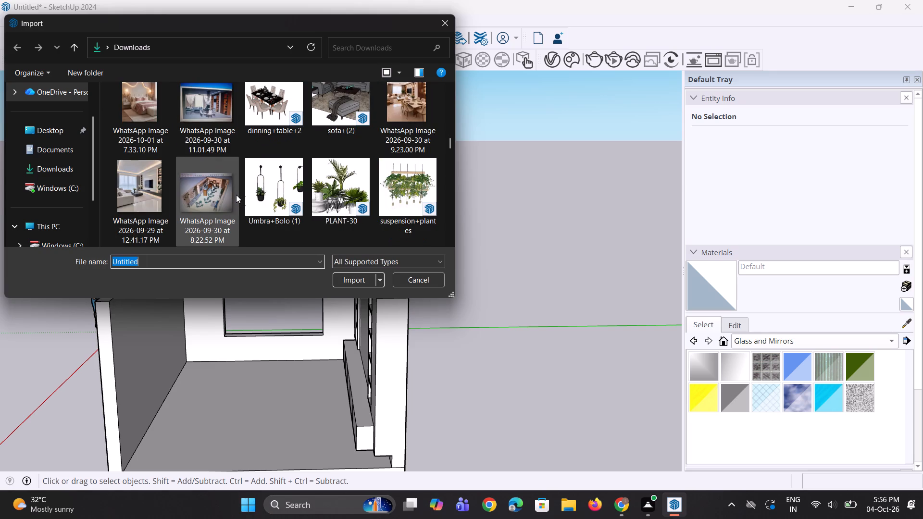
{"action": "scroll", "coordinate": [236, 195], "scroll_direction": "down", "scroll_amount": 3}
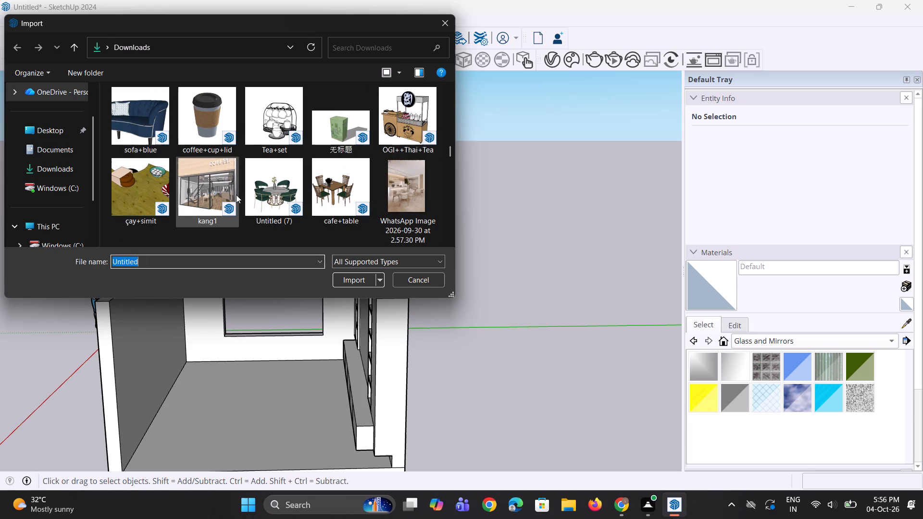
{"action": "scroll", "coordinate": [236, 195], "scroll_direction": "down", "scroll_amount": 1}
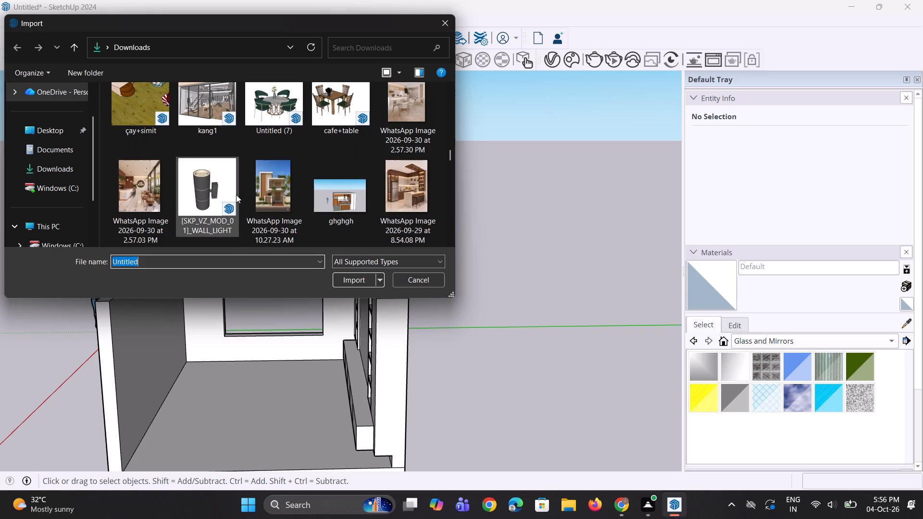
{"action": "scroll", "coordinate": [236, 195], "scroll_direction": "down", "scroll_amount": 2}
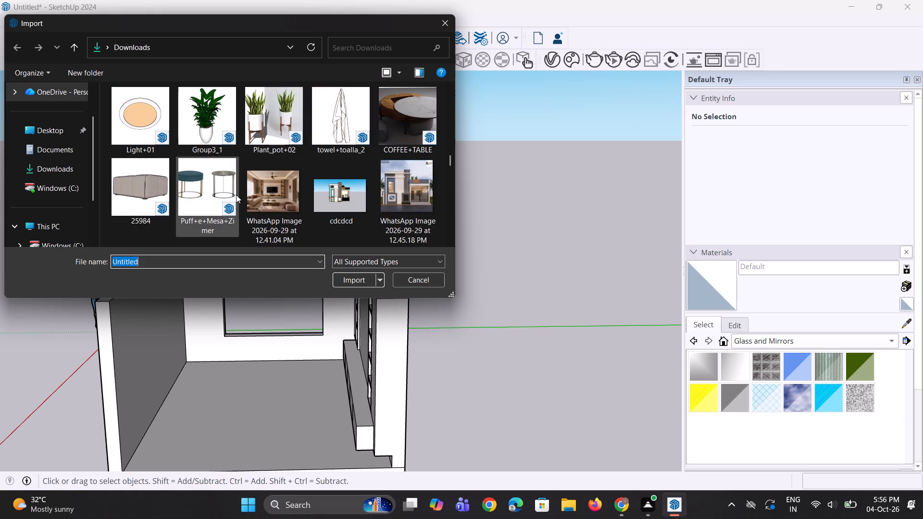
{"action": "scroll", "coordinate": [236, 195], "scroll_direction": "down", "scroll_amount": 1}
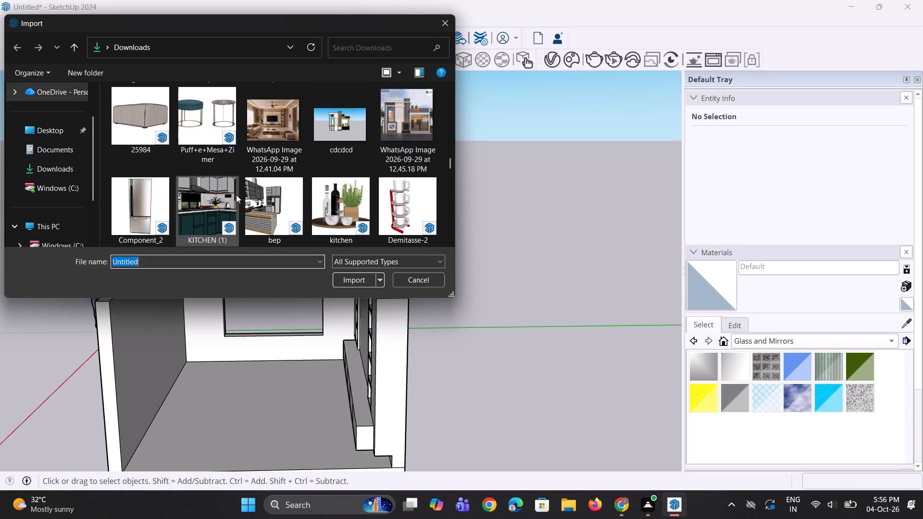
{"action": "scroll", "coordinate": [236, 195], "scroll_direction": "down", "scroll_amount": 1}
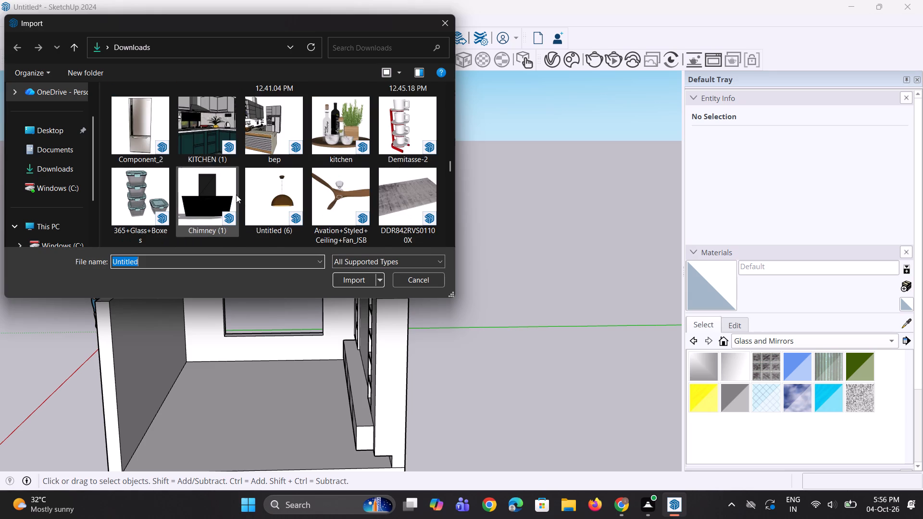
{"action": "scroll", "coordinate": [236, 195], "scroll_direction": "down", "scroll_amount": 1}
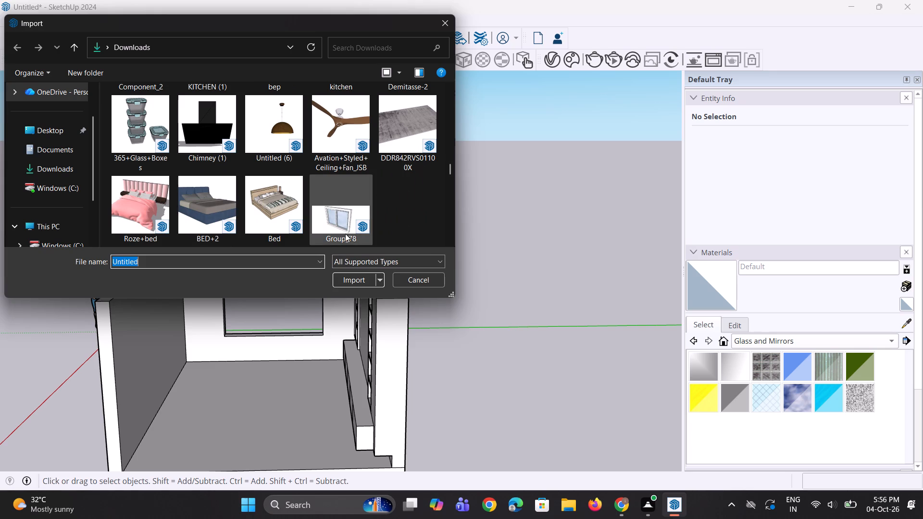
{"action": "left_click", "coordinate": [344, 232]}
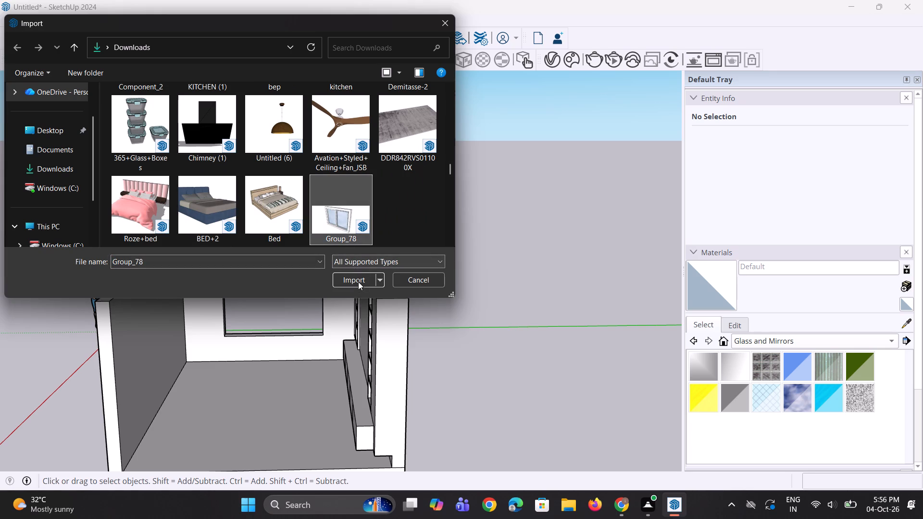
{"action": "left_click", "coordinate": [359, 284]}
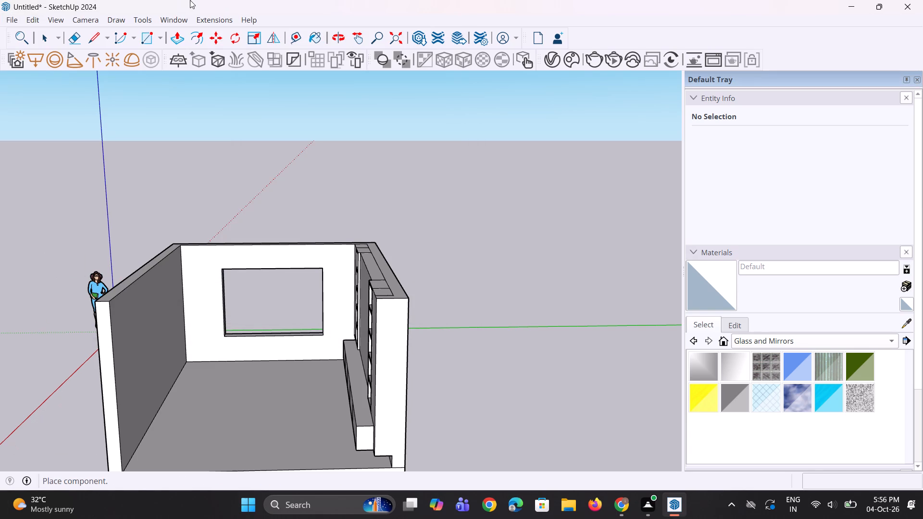
Place the imported window component at the lower-left corner of the back wall's window opening.
{"action": "scroll", "coordinate": [235, 328], "scroll_direction": "up", "scroll_amount": 2}
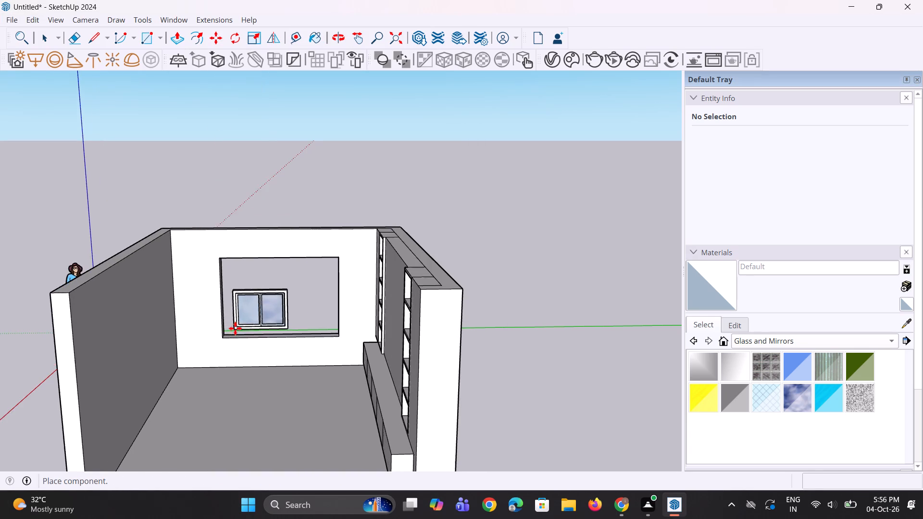
{"action": "scroll", "coordinate": [234, 332], "scroll_direction": "up", "scroll_amount": 5}
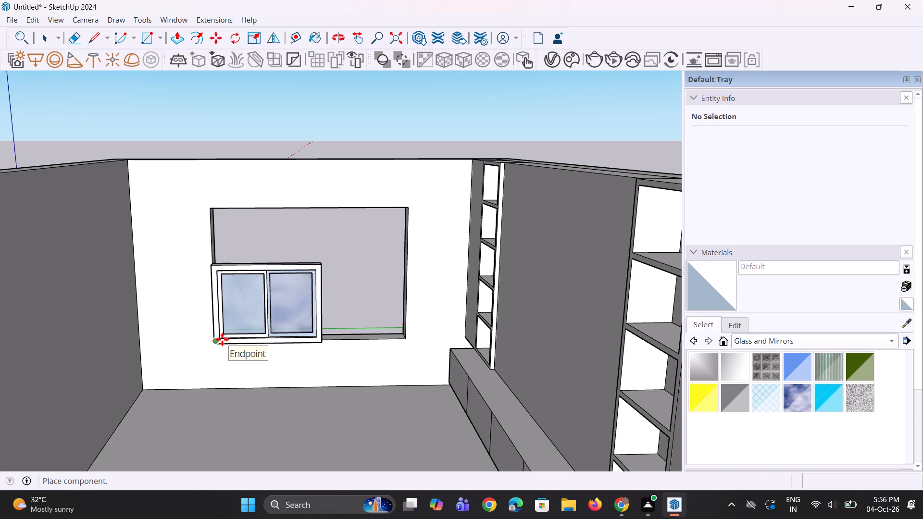
{"action": "left_click", "coordinate": [222, 339]}
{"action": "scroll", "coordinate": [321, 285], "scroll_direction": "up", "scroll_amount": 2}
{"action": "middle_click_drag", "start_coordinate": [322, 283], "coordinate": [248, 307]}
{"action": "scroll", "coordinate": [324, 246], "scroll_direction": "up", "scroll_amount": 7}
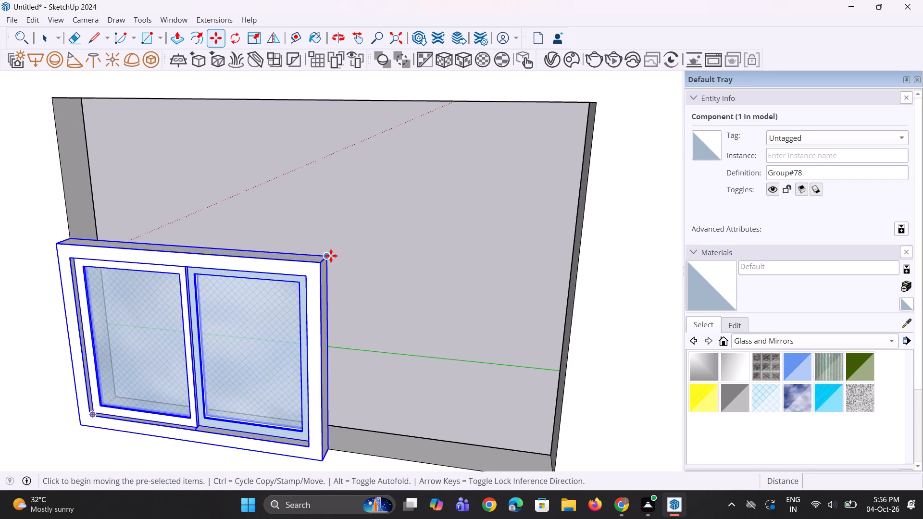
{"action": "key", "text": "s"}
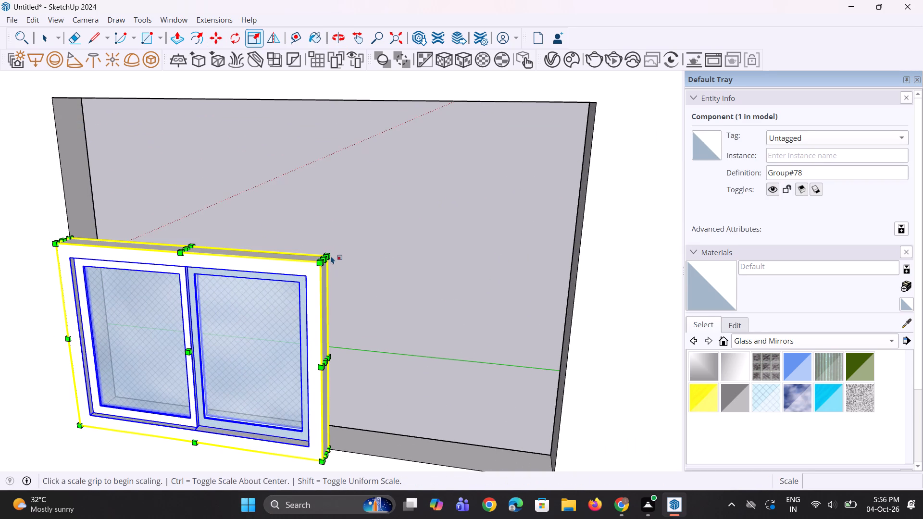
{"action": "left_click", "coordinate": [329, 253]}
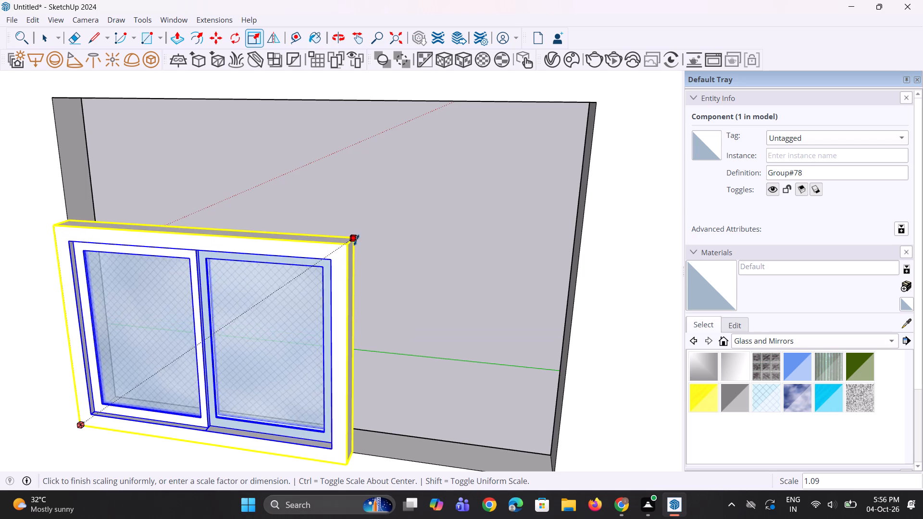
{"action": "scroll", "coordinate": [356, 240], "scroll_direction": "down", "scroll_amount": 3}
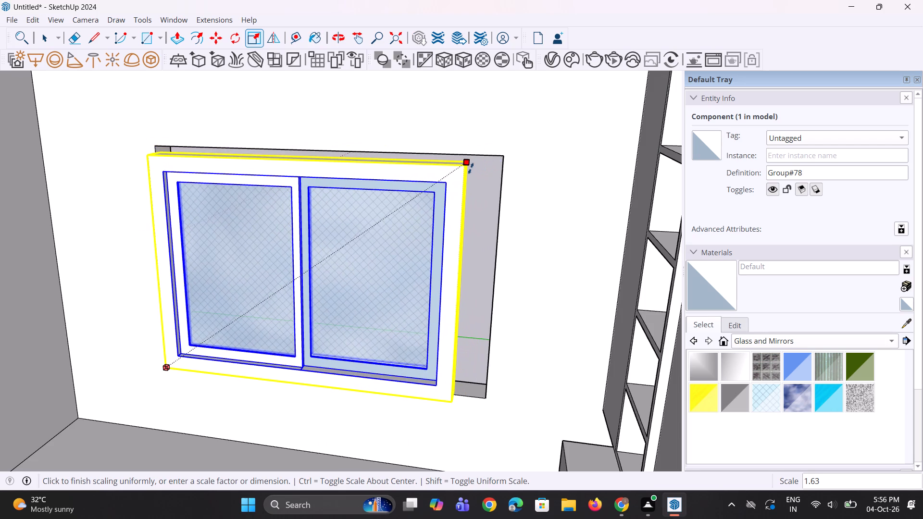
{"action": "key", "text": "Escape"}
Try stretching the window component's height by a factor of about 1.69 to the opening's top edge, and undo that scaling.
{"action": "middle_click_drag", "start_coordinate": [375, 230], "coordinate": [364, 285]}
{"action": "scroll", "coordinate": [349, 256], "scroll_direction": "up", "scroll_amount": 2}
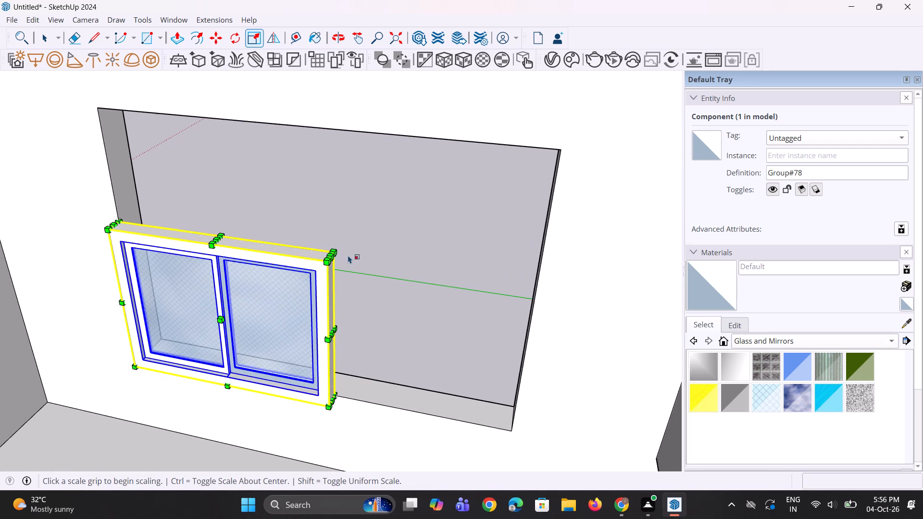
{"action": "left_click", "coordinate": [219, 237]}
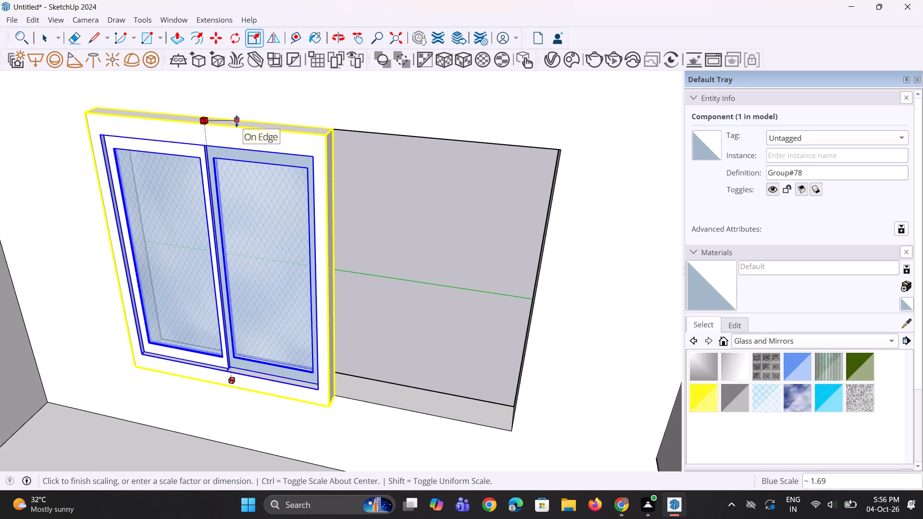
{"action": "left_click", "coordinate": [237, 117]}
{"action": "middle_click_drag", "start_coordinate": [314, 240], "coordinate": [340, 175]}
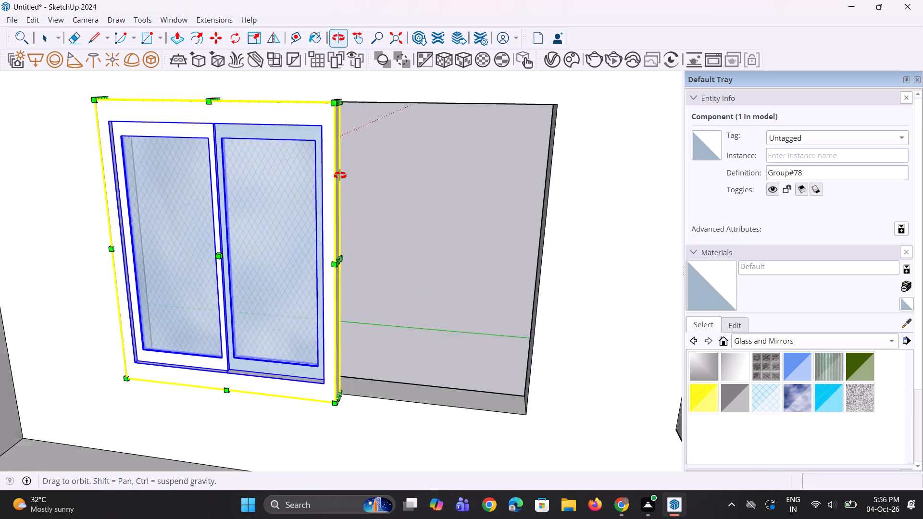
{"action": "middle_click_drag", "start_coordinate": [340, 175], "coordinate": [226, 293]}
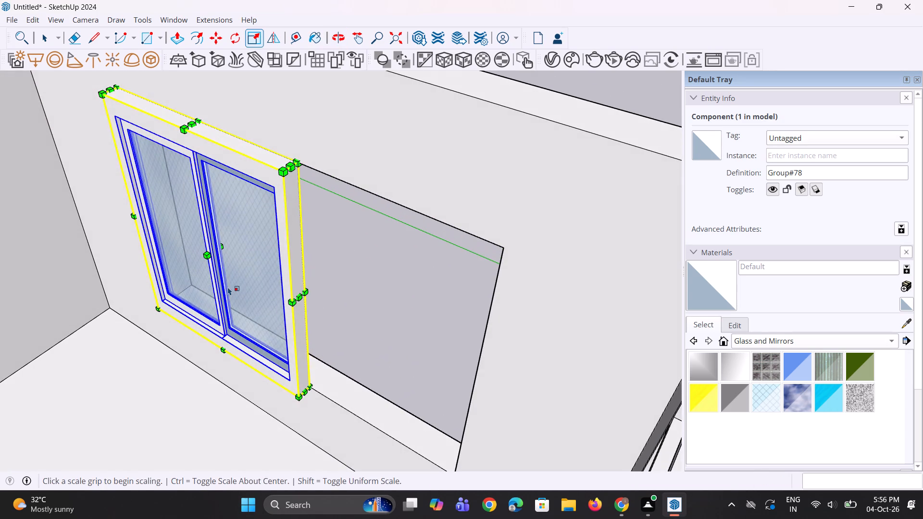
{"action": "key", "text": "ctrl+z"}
Move the window component about 5 11/16" back into the wall opening so that it sits on the sill.
{"action": "scroll", "coordinate": [258, 358], "scroll_direction": "down", "scroll_amount": 4}
{"action": "middle_click_drag", "start_coordinate": [283, 381], "coordinate": [292, 377]}
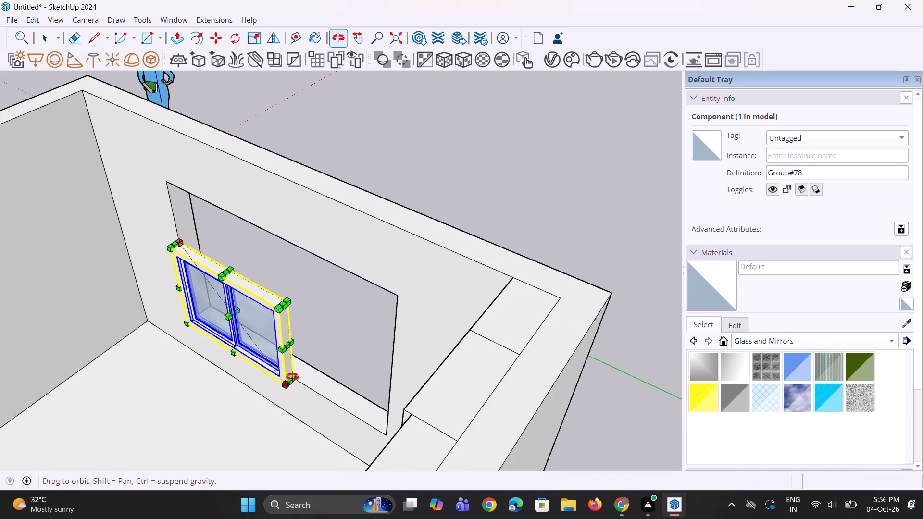
{"action": "middle_click_drag", "start_coordinate": [292, 377], "coordinate": [321, 356]}
{"action": "key", "text": "m"}
{"action": "scroll", "coordinate": [296, 408], "scroll_direction": "up", "scroll_amount": 4}
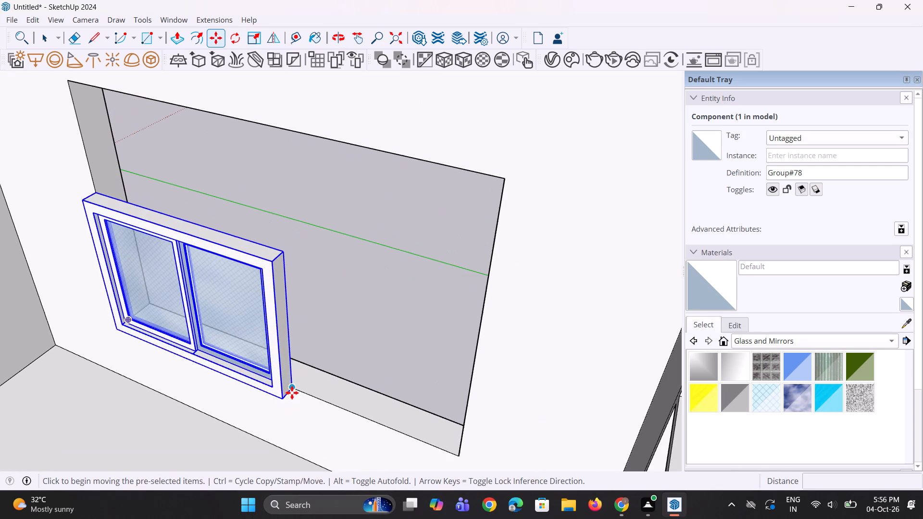
{"action": "left_click", "coordinate": [291, 388]}
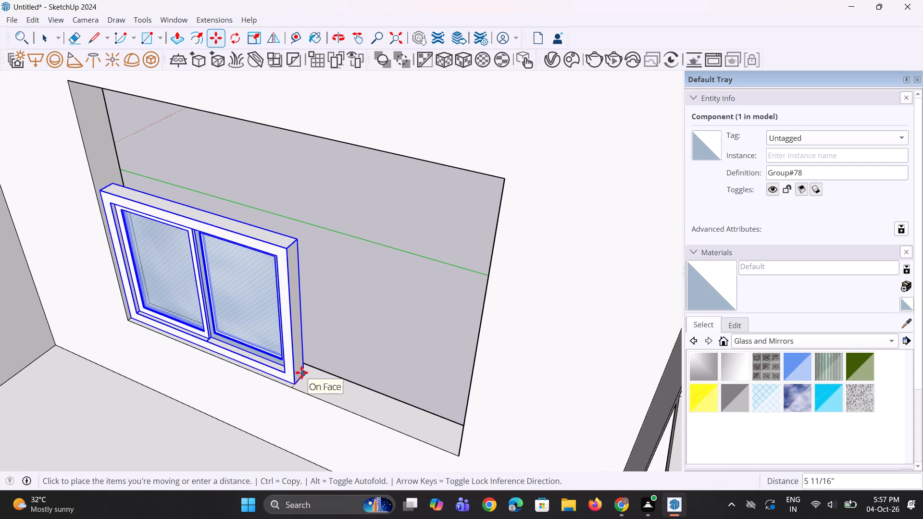
{"action": "left_click", "coordinate": [301, 372]}
Scale the window component's height by a factor of about 1.69, up to the top edge of the opening.
{"action": "scroll", "coordinate": [272, 381], "scroll_direction": "up", "scroll_amount": 1}
{"action": "middle_click_drag", "start_coordinate": [272, 381], "coordinate": [336, 380]}
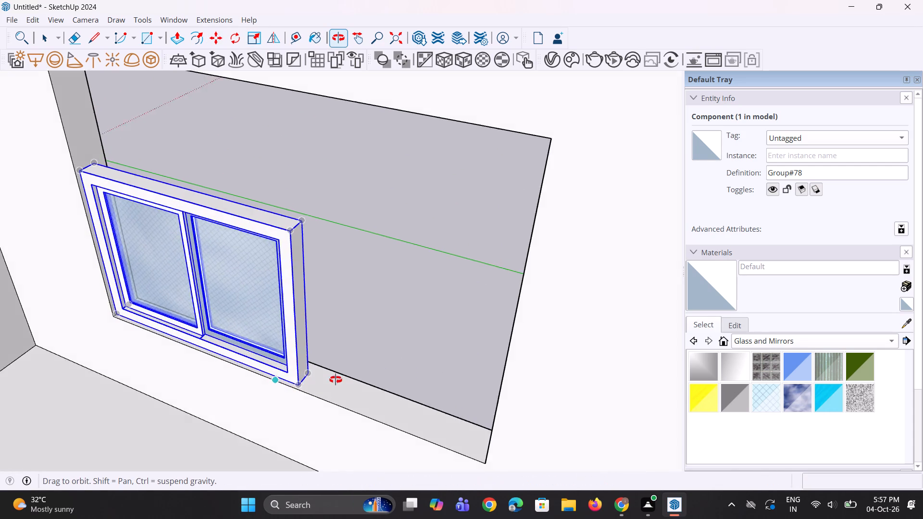
{"action": "middle_click_drag", "start_coordinate": [336, 380], "coordinate": [385, 355]}
{"action": "key", "text": "s"}
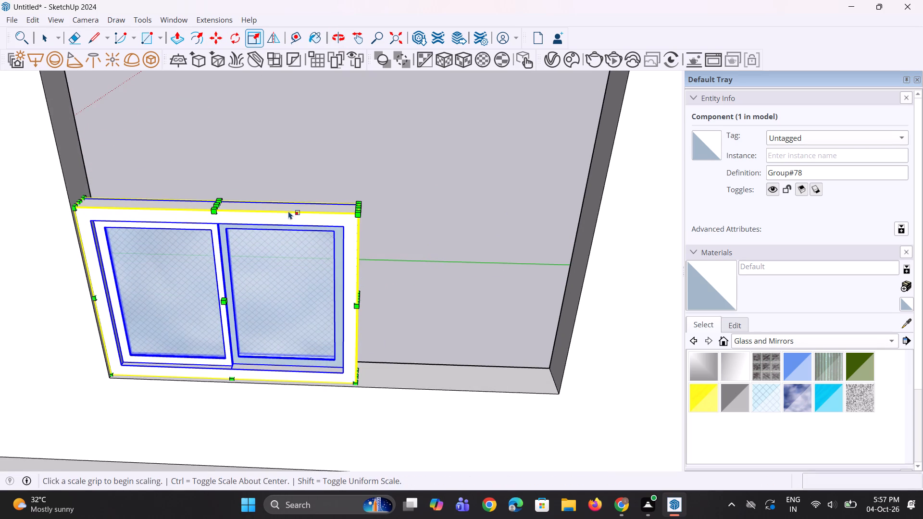
{"action": "left_click", "coordinate": [218, 203]}
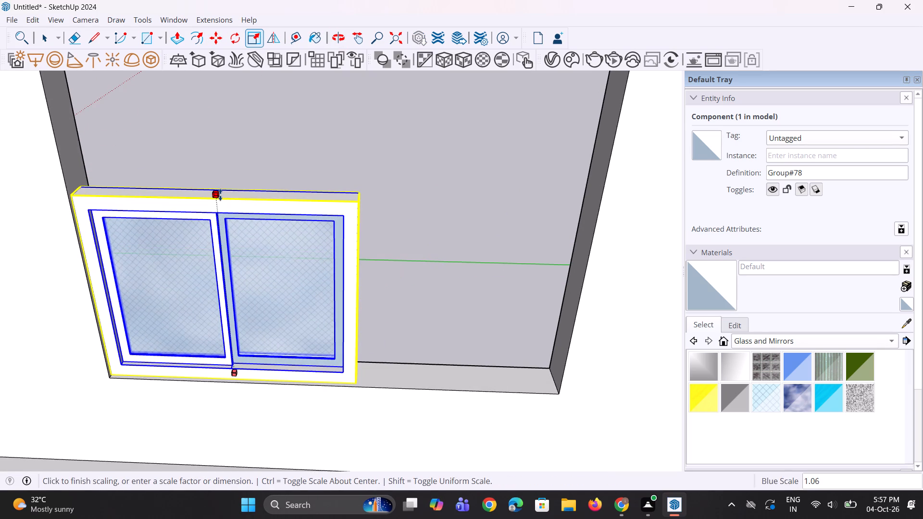
{"action": "scroll", "coordinate": [220, 194], "scroll_direction": "down", "scroll_amount": 6}
{"action": "left_click", "coordinate": [230, 125]}
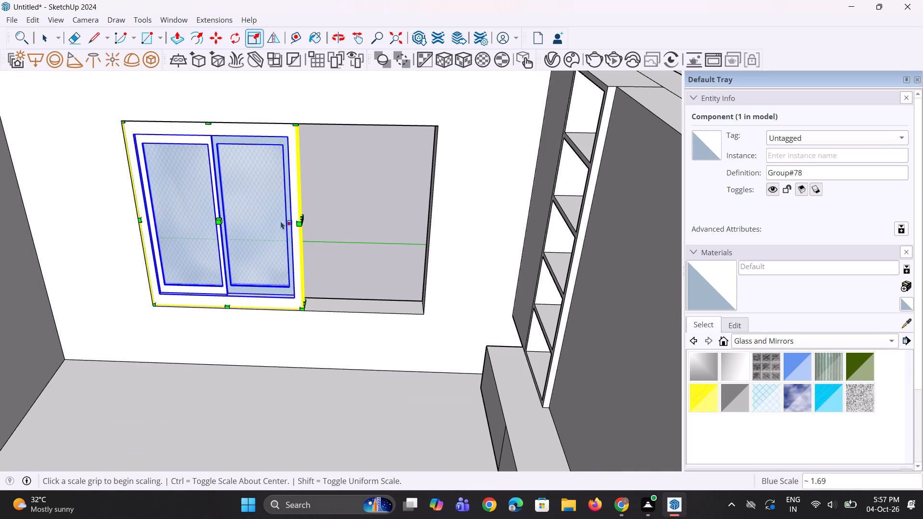
Scale the window component's width so it spans to the far side edge of the opening, and deselect it.
{"action": "middle_click_drag", "start_coordinate": [308, 255], "coordinate": [207, 261]}
{"action": "scroll", "coordinate": [344, 222], "scroll_direction": "up", "scroll_amount": 2}
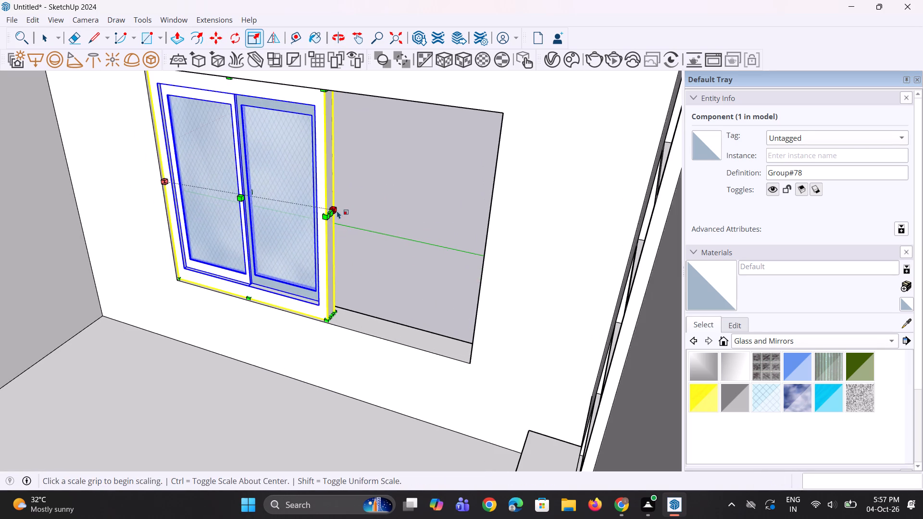
{"action": "left_click", "coordinate": [333, 213]}
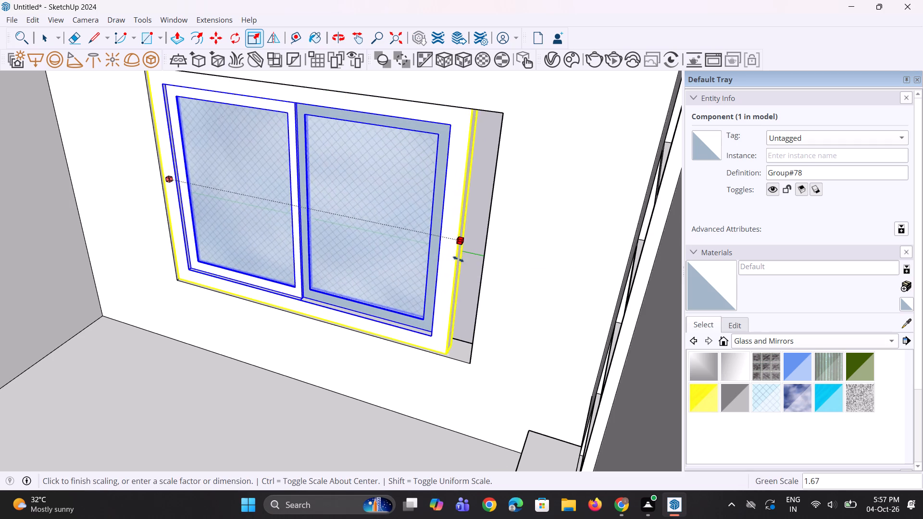
{"action": "left_click_drag", "start_coordinate": [484, 274], "coordinate": [485, 280]}
{"action": "middle_click_drag", "start_coordinate": [295, 367], "coordinate": [321, 291]}
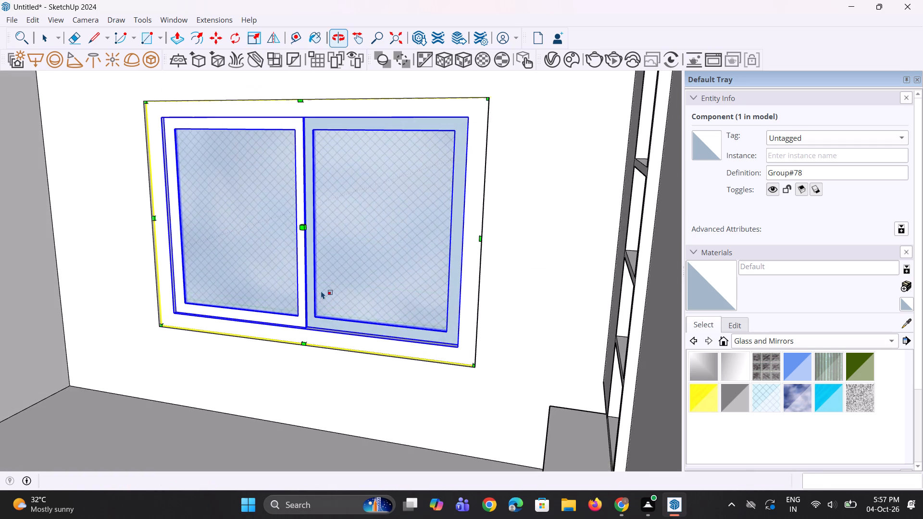
{"action": "scroll", "coordinate": [321, 291], "scroll_direction": "down", "scroll_amount": 4}
{"action": "left_click", "coordinate": [392, 41]}
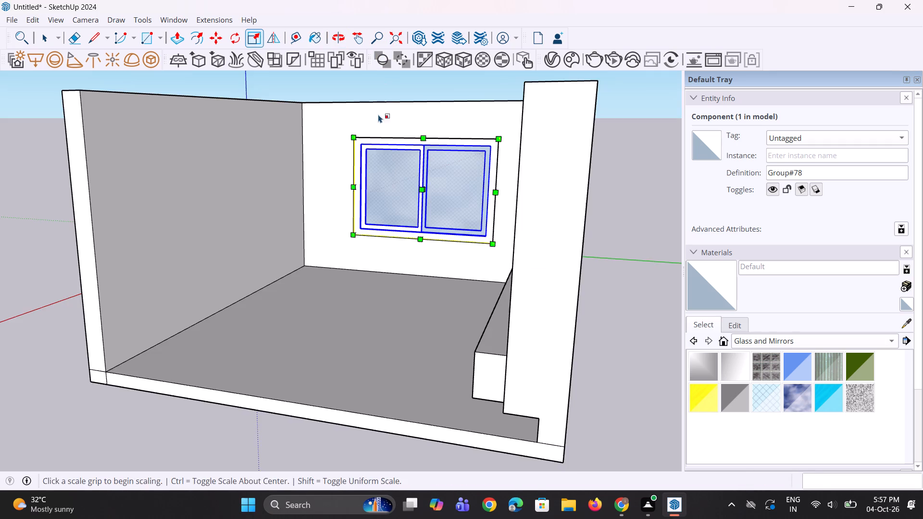
{"action": "middle_click_drag", "start_coordinate": [351, 224], "coordinate": [373, 250]}
{"action": "key", "text": "space"}
{"action": "key", "text": "space"}
{"action": "left_click", "coordinate": [623, 326]}
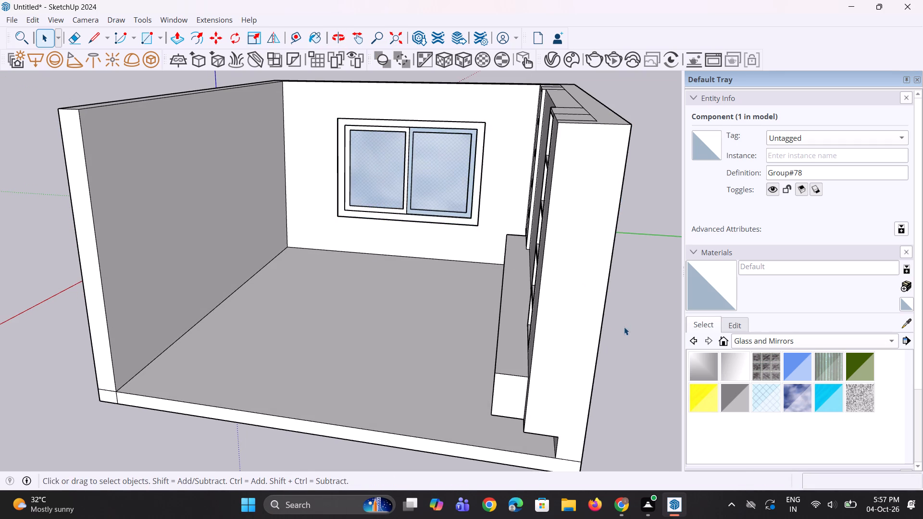
Examine how the fitted window sits in the back wall and view the room as a whole.
{"action": "scroll", "coordinate": [381, 259], "scroll_direction": "up", "scroll_amount": 2}
{"action": "scroll", "coordinate": [381, 249], "scroll_direction": "down", "scroll_amount": 1}
{"action": "middle_click_drag", "start_coordinate": [381, 249], "coordinate": [380, 231]}
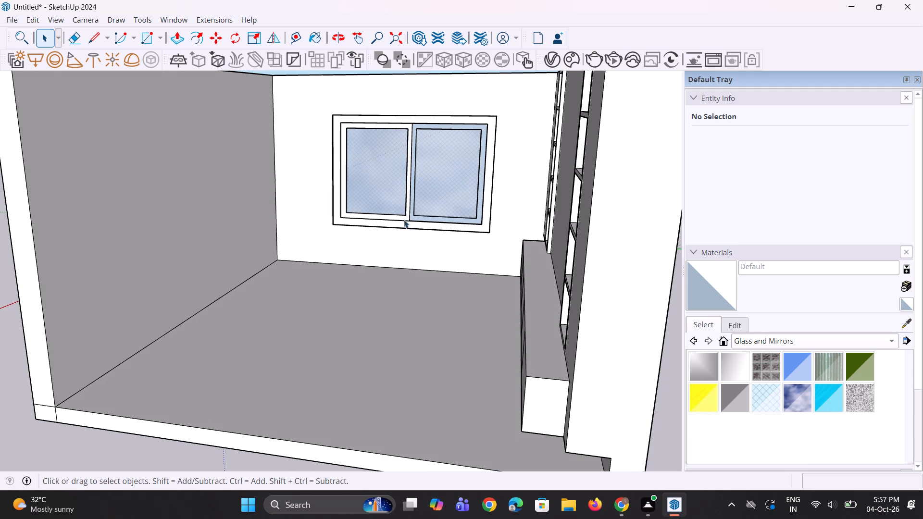
{"action": "left_click", "coordinate": [412, 219]}
{"action": "scroll", "coordinate": [317, 292], "scroll_direction": "down", "scroll_amount": 5}
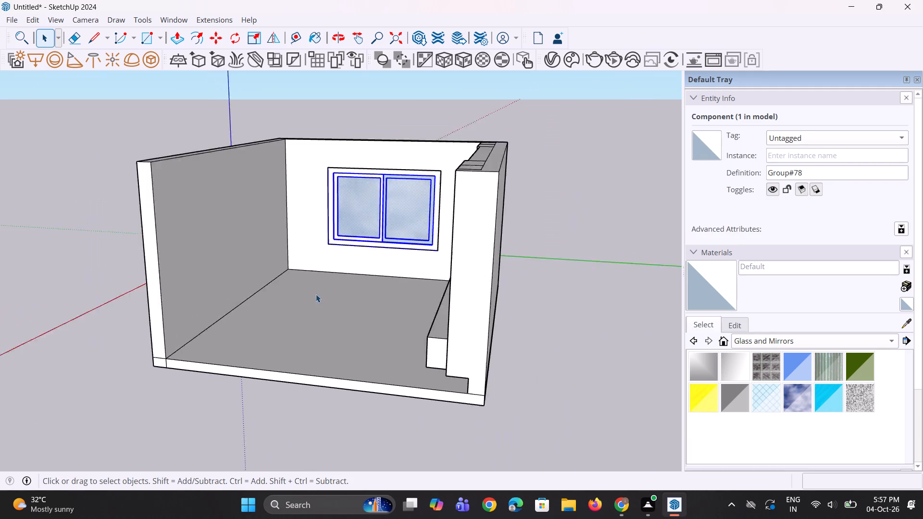
{"action": "left_click", "coordinate": [534, 269]}
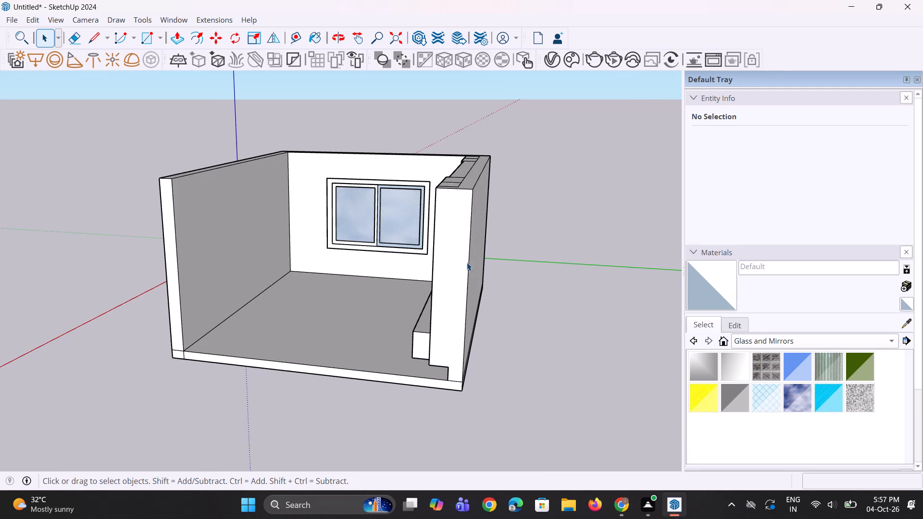
{"action": "scroll", "coordinate": [466, 289], "scroll_direction": "down", "scroll_amount": 2}
{"action": "middle_click_drag", "start_coordinate": [456, 280], "coordinate": [486, 267]}
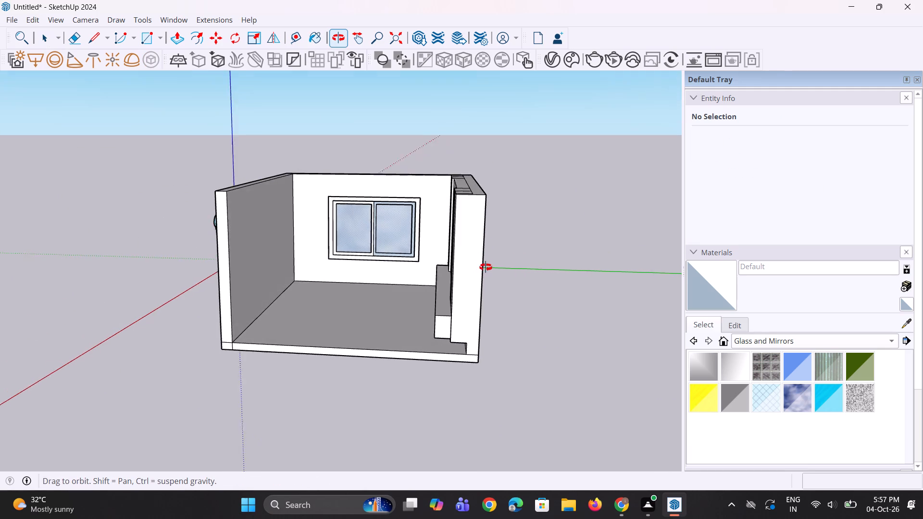
{"action": "middle_click_drag", "start_coordinate": [486, 267], "coordinate": [505, 274]}
{"action": "scroll", "coordinate": [329, 305], "scroll_direction": "up", "scroll_amount": 1}
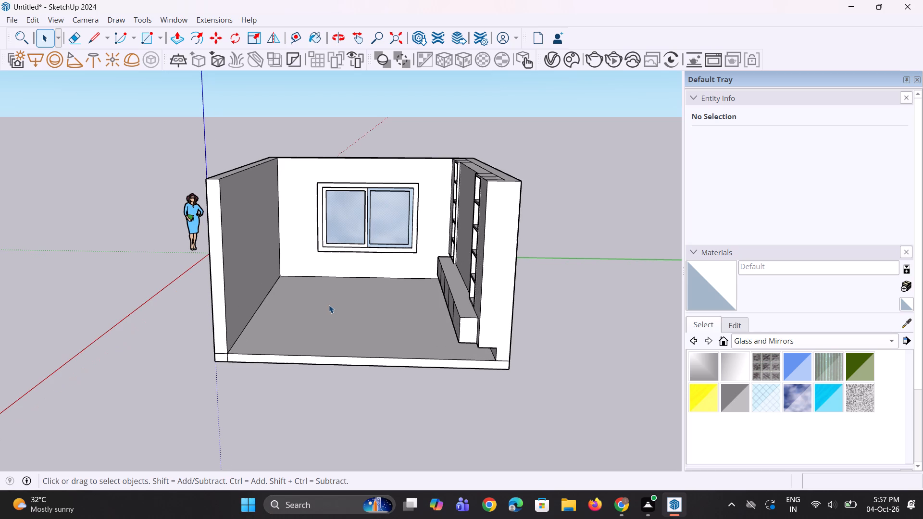
Import the michel-club1 corner sofa from the Downloads folder and place it on the ground outside the room, beyond the TV wall.
{"action": "left_click", "coordinate": [17, 24]}
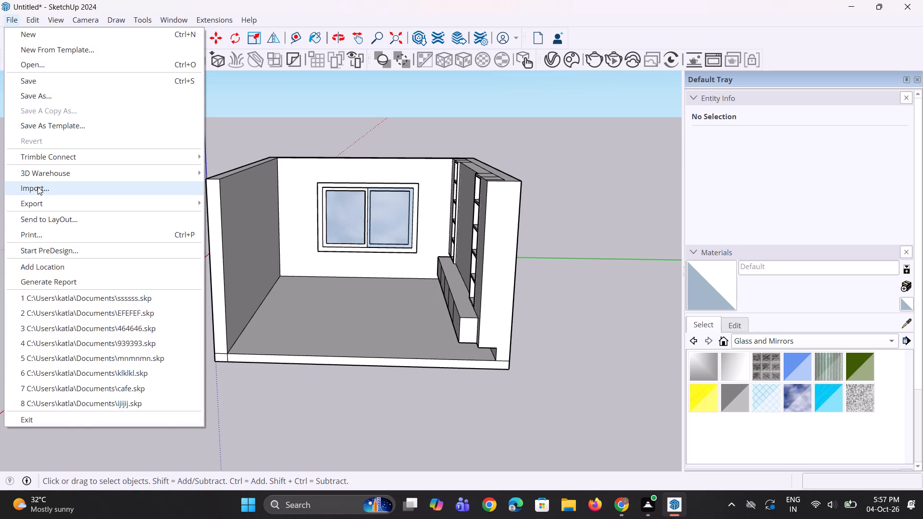
{"action": "left_click", "coordinate": [39, 189]}
{"action": "scroll", "coordinate": [213, 194], "scroll_direction": "down", "scroll_amount": 4}
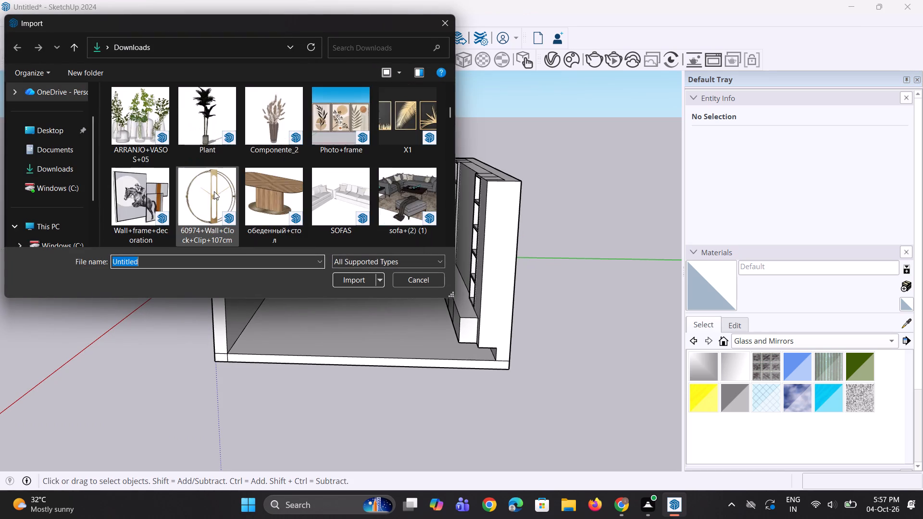
{"action": "scroll", "coordinate": [214, 191], "scroll_direction": "down", "scroll_amount": 16}
{"action": "scroll", "coordinate": [217, 185], "scroll_direction": "up", "scroll_amount": 1}
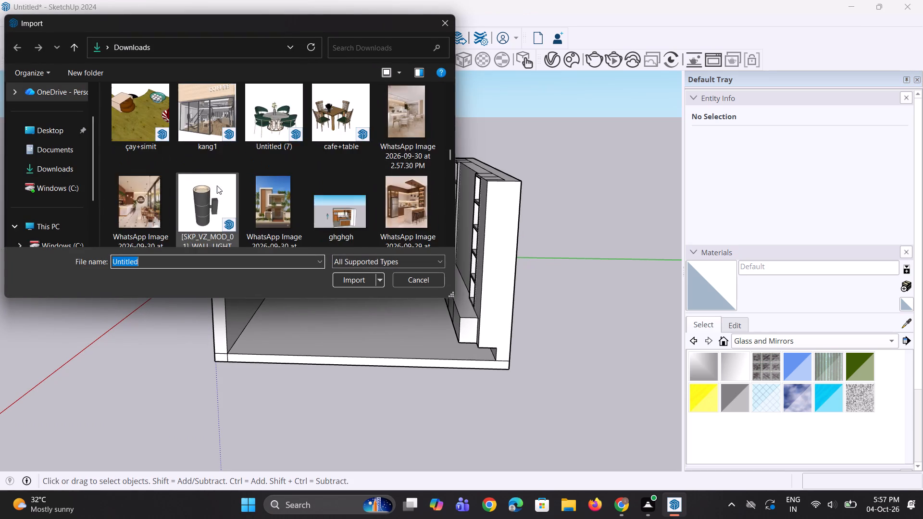
{"action": "scroll", "coordinate": [217, 185], "scroll_direction": "down", "scroll_amount": 8}
{"action": "scroll", "coordinate": [217, 185], "scroll_direction": "up", "scroll_amount": 3}
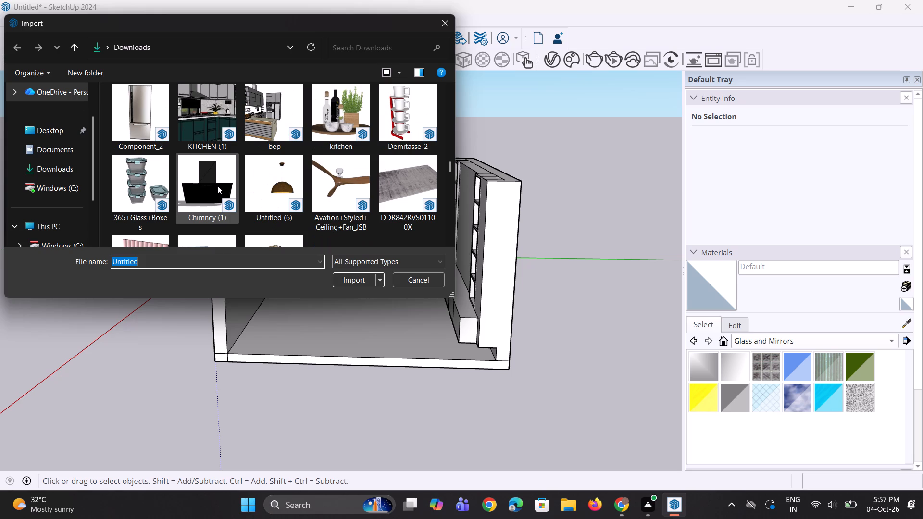
{"action": "scroll", "coordinate": [217, 185], "scroll_direction": "down", "scroll_amount": 8}
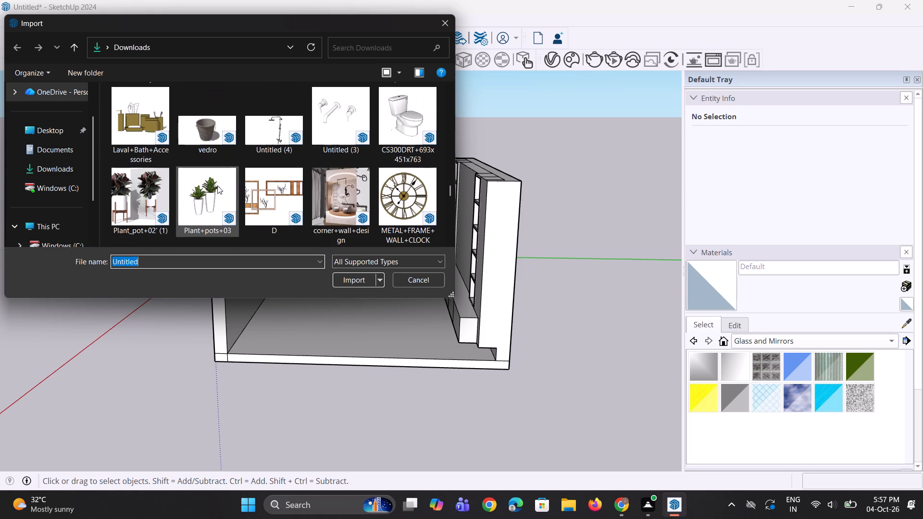
{"action": "scroll", "coordinate": [217, 185], "scroll_direction": "down", "scroll_amount": 8}
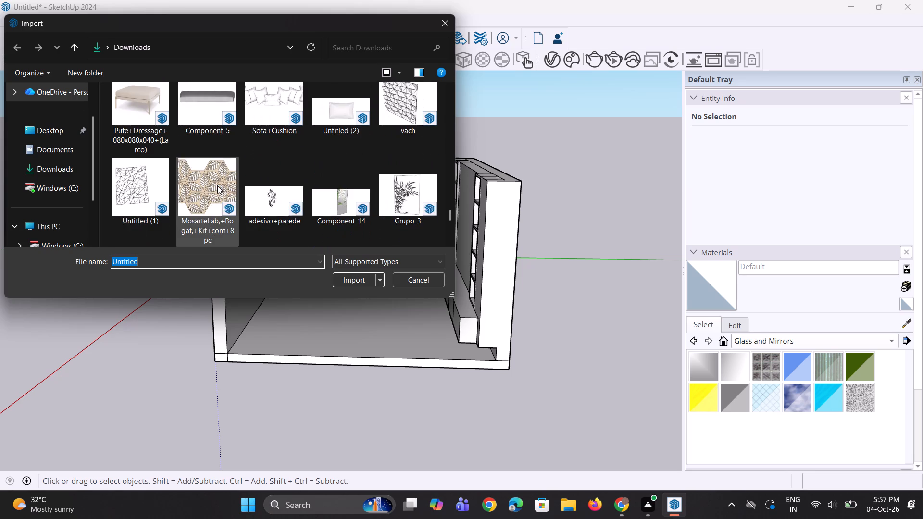
{"action": "scroll", "coordinate": [217, 185], "scroll_direction": "down", "scroll_amount": 2}
{"action": "scroll", "coordinate": [217, 185], "scroll_direction": "up", "scroll_amount": 4}
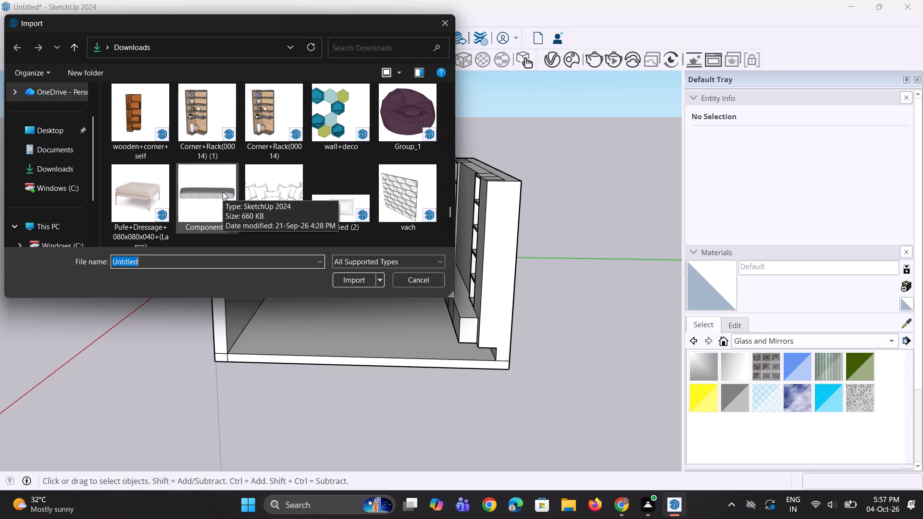
{"action": "scroll", "coordinate": [223, 189], "scroll_direction": "down", "scroll_amount": 4}
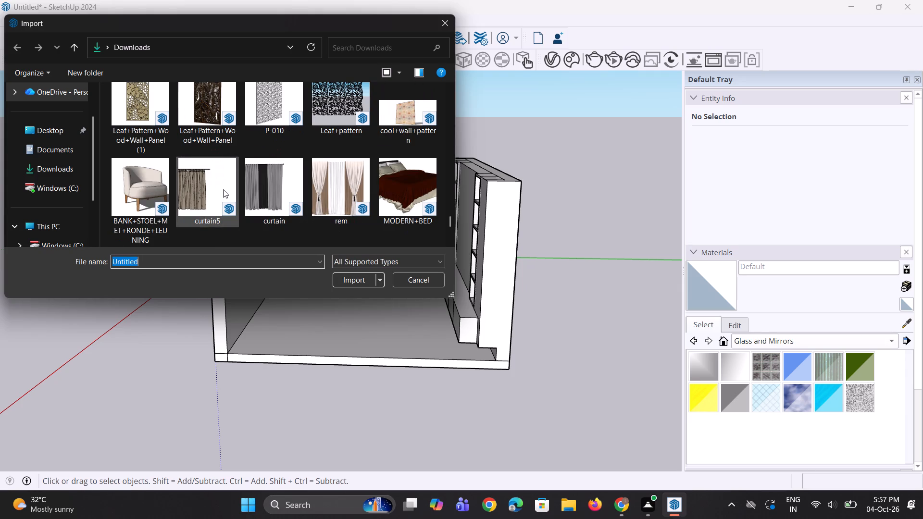
{"action": "scroll", "coordinate": [223, 189], "scroll_direction": "down", "scroll_amount": 1}
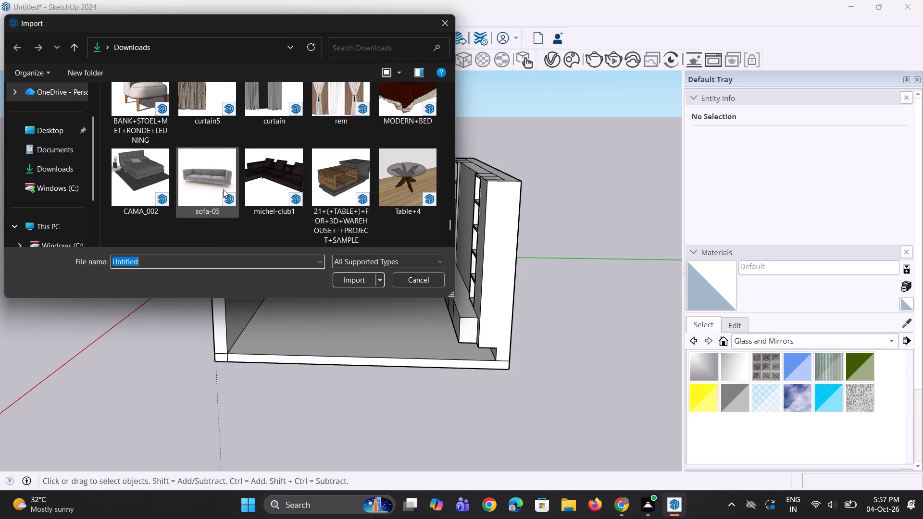
{"action": "scroll", "coordinate": [235, 184], "scroll_direction": "down", "scroll_amount": 2}
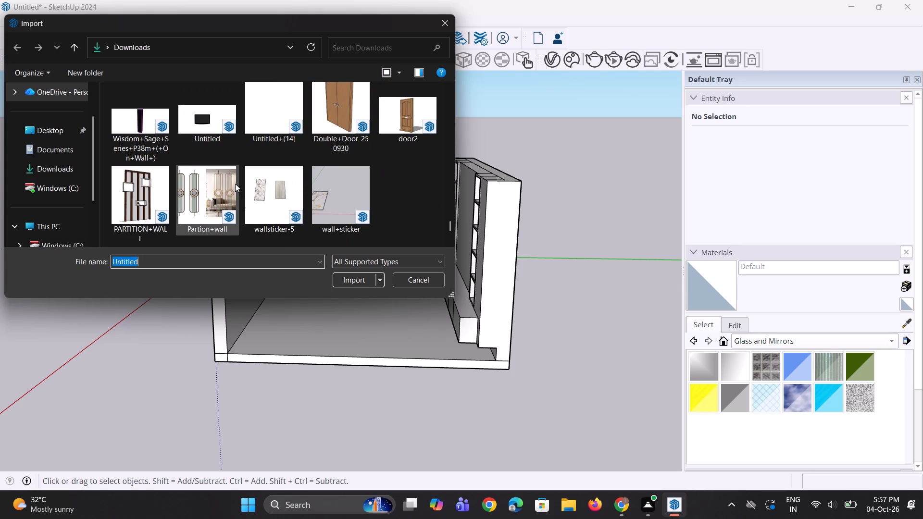
{"action": "scroll", "coordinate": [235, 184], "scroll_direction": "down", "scroll_amount": 3}
{"action": "scroll", "coordinate": [235, 184], "scroll_direction": "up", "scroll_amount": 3}
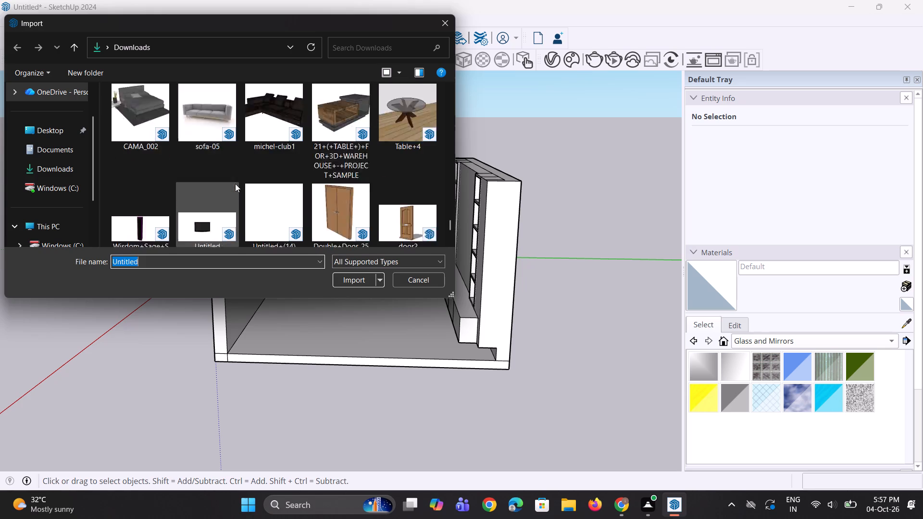
{"action": "scroll", "coordinate": [235, 184], "scroll_direction": "up", "scroll_amount": 1}
{"action": "left_click", "coordinate": [278, 205]}
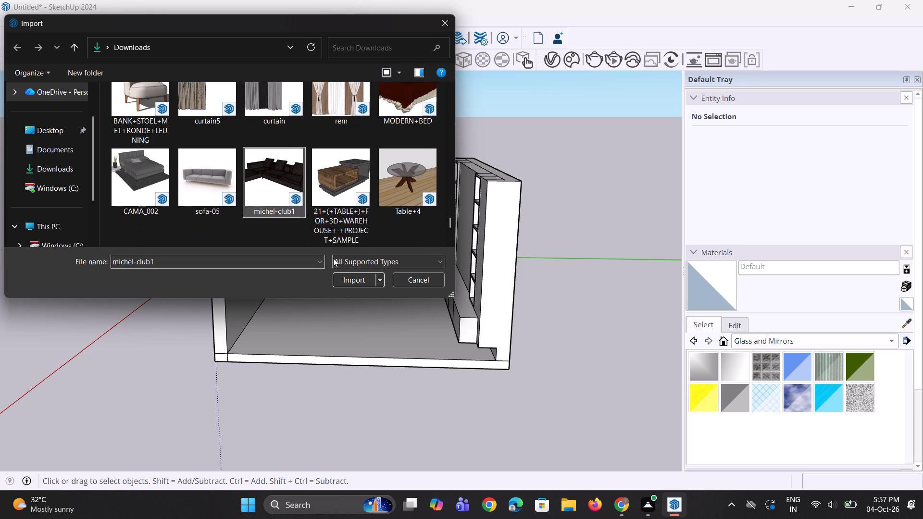
{"action": "left_click", "coordinate": [349, 282]}
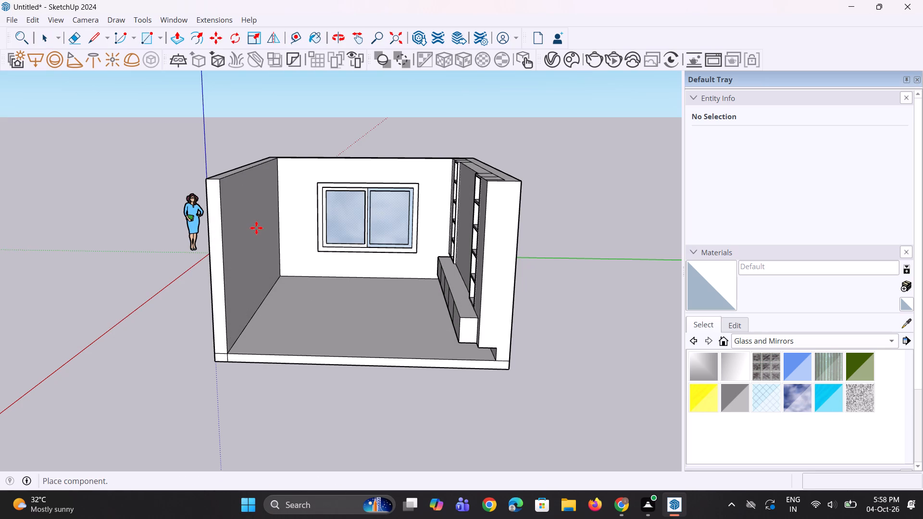
{"action": "scroll", "coordinate": [150, 317], "scroll_direction": "down", "scroll_amount": 3}
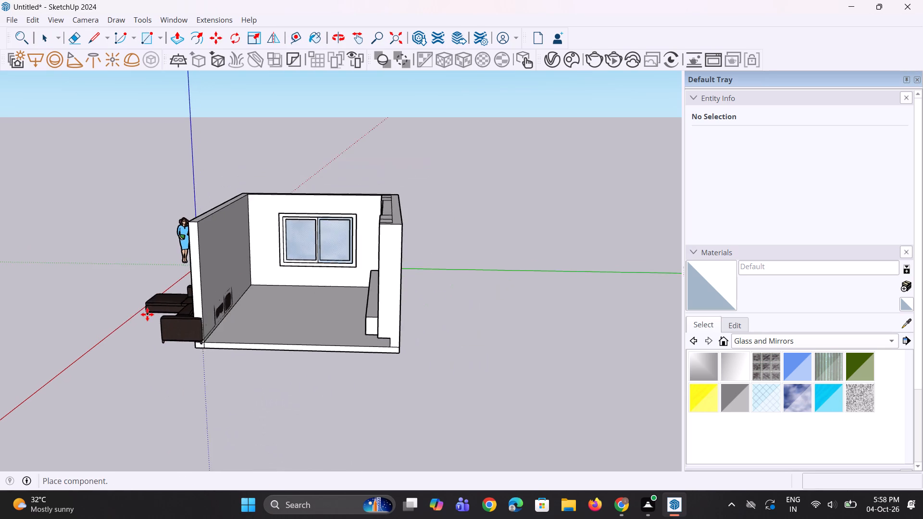
{"action": "scroll", "coordinate": [147, 314], "scroll_direction": "down", "scroll_amount": 3}
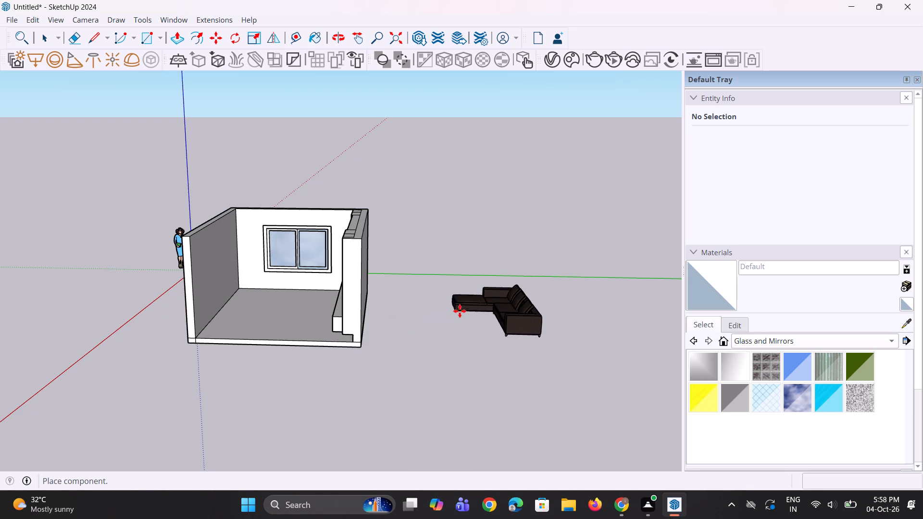
{"action": "left_click", "coordinate": [456, 312]}
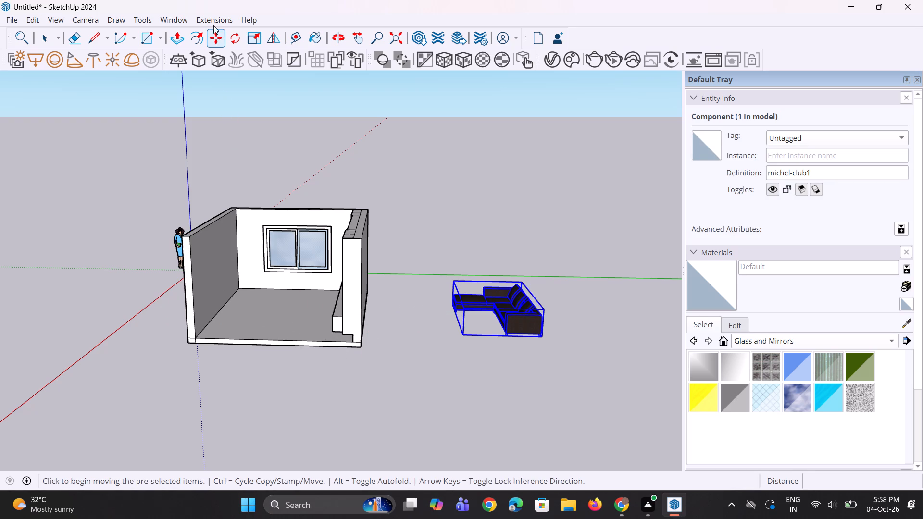
Rotate the imported sofa about 190 degrees on the ground plane around a point in front of the room, and deselect it.
{"action": "left_click", "coordinate": [242, 46]}
{"action": "left_click", "coordinate": [237, 42]}
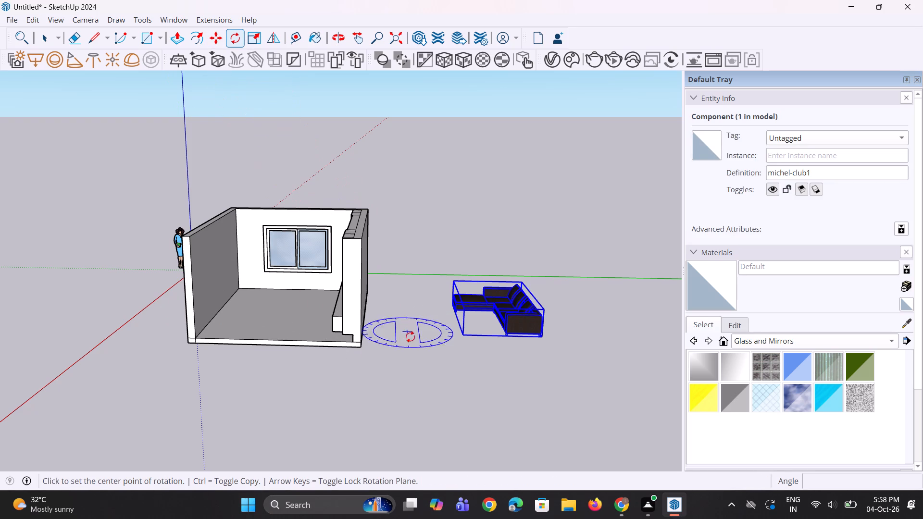
{"action": "left_click", "coordinate": [412, 367]}
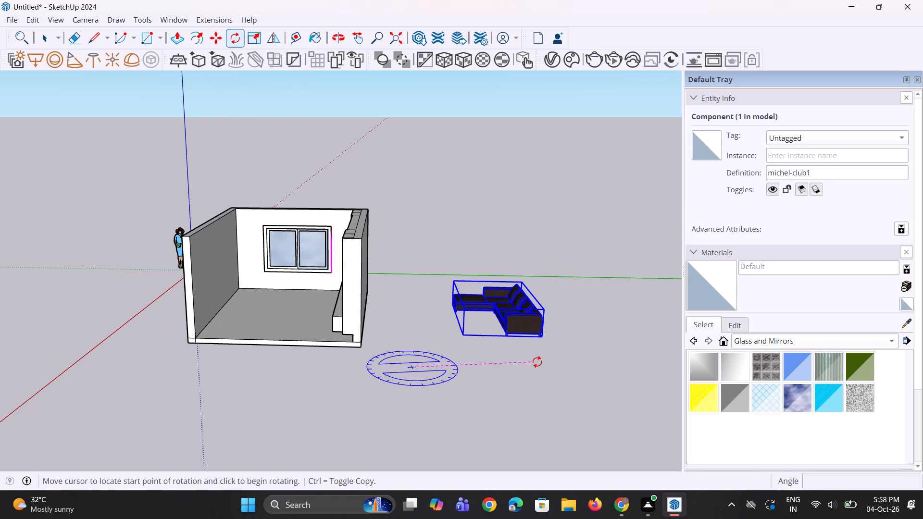
{"action": "left_click", "coordinate": [537, 362]}
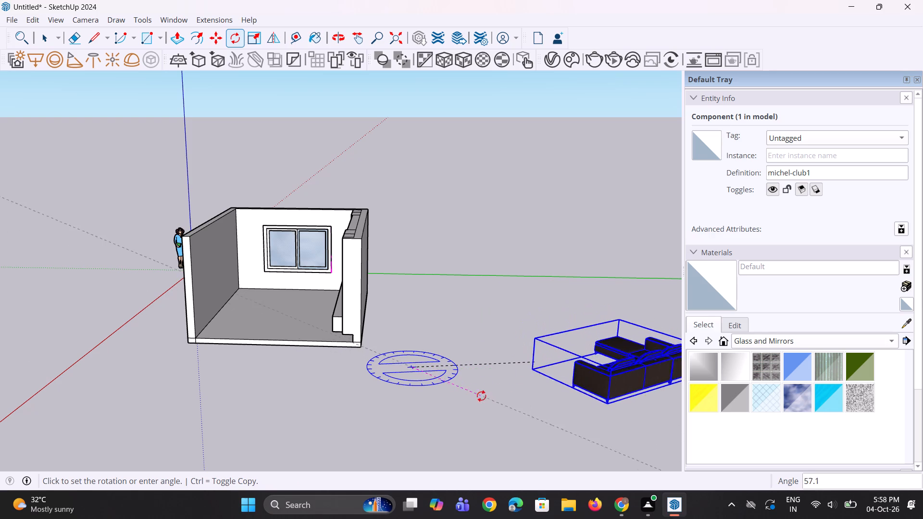
{"action": "scroll", "coordinate": [472, 386], "scroll_direction": "down", "scroll_amount": 3}
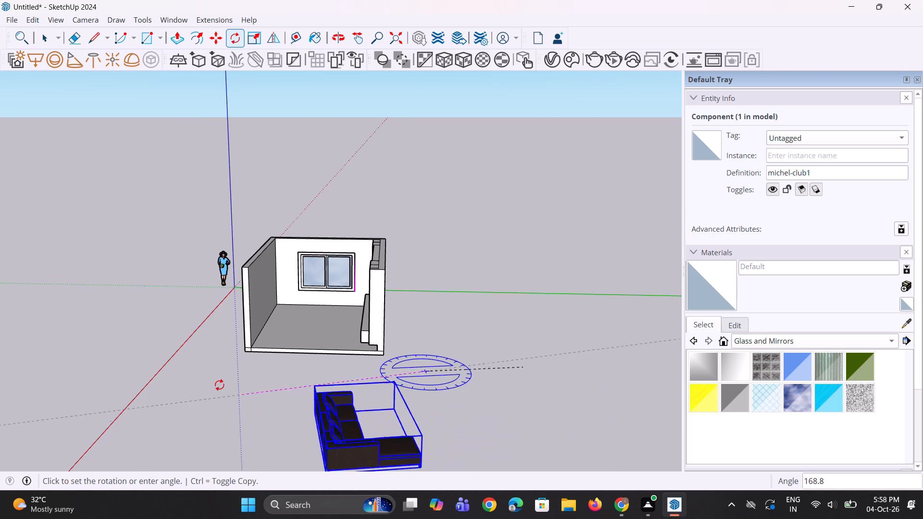
{"action": "left_click", "coordinate": [197, 369]}
{"action": "scroll", "coordinate": [292, 395], "scroll_direction": "down", "scroll_amount": 3}
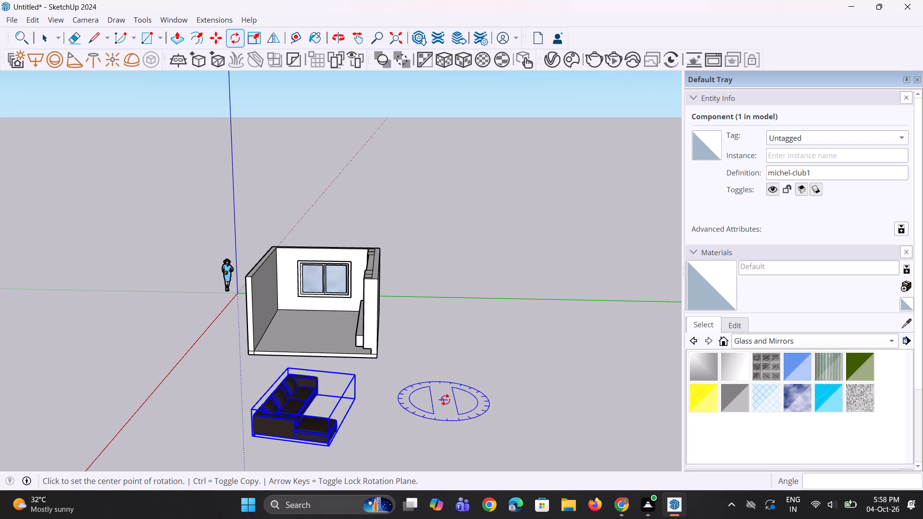
{"action": "key", "text": "space"}
{"action": "key", "text": "space"}
{"action": "left_click", "coordinate": [445, 400]}
Move the sofa by its upper back corner into the room, onto the floor along the wall opposite the TV wall.
{"action": "scroll", "coordinate": [292, 383], "scroll_direction": "down", "scroll_amount": 4}
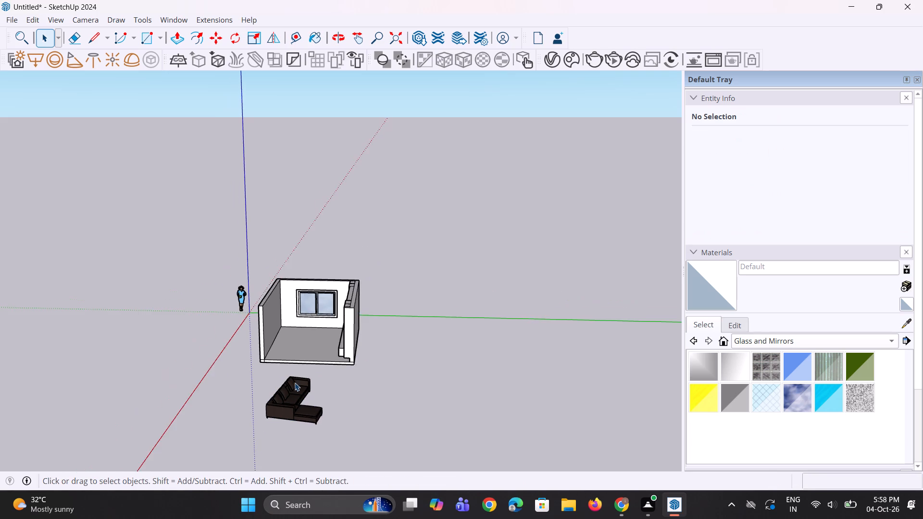
{"action": "middle_click_drag", "start_coordinate": [295, 384], "coordinate": [300, 405]}
{"action": "scroll", "coordinate": [300, 405], "scroll_direction": "up", "scroll_amount": 2}
{"action": "middle_click_drag", "start_coordinate": [299, 402], "coordinate": [74, 376]}
{"action": "scroll", "coordinate": [209, 332], "scroll_direction": "up", "scroll_amount": 3}
{"action": "middle_click_drag", "start_coordinate": [206, 350], "coordinate": [220, 391]}
{"action": "left_click", "coordinate": [202, 368]}
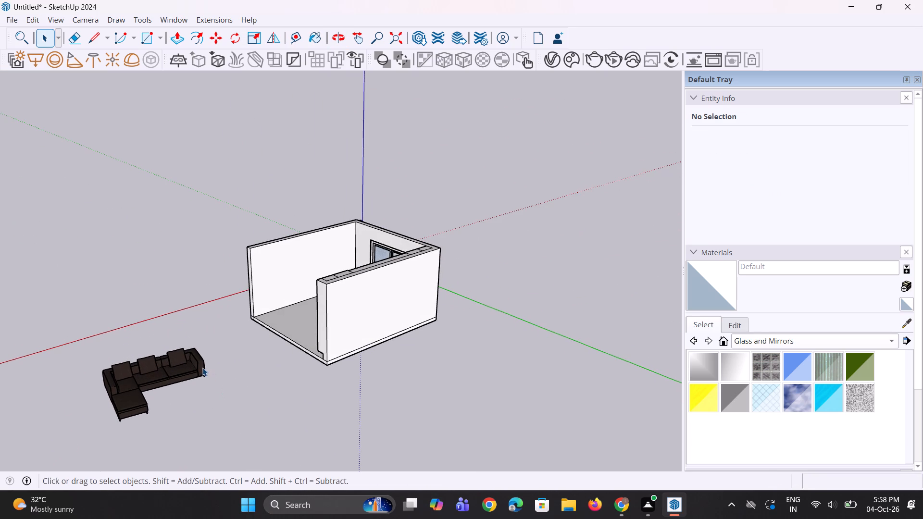
{"action": "scroll", "coordinate": [201, 357], "scroll_direction": "up", "scroll_amount": 3}
{"action": "key", "text": "m"}
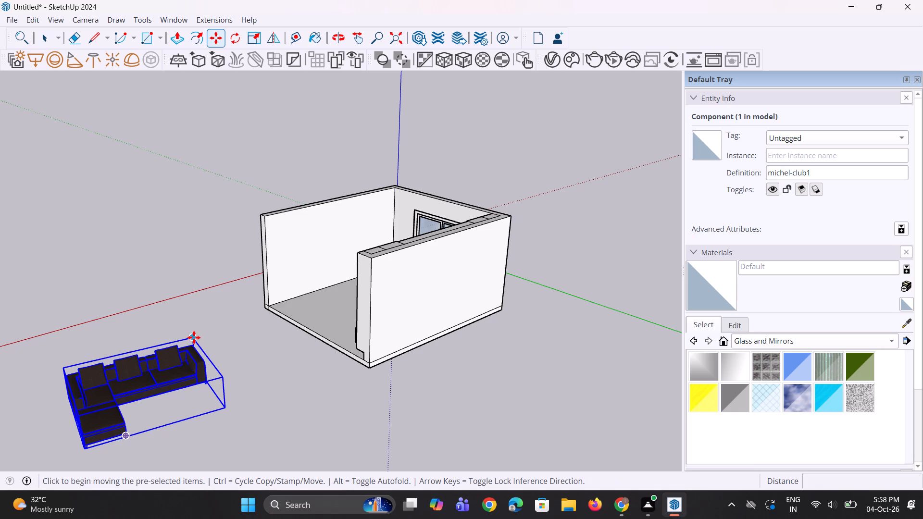
{"action": "left_click", "coordinate": [194, 337]}
{"action": "scroll", "coordinate": [311, 276], "scroll_direction": "up", "scroll_amount": 5}
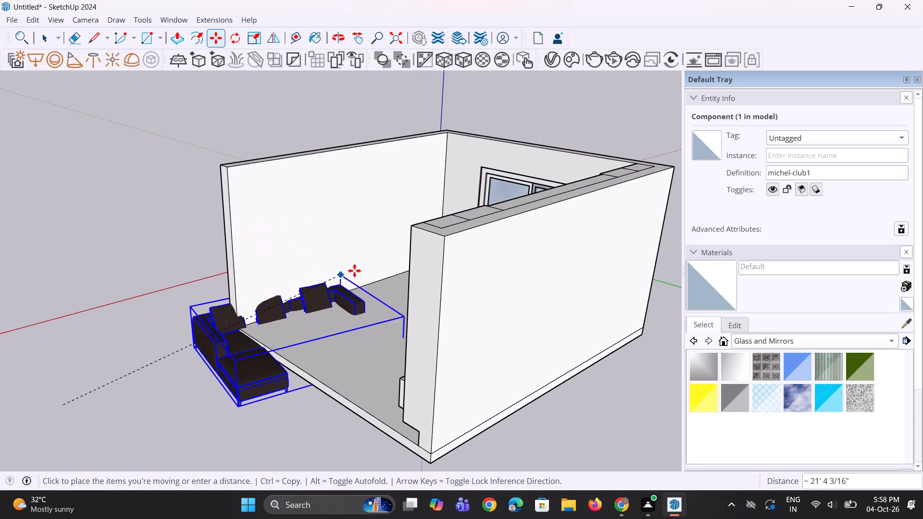
{"action": "left_click", "coordinate": [393, 249]}
Shift the sofa a little across the floor toward the TV wall.
{"action": "middle_click_drag", "start_coordinate": [289, 381], "coordinate": [349, 387]}
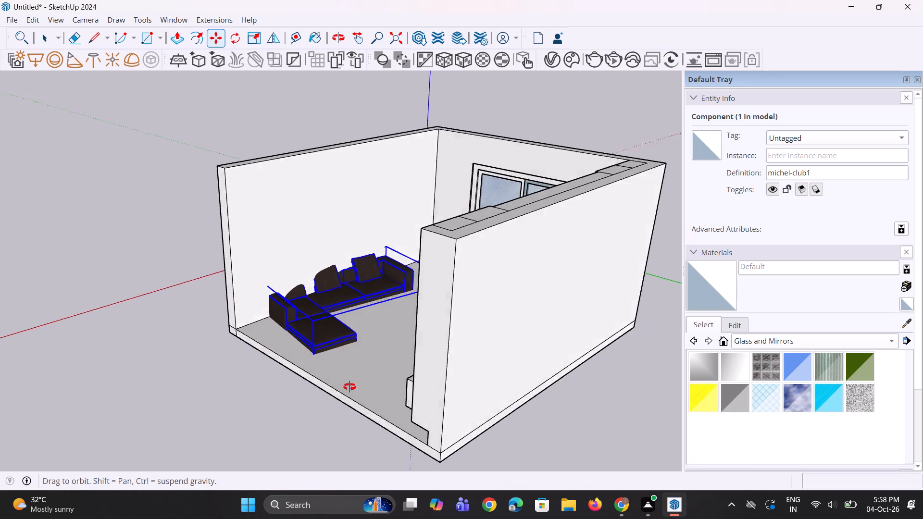
{"action": "middle_click_drag", "start_coordinate": [349, 387], "coordinate": [387, 374]}
{"action": "scroll", "coordinate": [338, 352], "scroll_direction": "down", "scroll_amount": 2}
{"action": "left_click", "coordinate": [325, 367]}
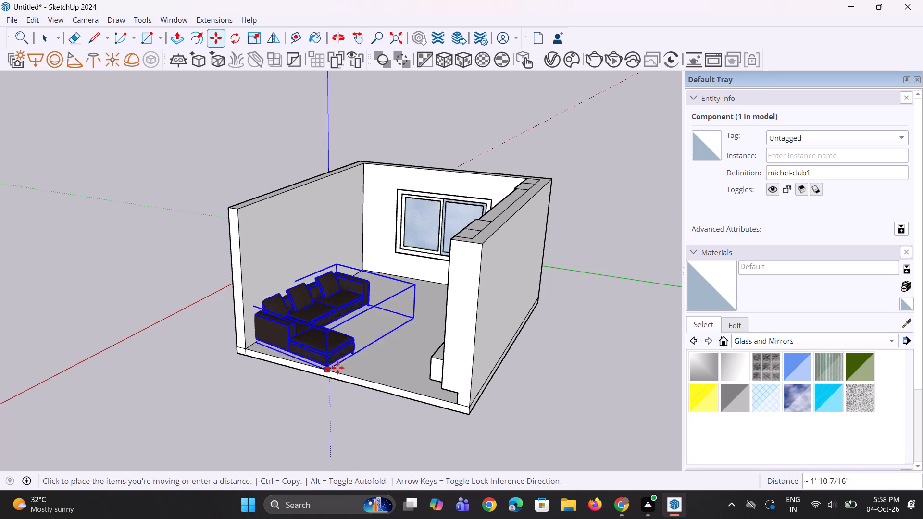
{"action": "left_click", "coordinate": [350, 368]}
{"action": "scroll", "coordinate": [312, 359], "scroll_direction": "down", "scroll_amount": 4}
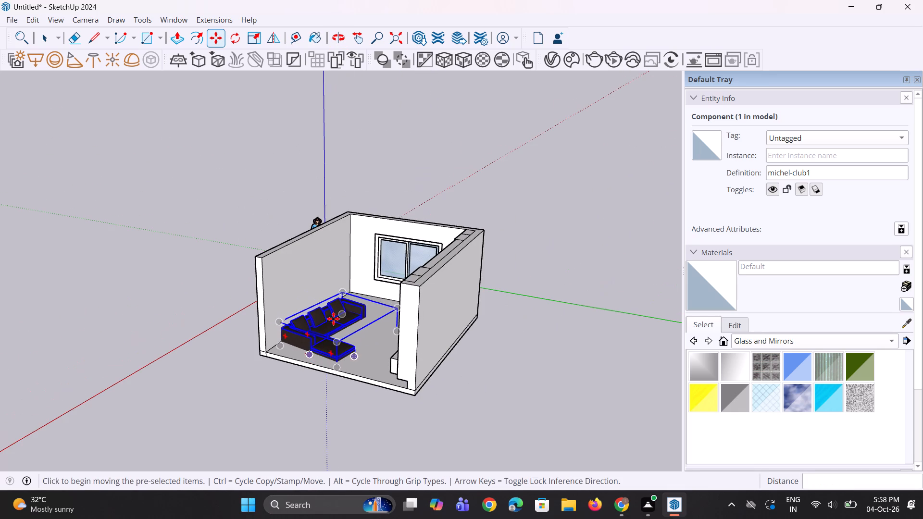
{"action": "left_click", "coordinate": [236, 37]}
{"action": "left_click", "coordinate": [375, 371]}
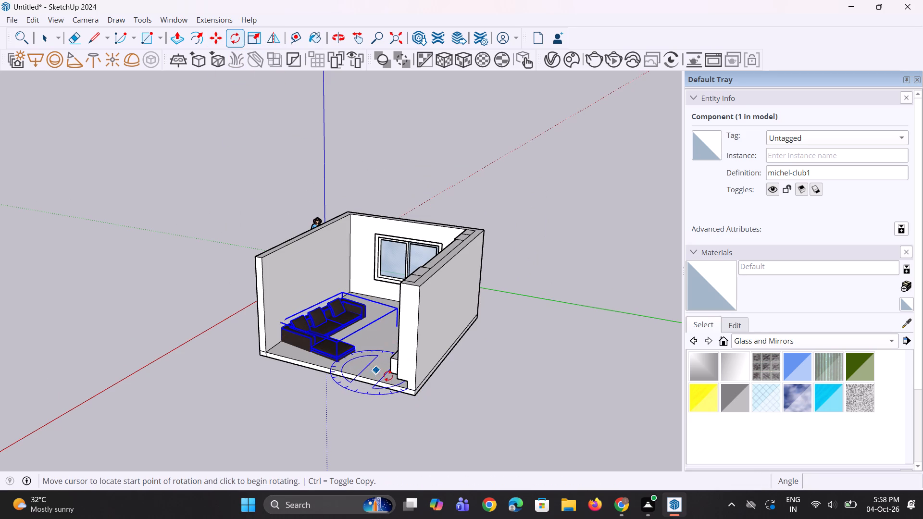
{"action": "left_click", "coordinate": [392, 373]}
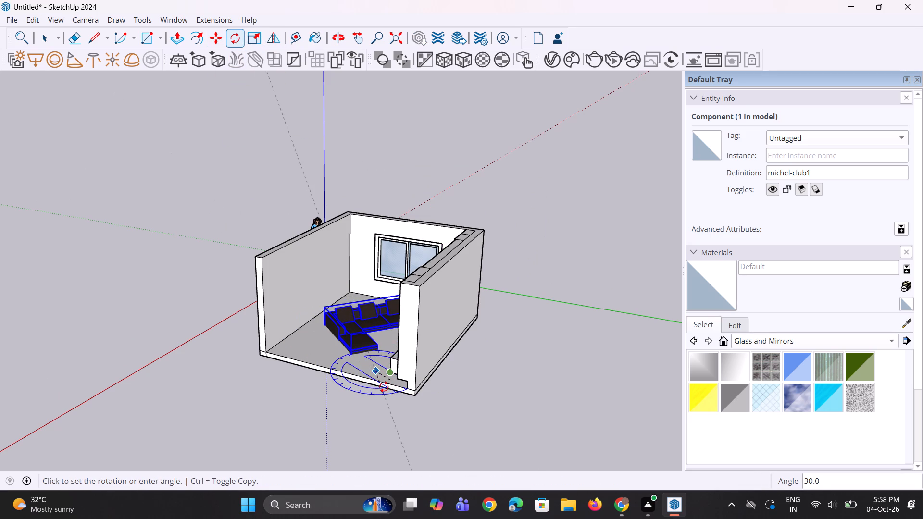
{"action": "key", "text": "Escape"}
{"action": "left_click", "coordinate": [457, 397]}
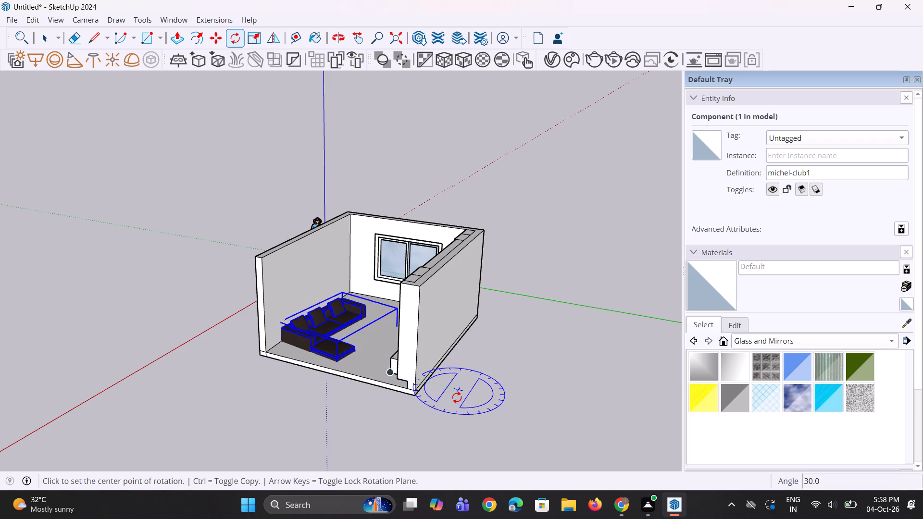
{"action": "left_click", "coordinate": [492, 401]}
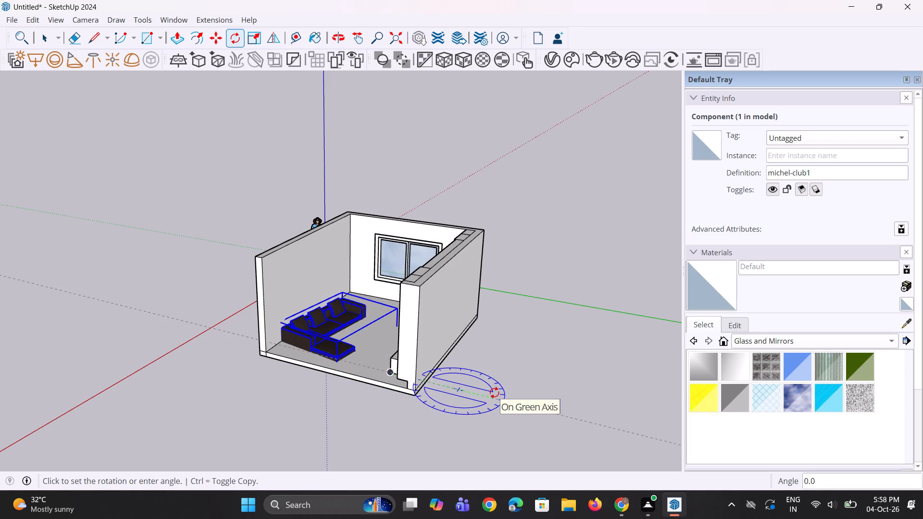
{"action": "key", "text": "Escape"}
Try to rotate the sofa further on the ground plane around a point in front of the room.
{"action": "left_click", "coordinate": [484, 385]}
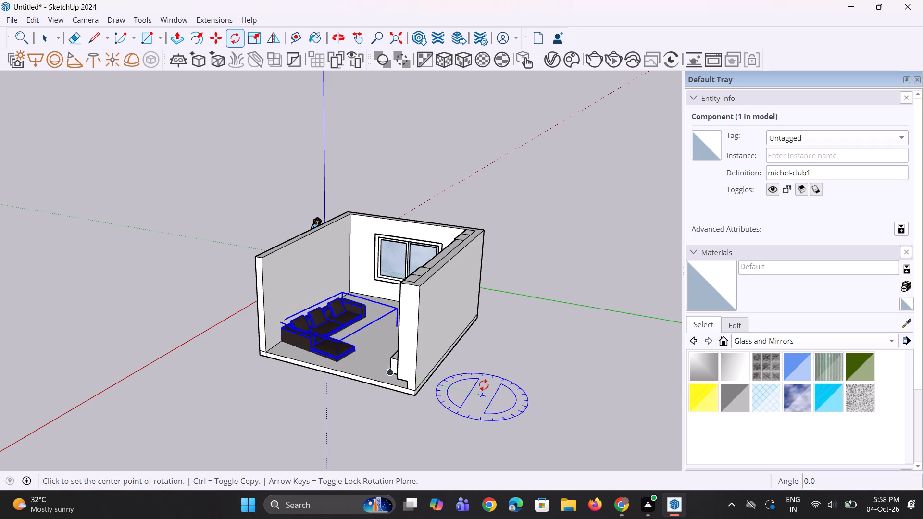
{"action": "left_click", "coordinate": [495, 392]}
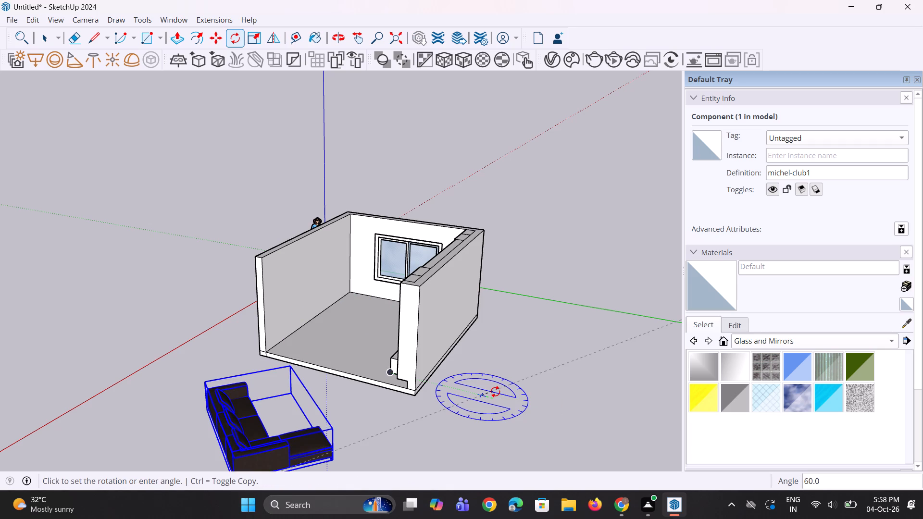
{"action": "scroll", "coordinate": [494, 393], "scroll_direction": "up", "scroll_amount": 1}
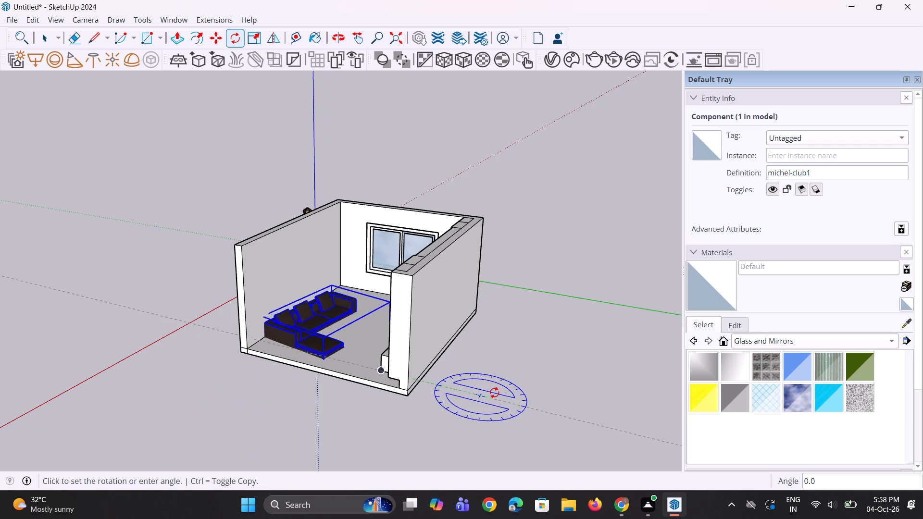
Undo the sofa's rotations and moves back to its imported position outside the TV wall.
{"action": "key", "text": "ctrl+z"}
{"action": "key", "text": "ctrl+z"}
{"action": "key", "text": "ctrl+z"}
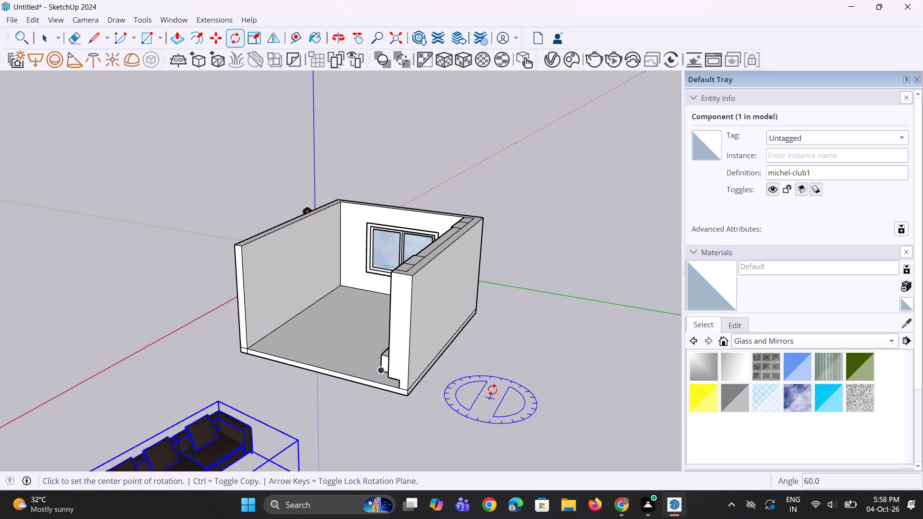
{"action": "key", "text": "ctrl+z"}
Rotate the imported sofa 90 degrees on the ground plane around a point beyond it, away from the room.
{"action": "scroll", "coordinate": [461, 376], "scroll_direction": "down", "scroll_amount": 2}
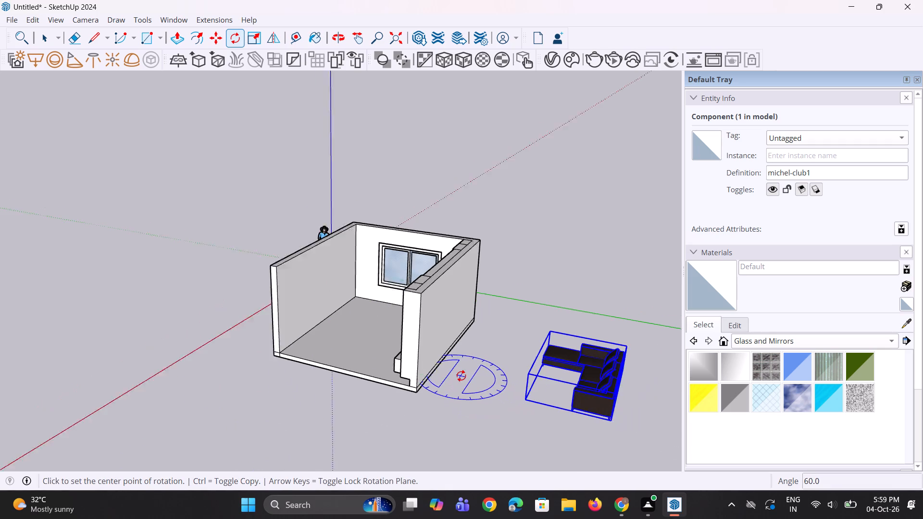
{"action": "scroll", "coordinate": [461, 376], "scroll_direction": "down", "scroll_amount": 7}
{"action": "middle_click_drag", "start_coordinate": [526, 368], "coordinate": [536, 345]}
{"action": "scroll", "coordinate": [440, 382], "scroll_direction": "down", "scroll_amount": 1}
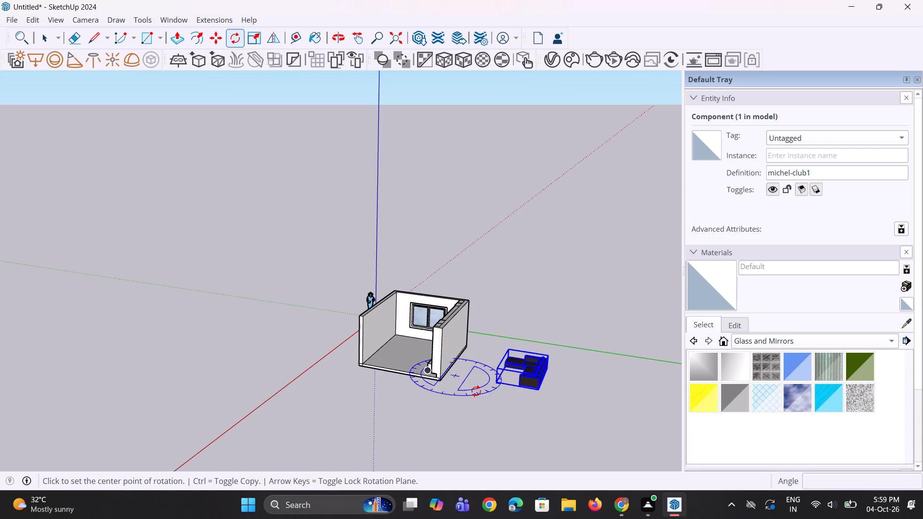
{"action": "scroll", "coordinate": [453, 379], "scroll_direction": "down", "scroll_amount": 10}
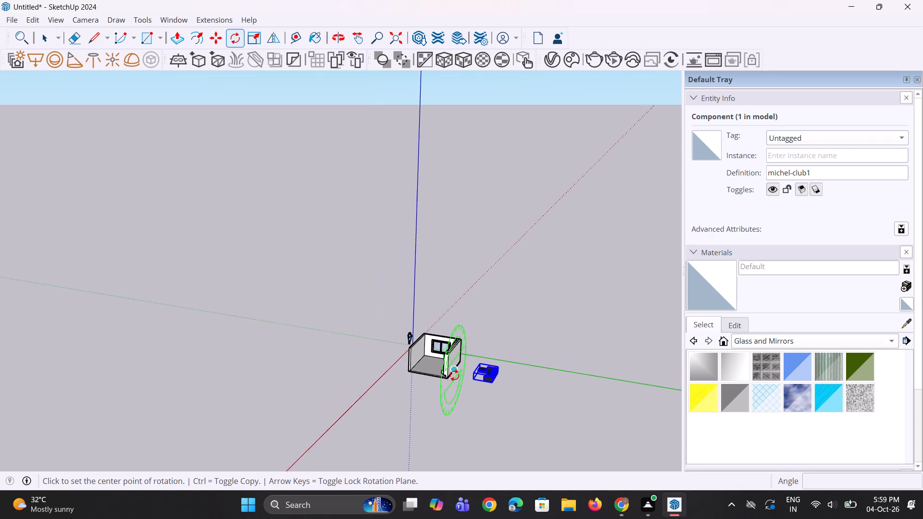
{"action": "left_click", "coordinate": [514, 390]}
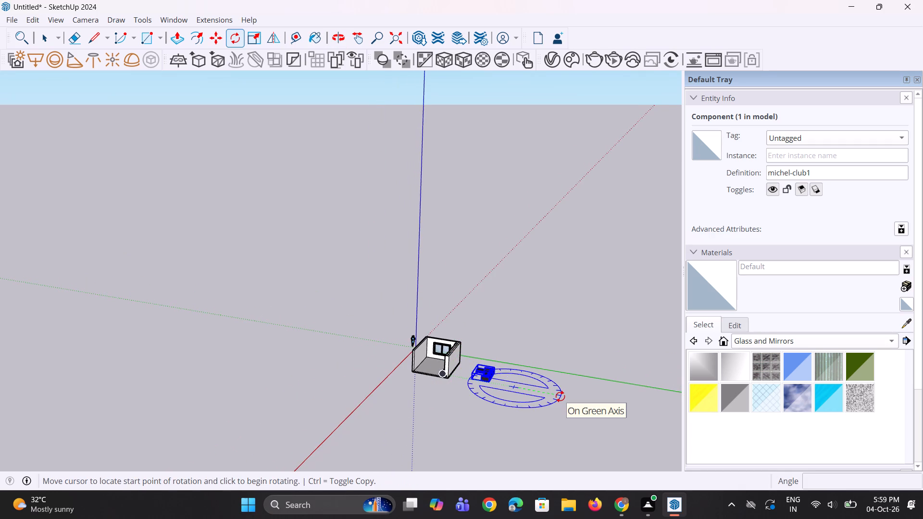
{"action": "left_click", "coordinate": [560, 396]}
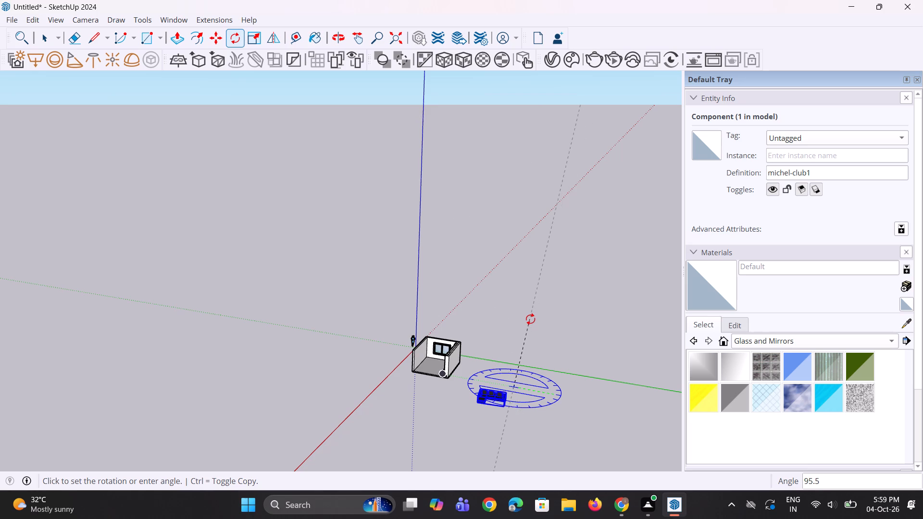
{"action": "type", "text": "90"}
{"action": "key", "text": "Return"}
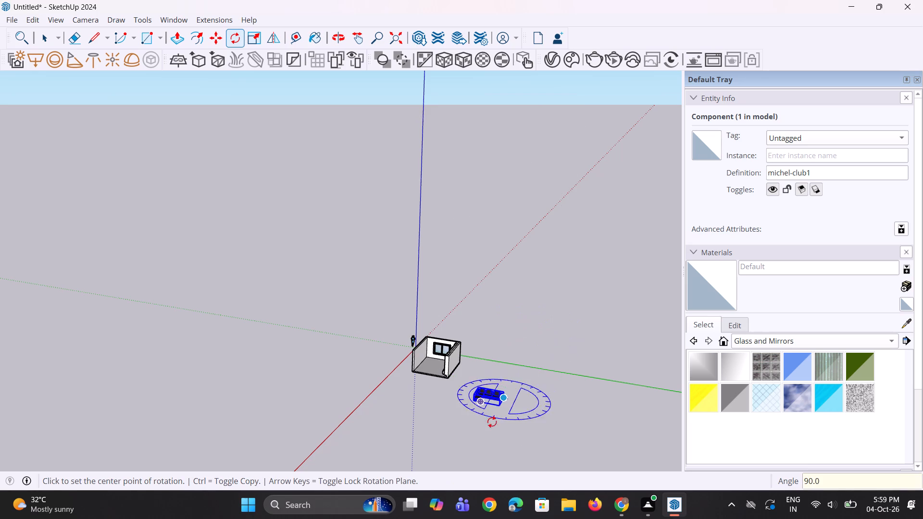
Rotate the sofa another 90 degrees on the ground plane around a point in front of the room.
{"action": "scroll", "coordinate": [492, 422], "scroll_direction": "up", "scroll_amount": 5}
{"action": "scroll", "coordinate": [535, 418], "scroll_direction": "up", "scroll_amount": 2}
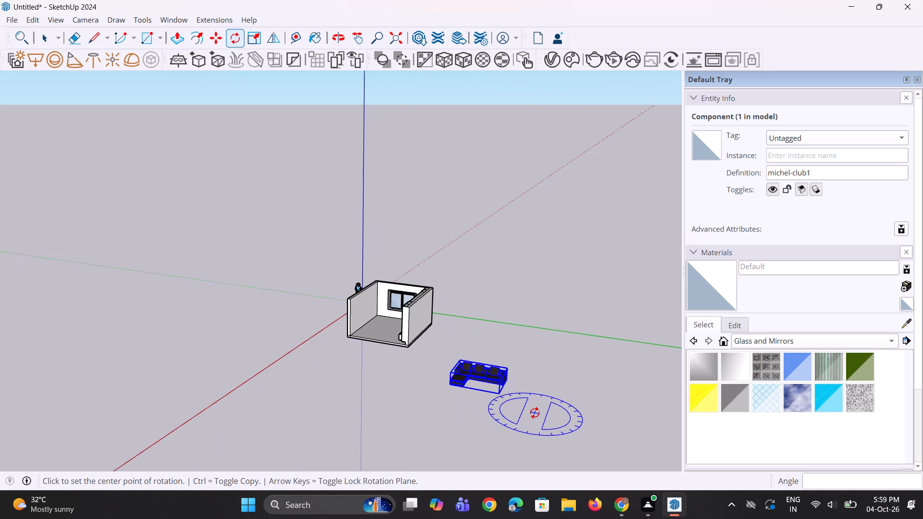
{"action": "scroll", "coordinate": [535, 413], "scroll_direction": "up", "scroll_amount": 1}
{"action": "scroll", "coordinate": [473, 338], "scroll_direction": "down", "scroll_amount": 9}
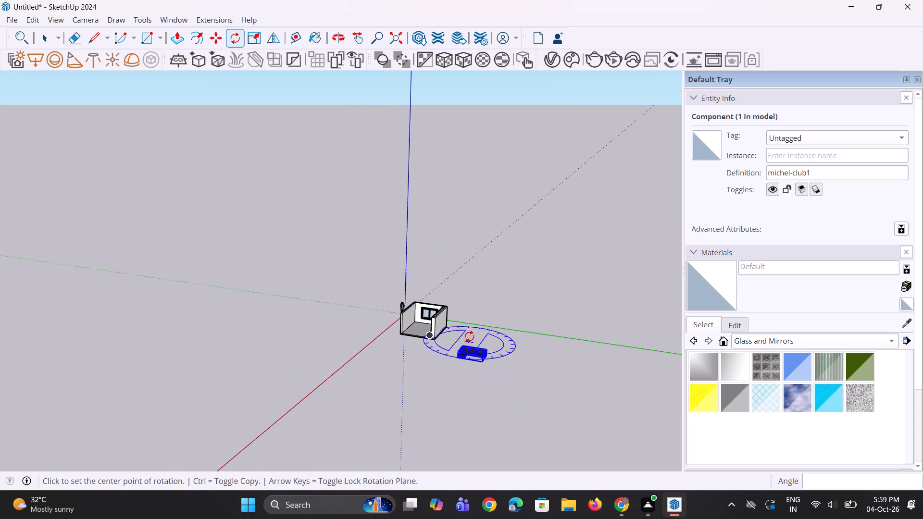
{"action": "left_click", "coordinate": [466, 386]}
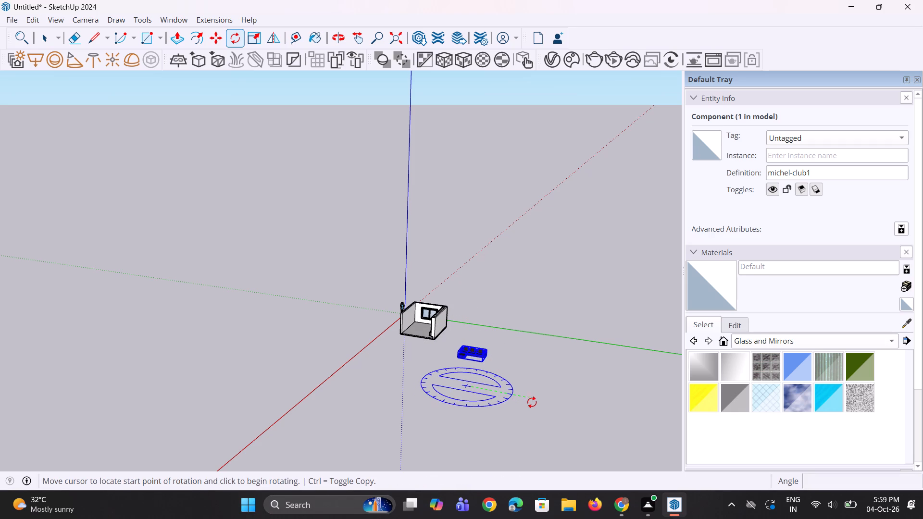
{"action": "left_click", "coordinate": [534, 403]}
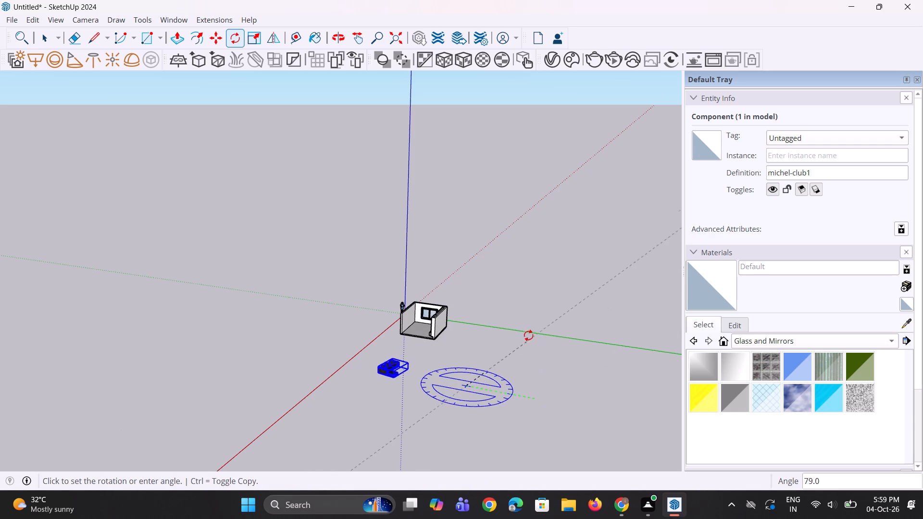
{"action": "left_click", "coordinate": [520, 308]}
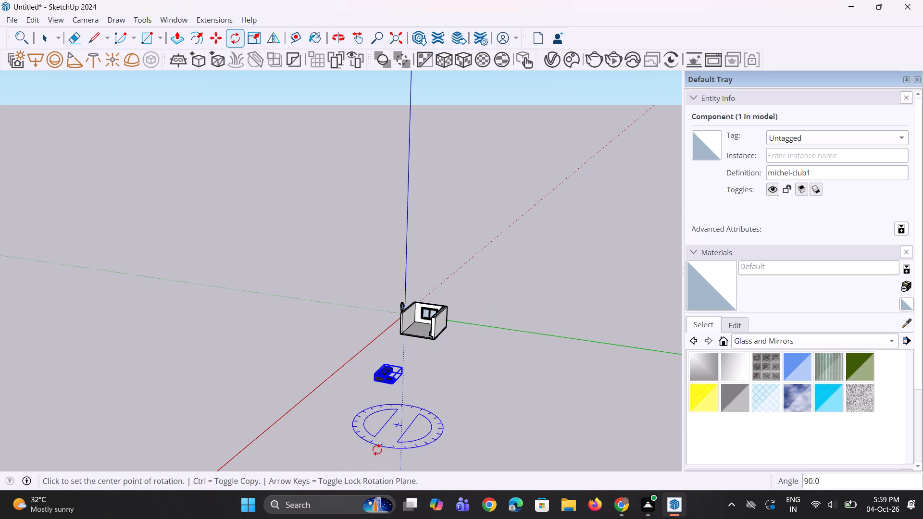
Move the sofa from in front of the room onto the floor along the wall opposite the TV wall.
{"action": "scroll", "coordinate": [377, 450], "scroll_direction": "up", "scroll_amount": 4}
{"action": "key", "text": "m"}
{"action": "scroll", "coordinate": [392, 327], "scroll_direction": "up", "scroll_amount": 8}
{"action": "left_click", "coordinate": [379, 351]}
{"action": "scroll", "coordinate": [425, 254], "scroll_direction": "up", "scroll_amount": 2}
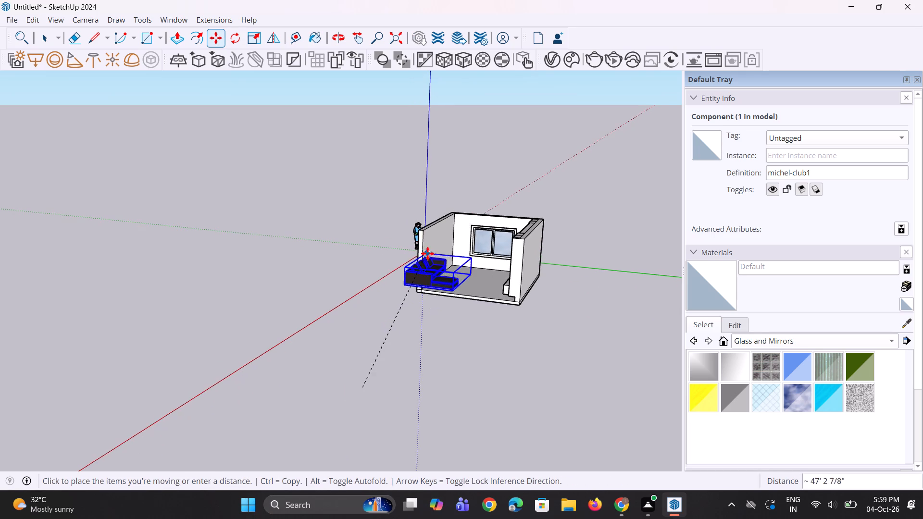
{"action": "scroll", "coordinate": [430, 253], "scroll_direction": "up", "scroll_amount": 2}
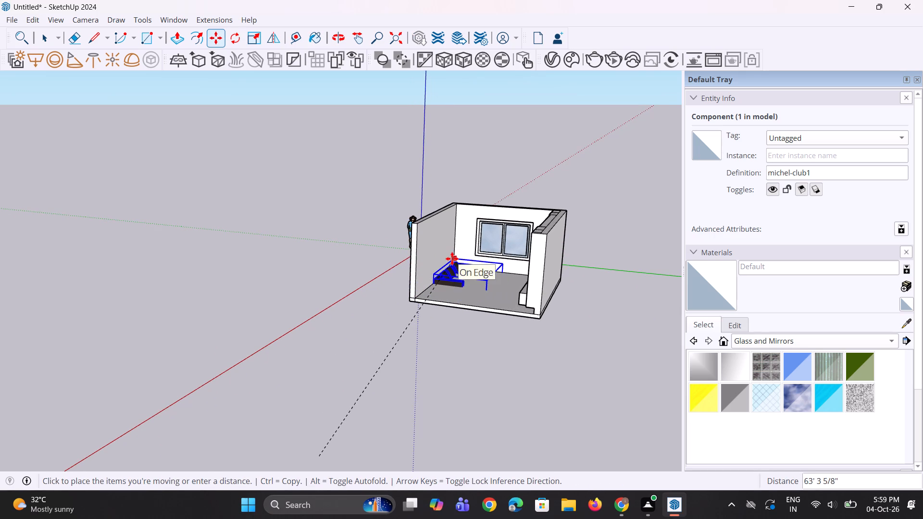
{"action": "left_click", "coordinate": [449, 260]}
Shift the sofa about 3' 6" across the floor toward the window wall and nudge it closer to the wall behind it.
{"action": "middle_click_drag", "start_coordinate": [420, 322], "coordinate": [428, 427]}
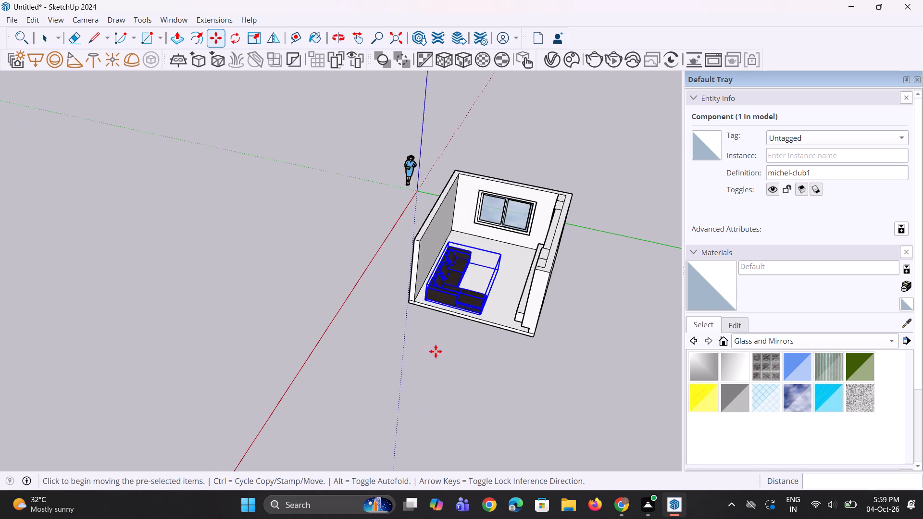
{"action": "scroll", "coordinate": [461, 283], "scroll_direction": "up", "scroll_amount": 4}
{"action": "scroll", "coordinate": [459, 221], "scroll_direction": "up", "scroll_amount": 5}
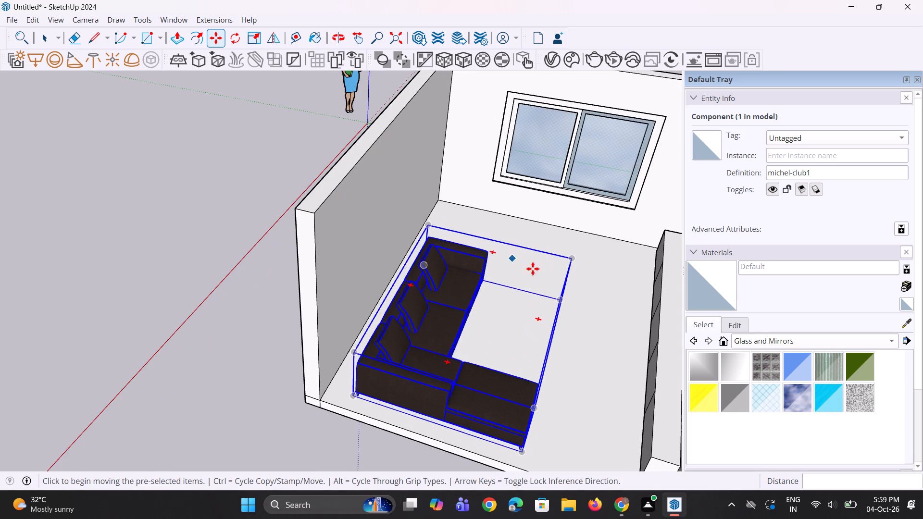
{"action": "left_click", "coordinate": [562, 301]}
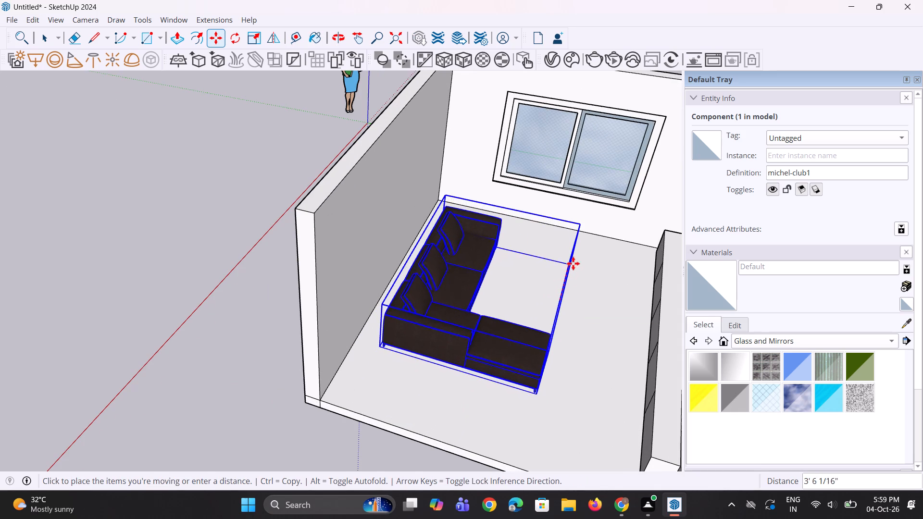
{"action": "left_click", "coordinate": [574, 262]}
{"action": "scroll", "coordinate": [389, 346], "scroll_direction": "up", "scroll_amount": 2}
{"action": "left_click", "coordinate": [384, 340]}
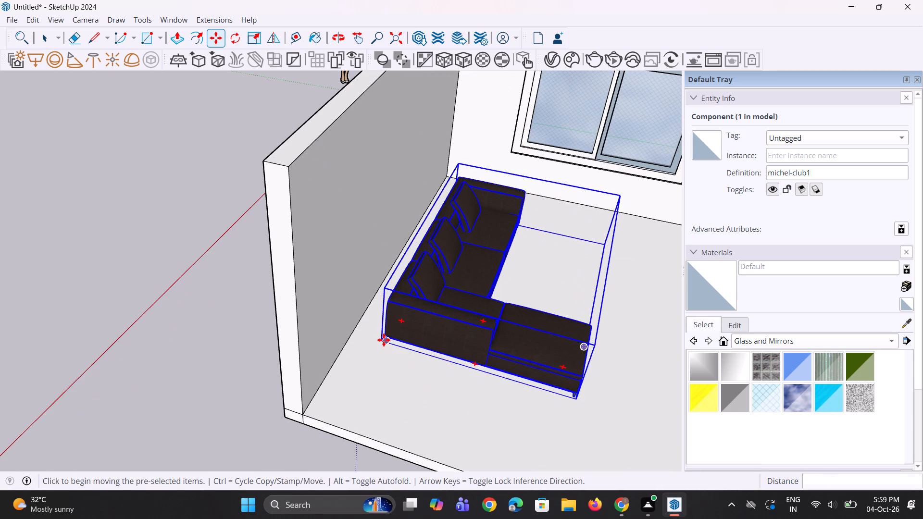
{"action": "left_click", "coordinate": [376, 337]}
Scale the sofa uniformly by about 1.02, and lengthen it along the red axis by about 1.15 toward the room's open front.
{"action": "scroll", "coordinate": [387, 352], "scroll_direction": "down", "scroll_amount": 4}
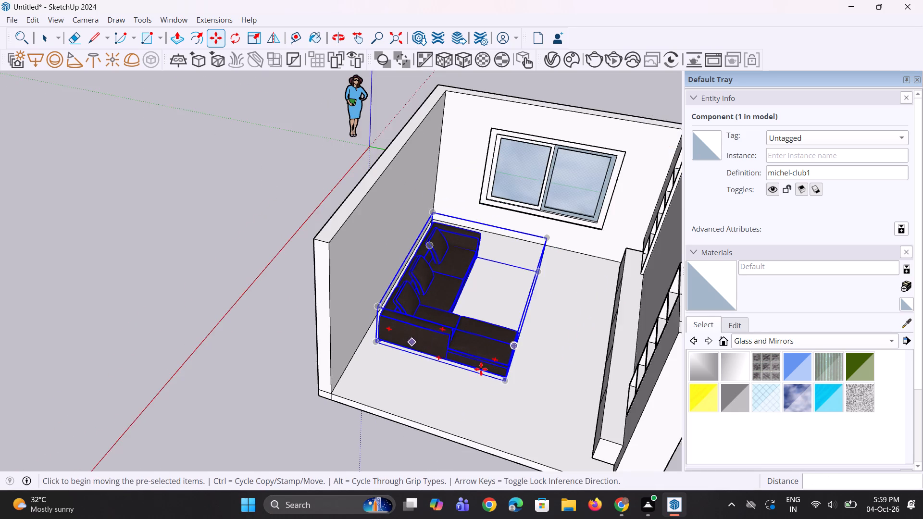
{"action": "middle_click_drag", "start_coordinate": [482, 370], "coordinate": [441, 356]}
{"action": "key", "text": "s"}
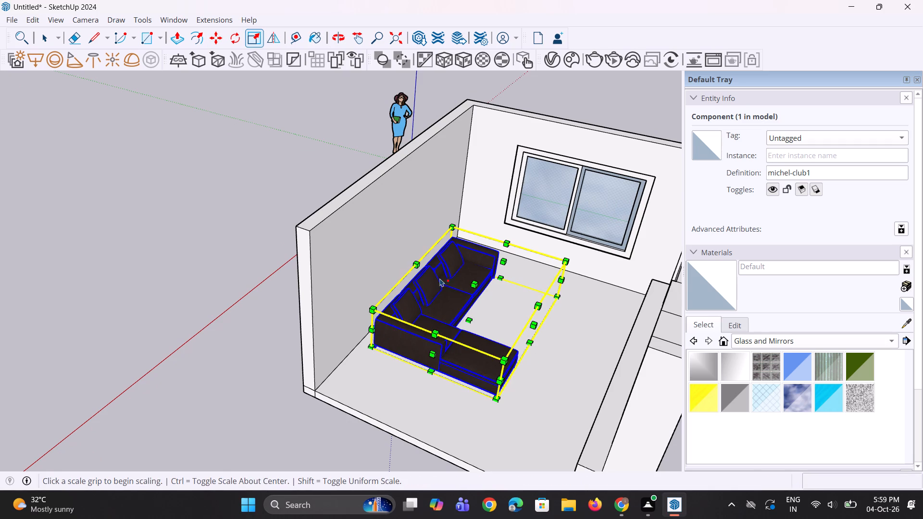
{"action": "left_click", "coordinate": [497, 397]}
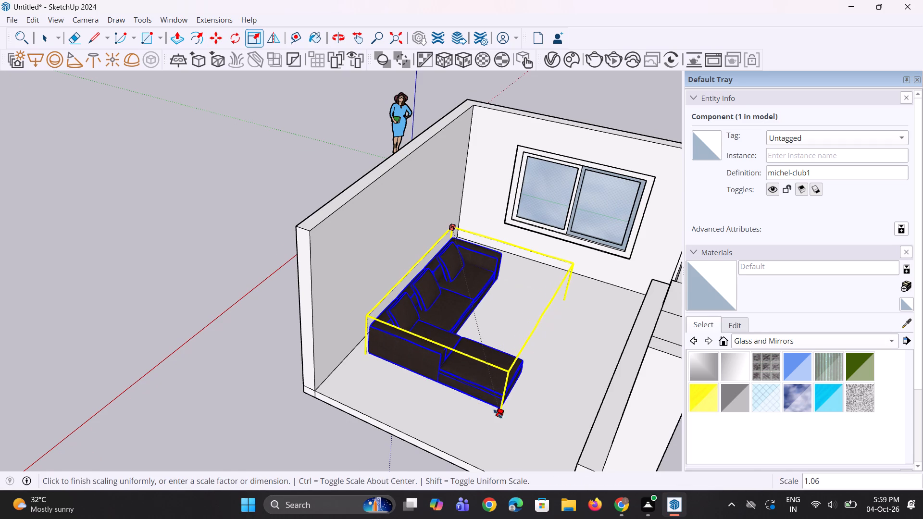
{"action": "left_click", "coordinate": [496, 405]}
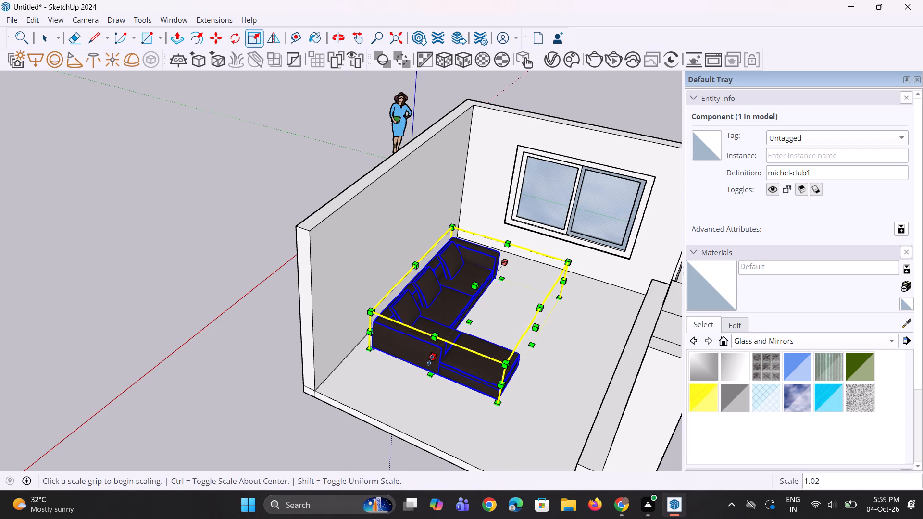
{"action": "left_click", "coordinate": [430, 360]}
{"action": "left_click", "coordinate": [421, 377]}
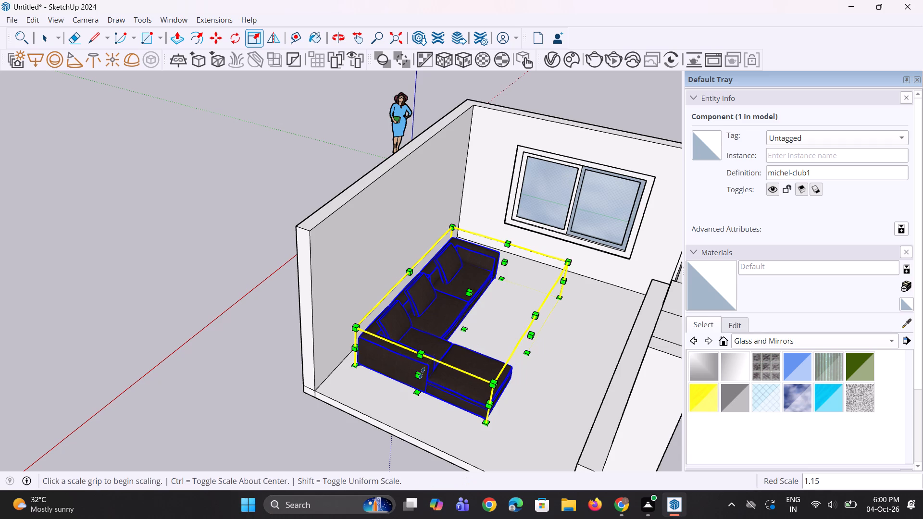
Lengthen the sofa along the red axis by about 1.06 toward the window wall, and deselect it.
{"action": "scroll", "coordinate": [385, 356], "scroll_direction": "down", "scroll_amount": 4}
{"action": "middle_click_drag", "start_coordinate": [504, 345], "coordinate": [422, 367]}
{"action": "scroll", "coordinate": [494, 306], "scroll_direction": "up", "scroll_amount": 3}
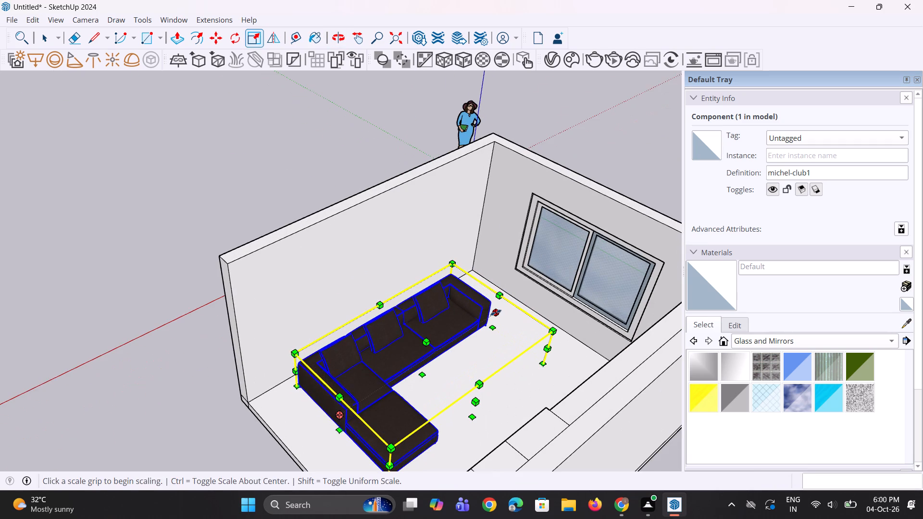
{"action": "left_click", "coordinate": [496, 312]}
{"action": "left_click", "coordinate": [505, 309]}
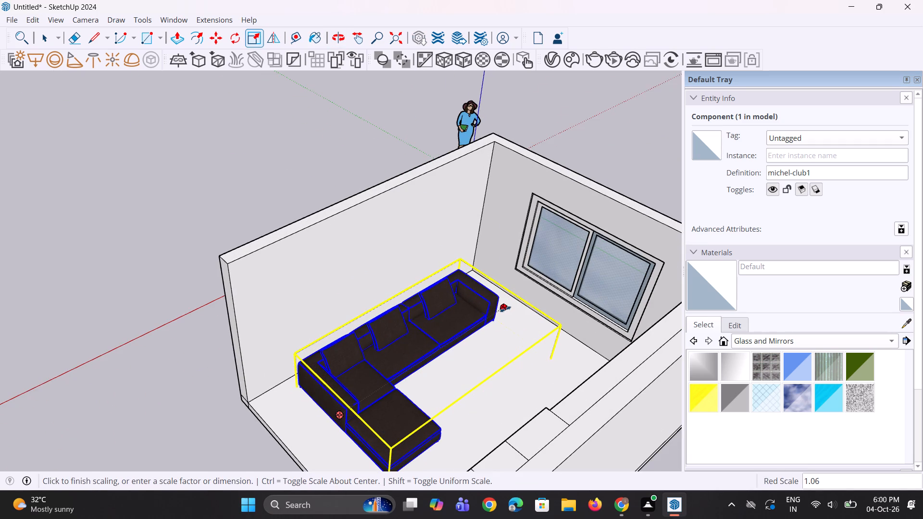
{"action": "scroll", "coordinate": [433, 331], "scroll_direction": "down", "scroll_amount": 5}
{"action": "key", "text": "space"}
{"action": "key", "text": "space"}
{"action": "left_click", "coordinate": [560, 199]}
Examine the resized sofa's proportions and placement in the room from several angles.
{"action": "scroll", "coordinate": [408, 380], "scroll_direction": "up", "scroll_amount": 1}
{"action": "middle_click_drag", "start_coordinate": [414, 380], "coordinate": [425, 375]}
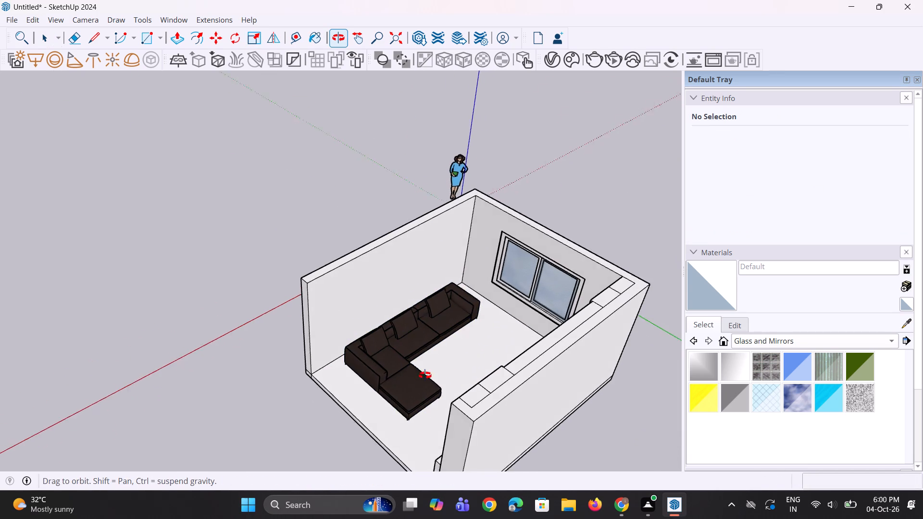
{"action": "middle_click_drag", "start_coordinate": [425, 375], "coordinate": [519, 323]}
{"action": "scroll", "coordinate": [391, 343], "scroll_direction": "down", "scroll_amount": 4}
{"action": "scroll", "coordinate": [391, 344], "scroll_direction": "up", "scroll_amount": 1}
{"action": "middle_click_drag", "start_coordinate": [392, 343], "coordinate": [423, 284]}
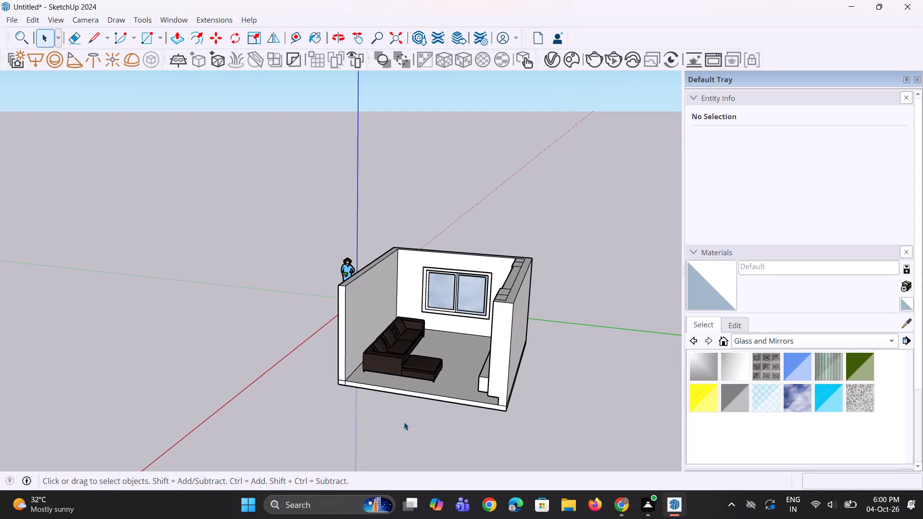
{"action": "scroll", "coordinate": [397, 333], "scroll_direction": "up", "scroll_amount": 11}
{"action": "scroll", "coordinate": [380, 337], "scroll_direction": "down", "scroll_amount": 6}
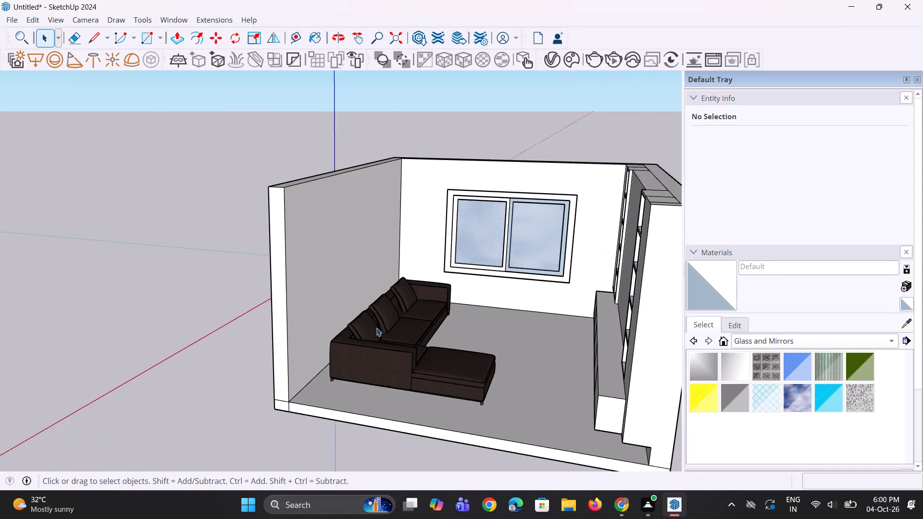
{"action": "scroll", "coordinate": [376, 328], "scroll_direction": "down", "scroll_amount": 2}
Switch to Chrome, open the 3D Warehouse website and search its models for "sofa".
{"action": "left_click", "coordinate": [616, 503]}
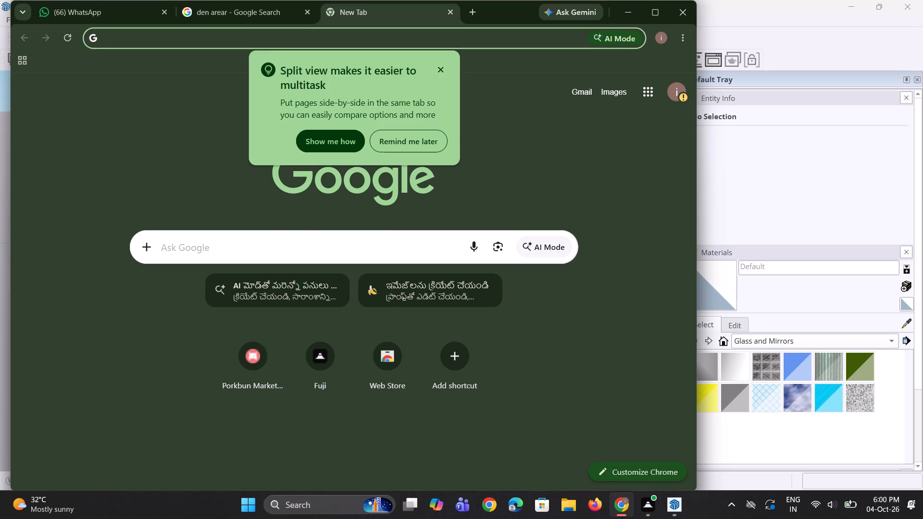
{"action": "left_click", "coordinate": [267, 256]}
{"action": "left_click", "coordinate": [215, 329]}
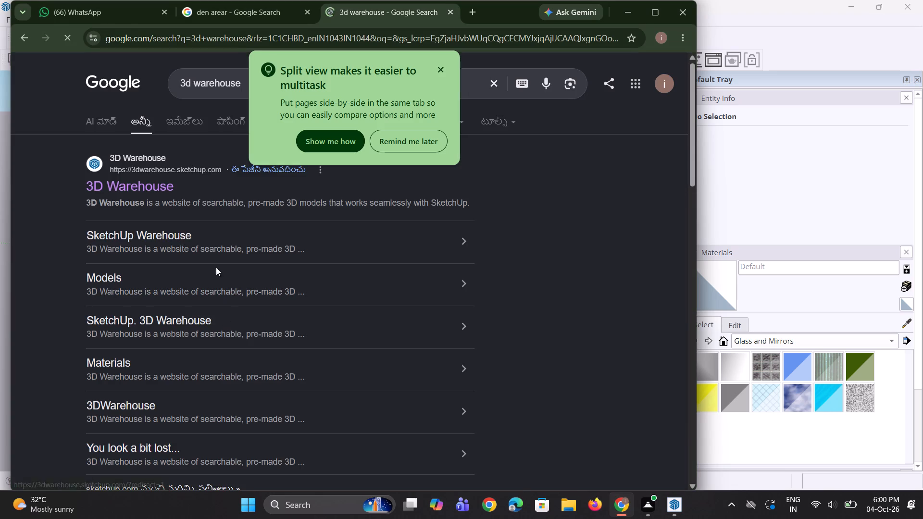
{"action": "left_click", "coordinate": [152, 196]}
{"action": "left_click", "coordinate": [152, 190]}
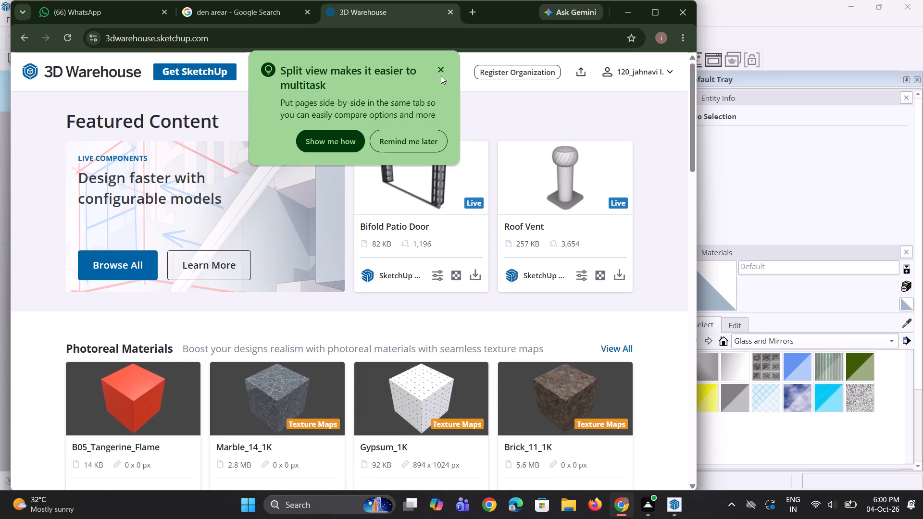
{"action": "left_click", "coordinate": [441, 72]}
{"action": "left_click", "coordinate": [346, 69]}
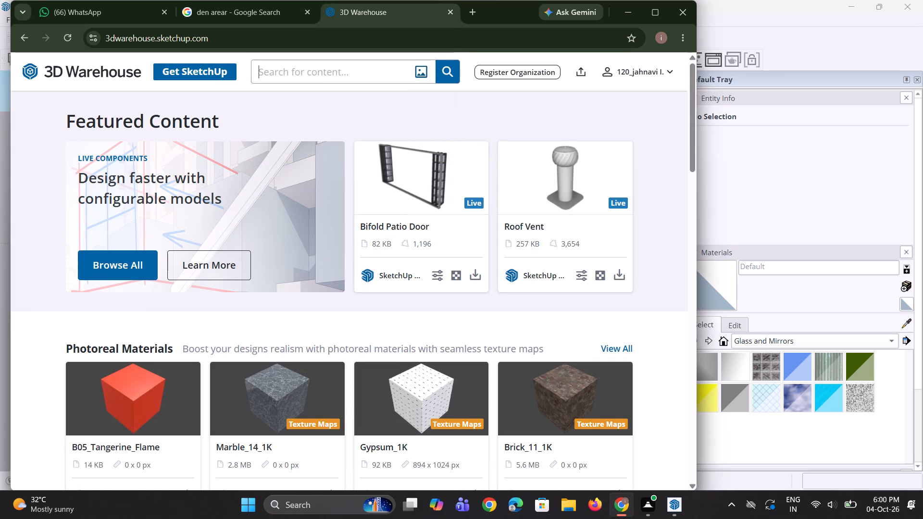
{"action": "key", "text": "s"}
{"action": "type", "text": "ofa"}
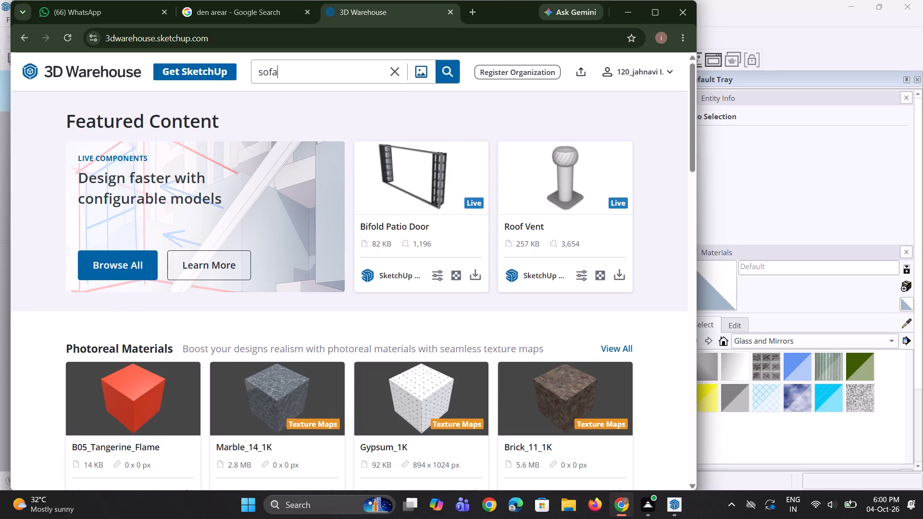
{"action": "key", "text": "Return"}
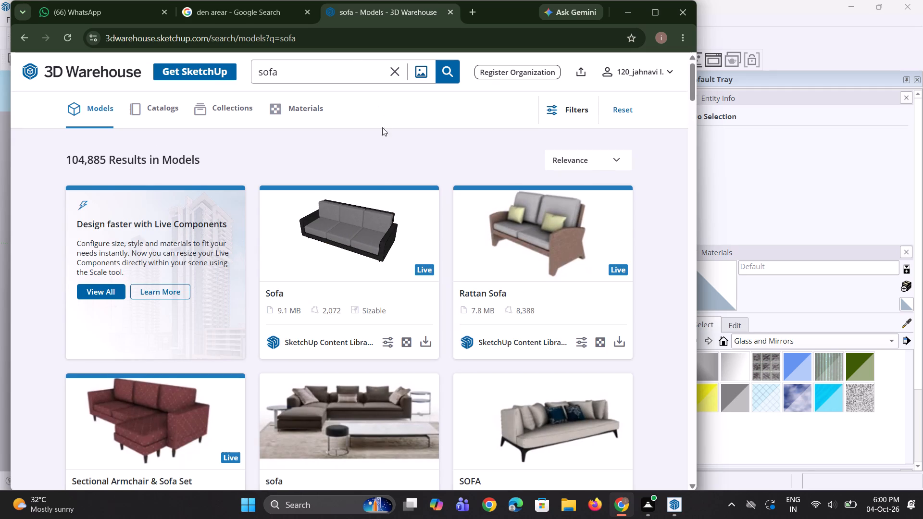
Browse the sofa models and download the 1.5 MB beige L-shaped sofa by Deur as a SketchUp file.
{"action": "scroll", "coordinate": [298, 367], "scroll_direction": "down", "scroll_amount": 4}
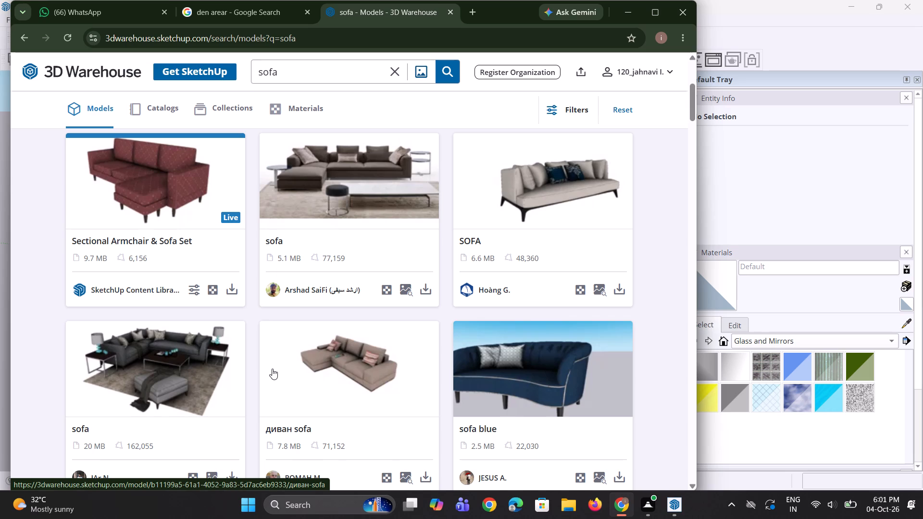
{"action": "scroll", "coordinate": [296, 371], "scroll_direction": "down", "scroll_amount": 5}
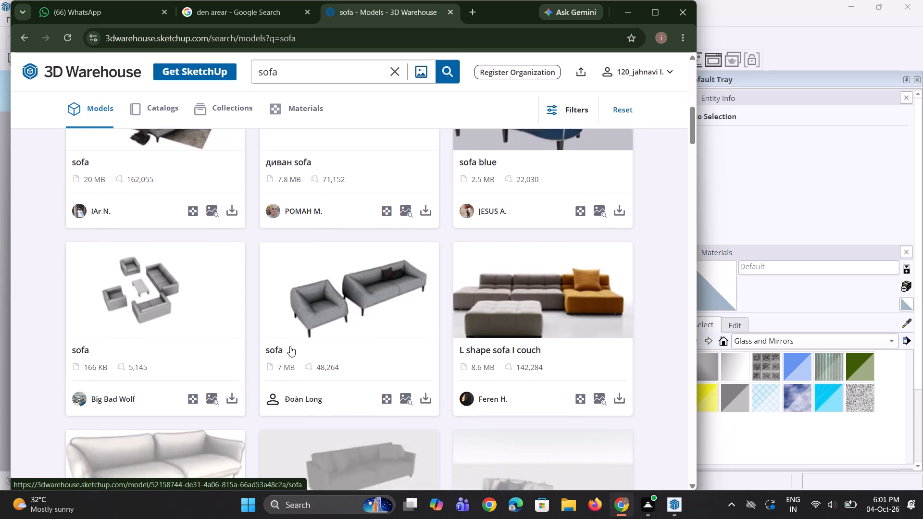
{"action": "scroll", "coordinate": [301, 334], "scroll_direction": "down", "scroll_amount": 2}
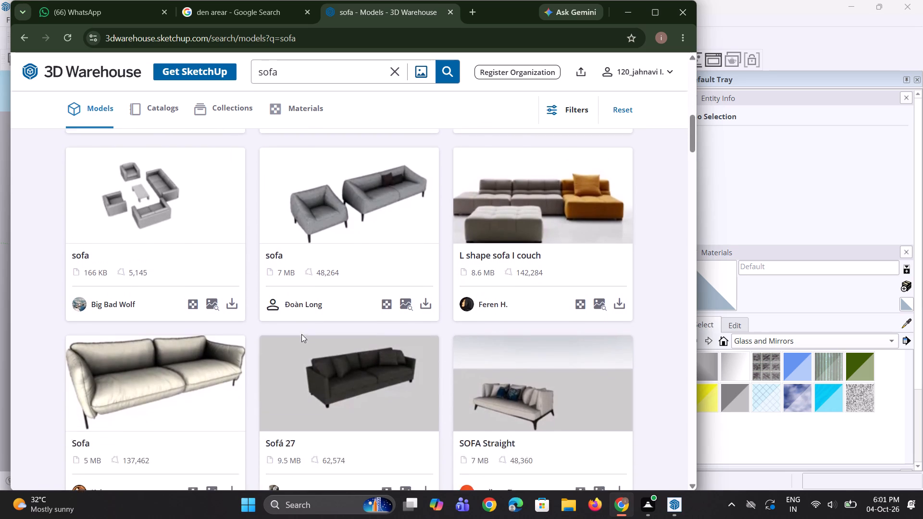
{"action": "scroll", "coordinate": [301, 334], "scroll_direction": "down", "scroll_amount": 6}
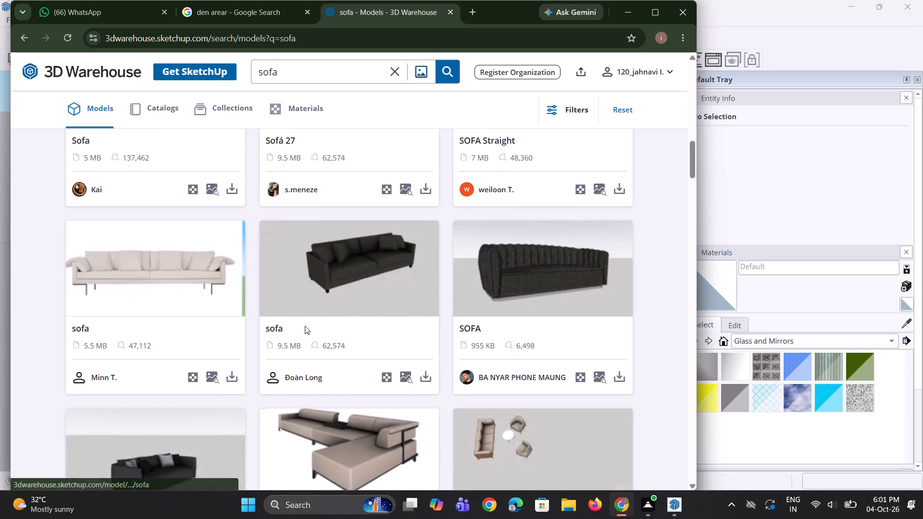
{"action": "scroll", "coordinate": [305, 326], "scroll_direction": "down", "scroll_amount": 2}
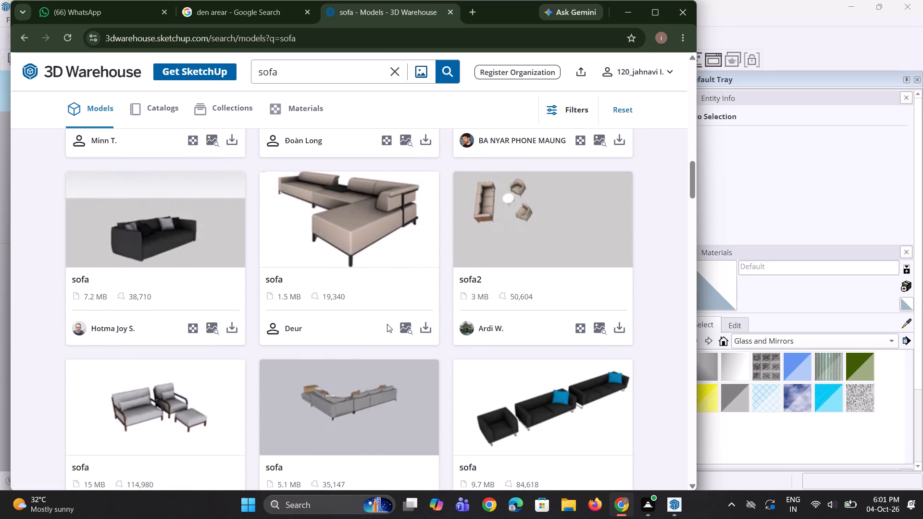
{"action": "left_click", "coordinate": [421, 333]}
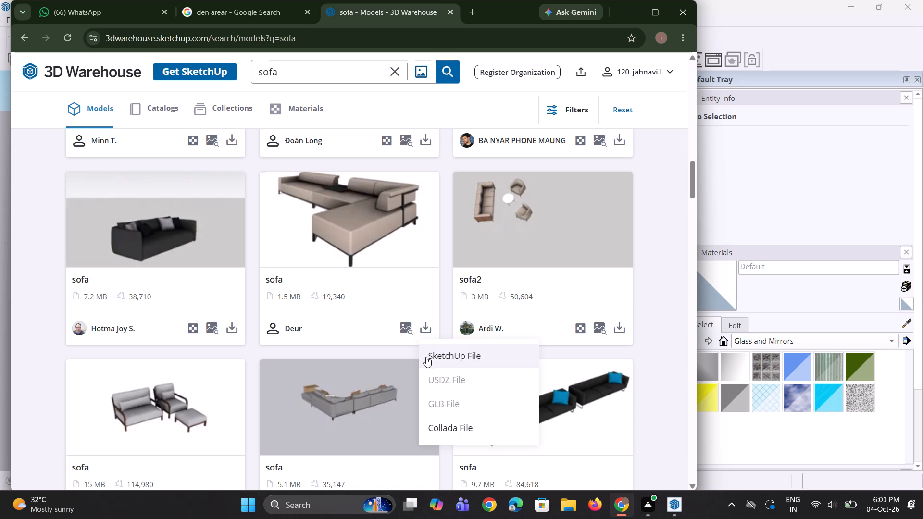
{"action": "left_click", "coordinate": [426, 357]}
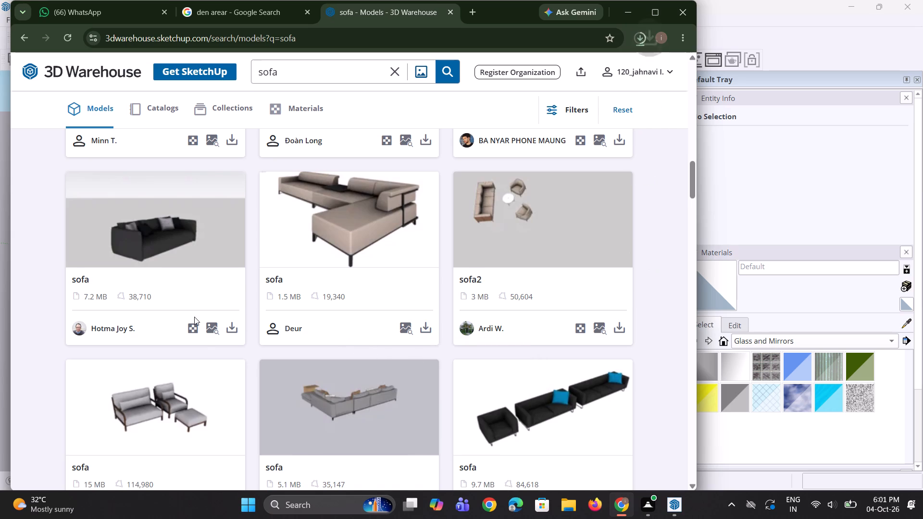
Switch back to SketchUp and delete the dark corner sofa from the room.
{"action": "left_click", "coordinate": [682, 502]}
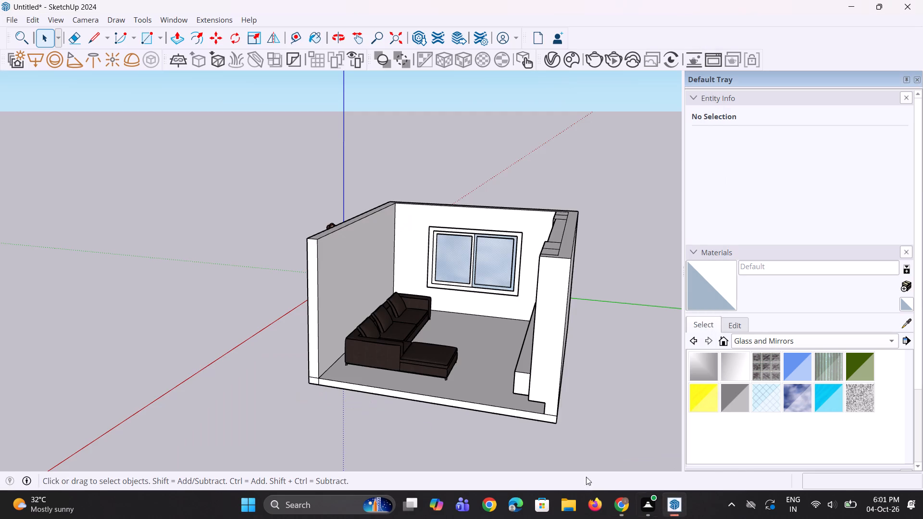
{"action": "left_click", "coordinate": [389, 344]}
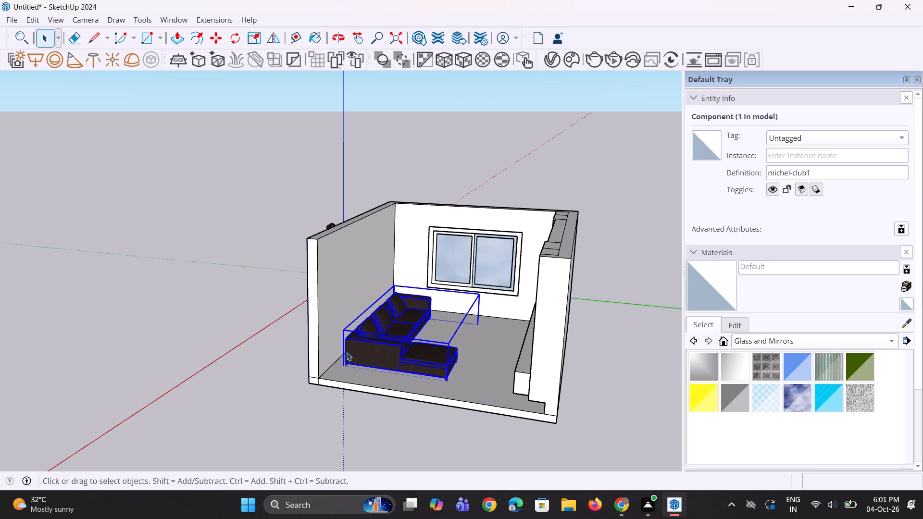
{"action": "key", "text": "Delete"}
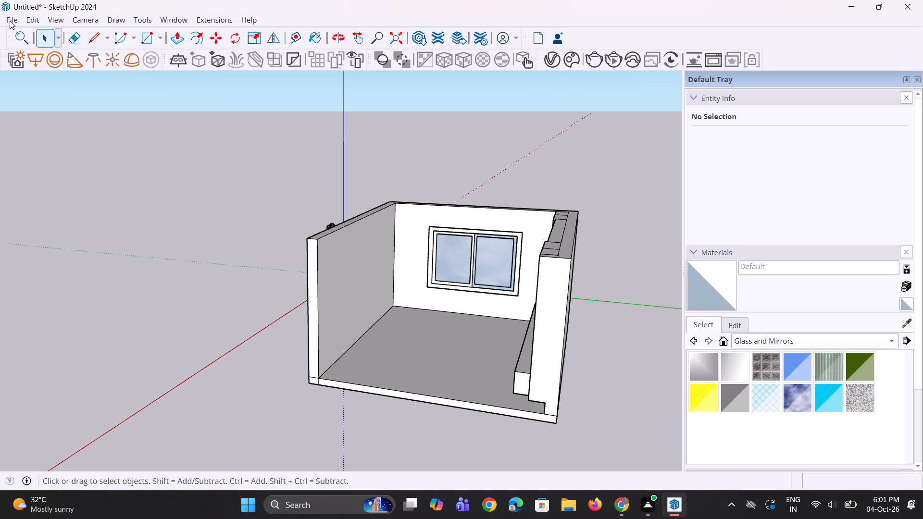
Import the downloaded sofa+2 model and place it on the ground outside the room, beyond the TV wall.
{"action": "left_click", "coordinate": [10, 21]}
{"action": "left_click", "coordinate": [57, 186]}
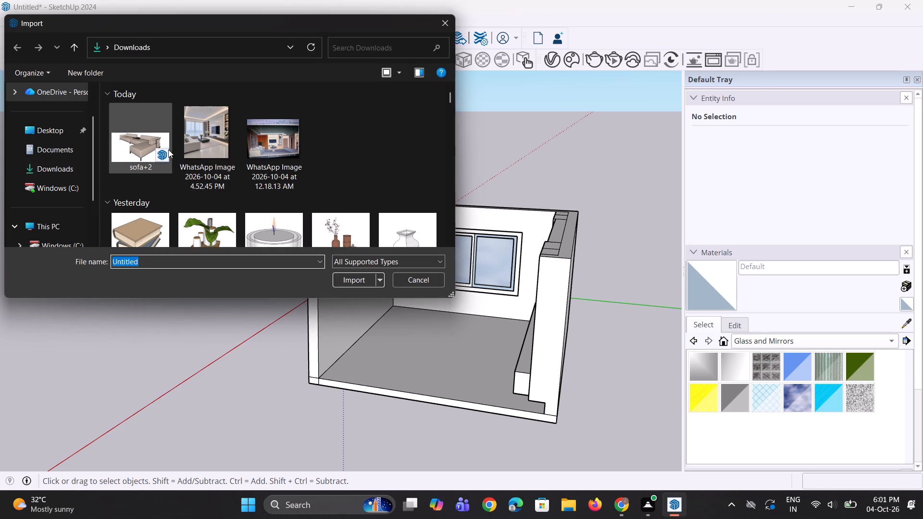
{"action": "left_click", "coordinate": [168, 149]}
{"action": "left_click", "coordinate": [351, 282]}
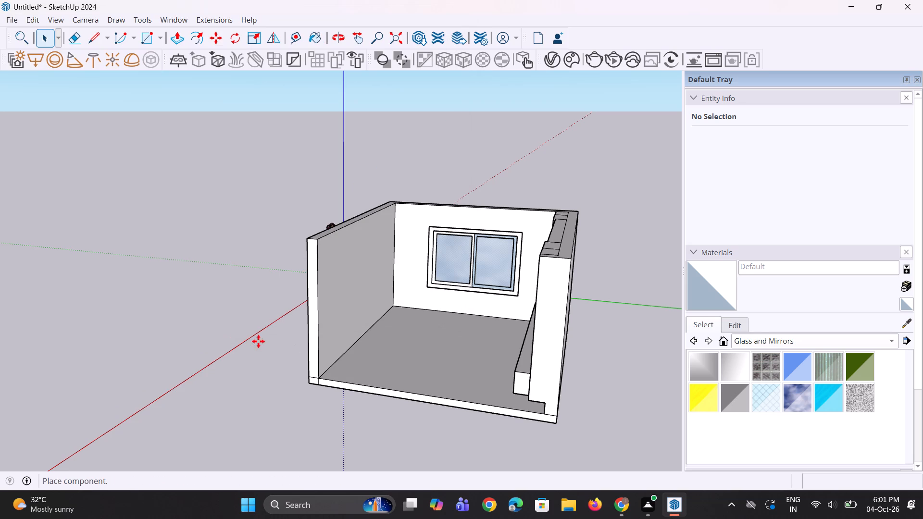
{"action": "scroll", "coordinate": [201, 338], "scroll_direction": "down", "scroll_amount": 7}
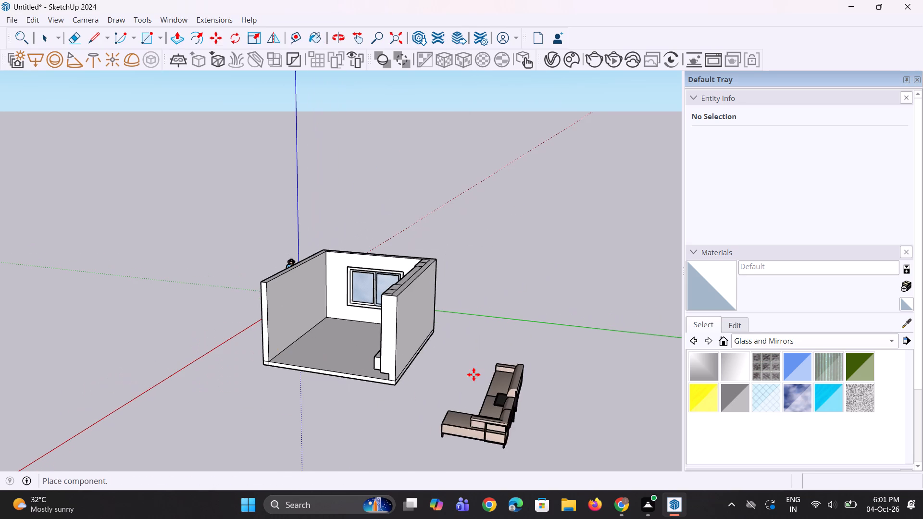
{"action": "left_click_drag", "start_coordinate": [489, 351], "coordinate": [478, 362]}
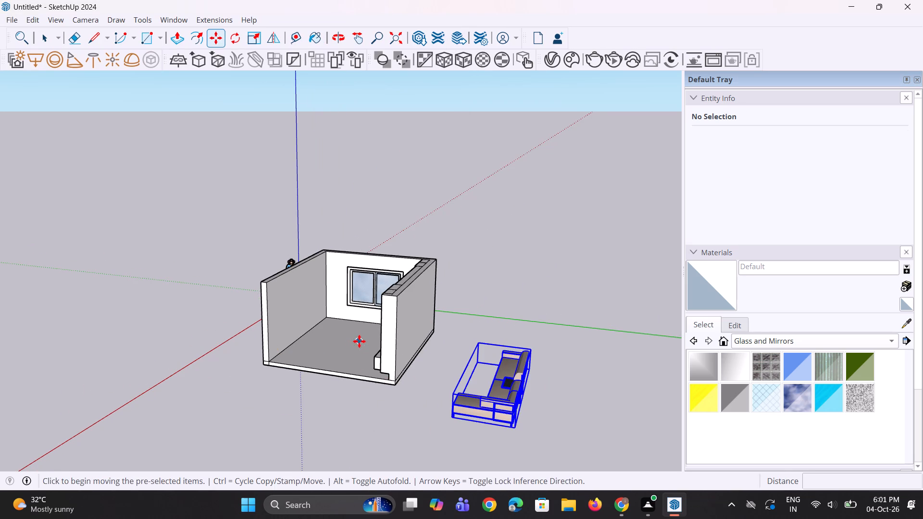
Rotate the imported beige sofa 180° horizontally about a point on the ground beside it.
{"action": "scroll", "coordinate": [353, 332], "scroll_direction": "down", "scroll_amount": 5}
{"action": "left_click_drag", "start_coordinate": [236, 39], "coordinate": [243, 44]}
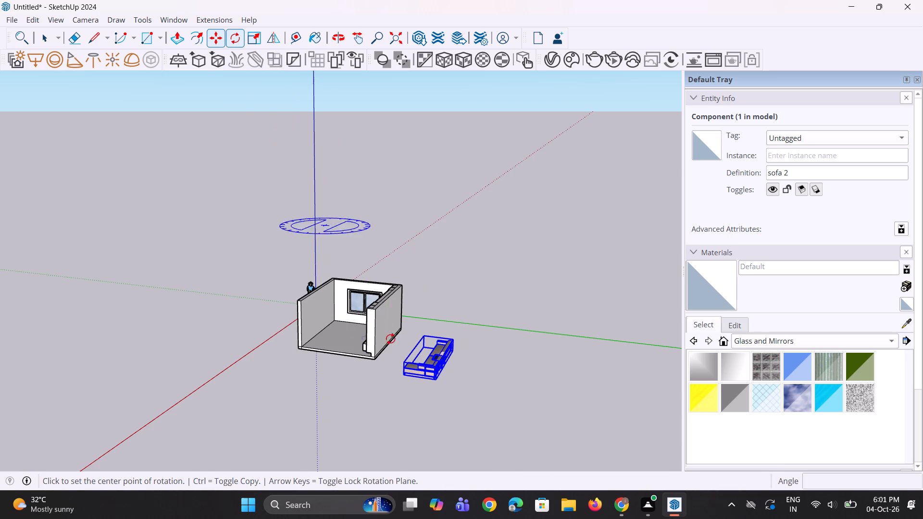
{"action": "left_click", "coordinate": [430, 401]}
{"action": "left_click", "coordinate": [520, 415]}
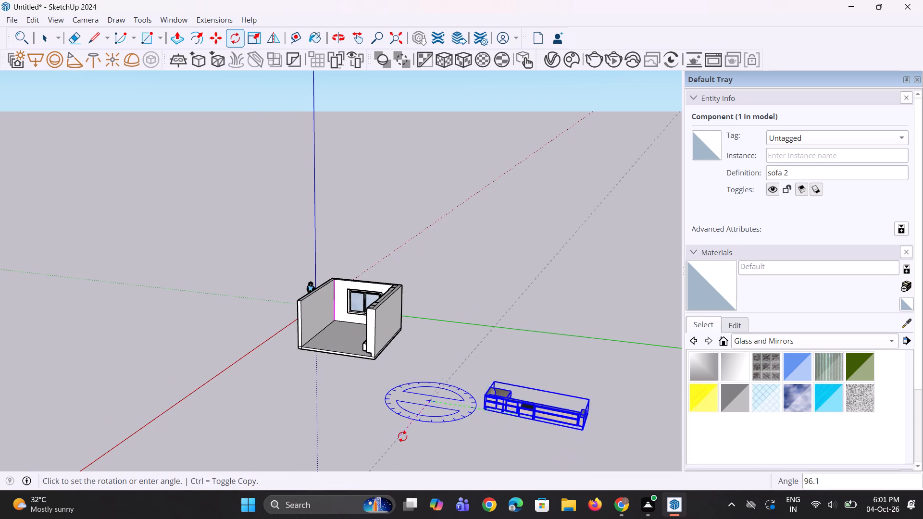
{"action": "left_click", "coordinate": [268, 374]}
Move the rotated sofa about 51' 3" into the room, into the corner between the plain side wall and window wall.
{"action": "scroll", "coordinate": [349, 350], "scroll_direction": "down", "scroll_amount": 4}
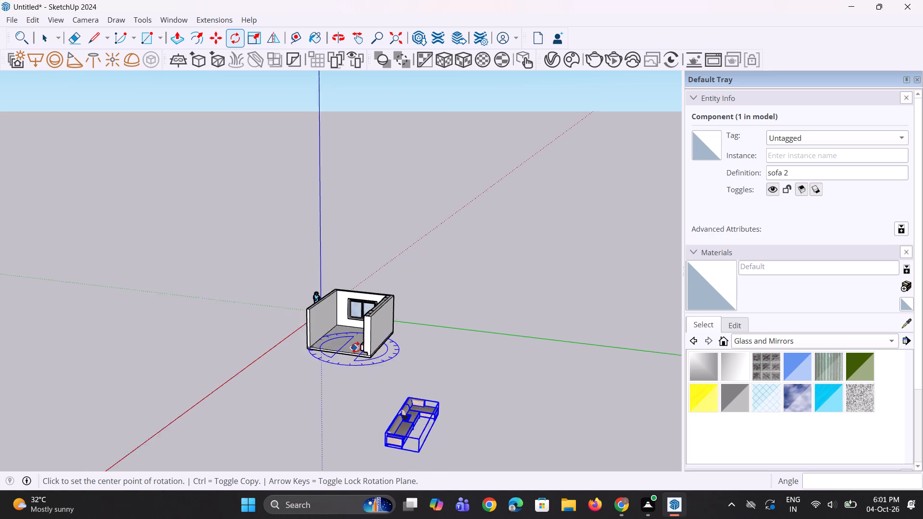
{"action": "scroll", "coordinate": [356, 347], "scroll_direction": "down", "scroll_amount": 1}
{"action": "key", "text": "m"}
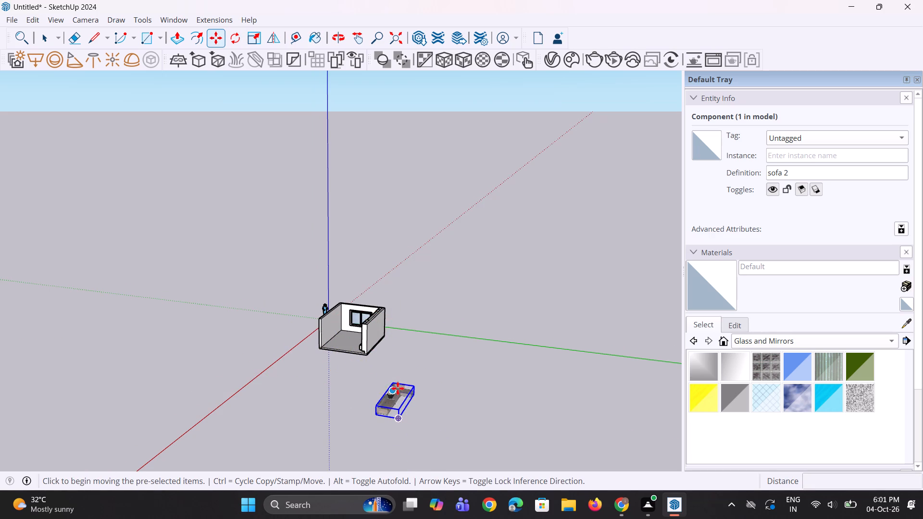
{"action": "left_click", "coordinate": [398, 385]}
{"action": "scroll", "coordinate": [331, 332], "scroll_direction": "up", "scroll_amount": 5}
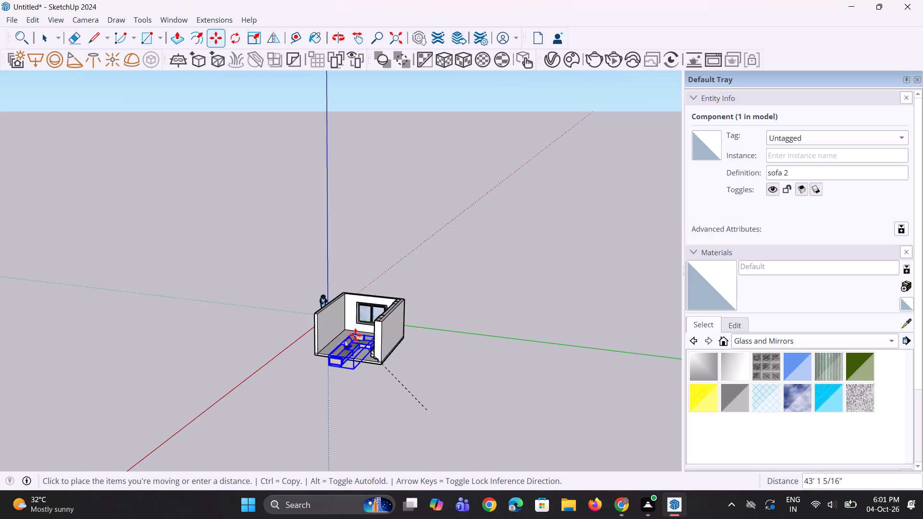
{"action": "scroll", "coordinate": [355, 335], "scroll_direction": "up", "scroll_amount": 9}
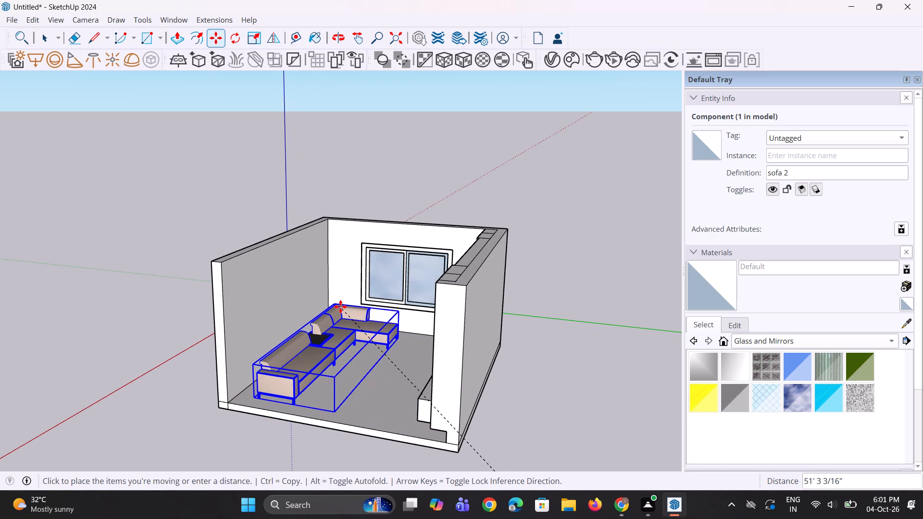
{"action": "left_click", "coordinate": [338, 307]}
Shift the sofa about 8" along the green axis toward the plain side wall and deselect it.
{"action": "middle_click_drag", "start_coordinate": [307, 369], "coordinate": [375, 343]}
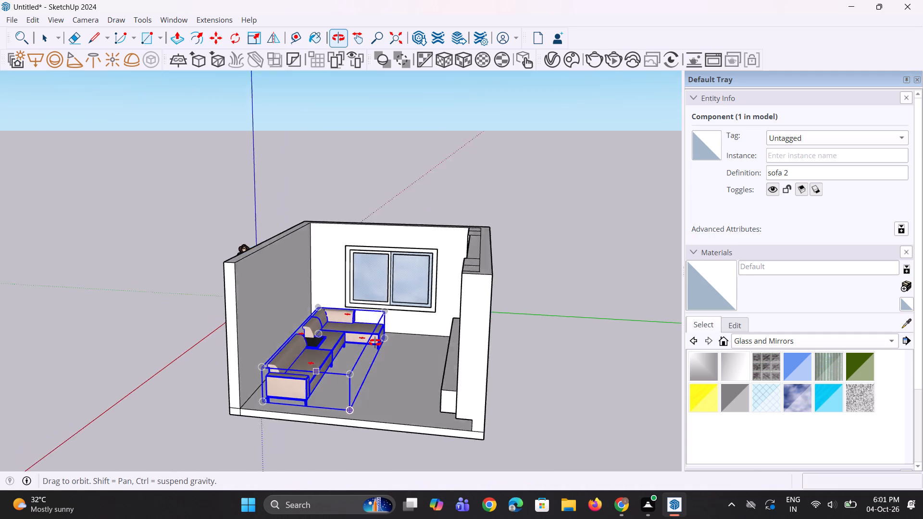
{"action": "middle_click_drag", "start_coordinate": [375, 343], "coordinate": [412, 354]}
{"action": "scroll", "coordinate": [304, 388], "scroll_direction": "up", "scroll_amount": 1}
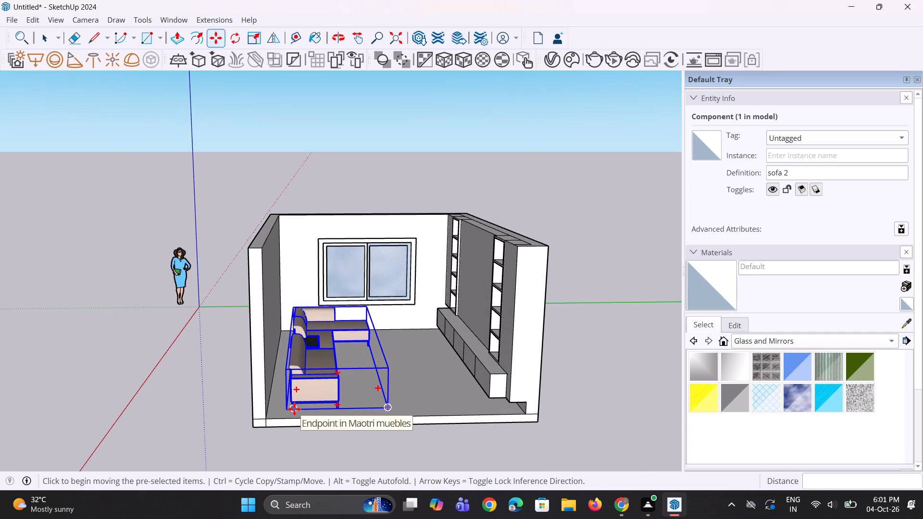
{"action": "scroll", "coordinate": [278, 413], "scroll_direction": "up", "scroll_amount": 9}
{"action": "left_click", "coordinate": [291, 406]}
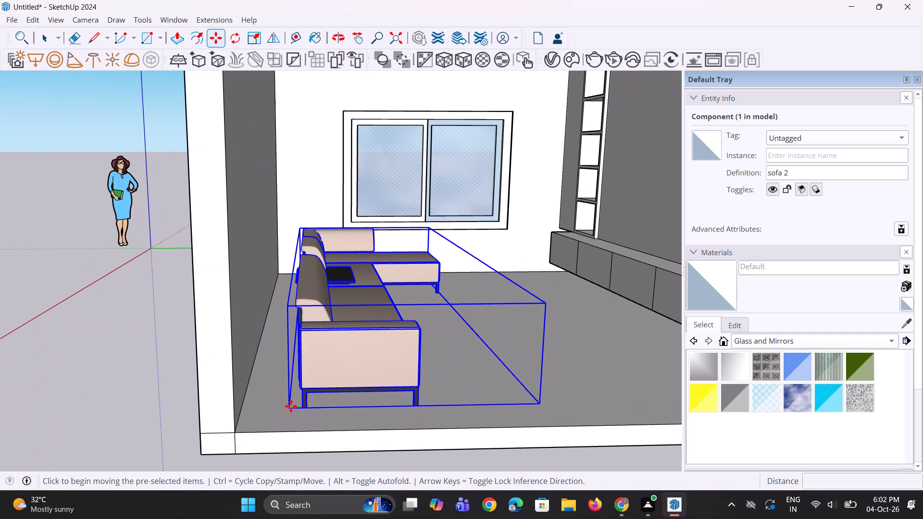
{"action": "left_click", "coordinate": [260, 408]}
{"action": "scroll", "coordinate": [277, 396], "scroll_direction": "down", "scroll_amount": 5}
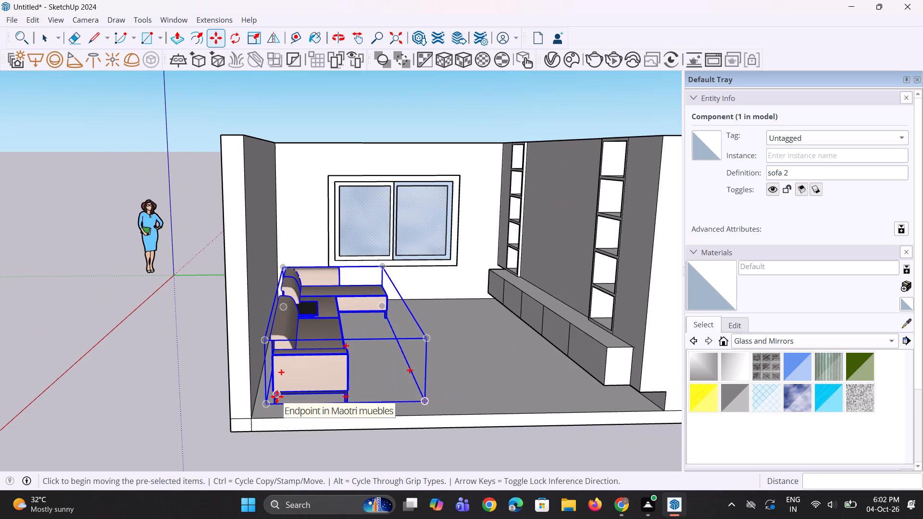
{"action": "type", "text": "nn"}
{"action": "key", "text": "m"}
{"action": "key", "text": "space"}
{"action": "key", "text": "space"}
{"action": "left_click", "coordinate": [182, 405]}
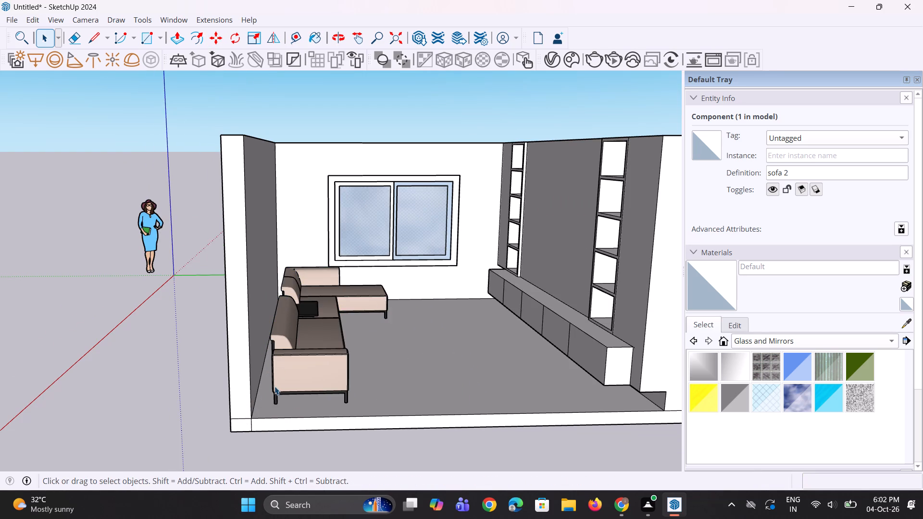
Move the beige sofa about 8" across the floor, away from the plain side wall toward the TV wall.
{"action": "scroll", "coordinate": [274, 386], "scroll_direction": "down", "scroll_amount": 4}
{"action": "middle_click_drag", "start_coordinate": [343, 371], "coordinate": [264, 434]}
{"action": "scroll", "coordinate": [272, 339], "scroll_direction": "up", "scroll_amount": 4}
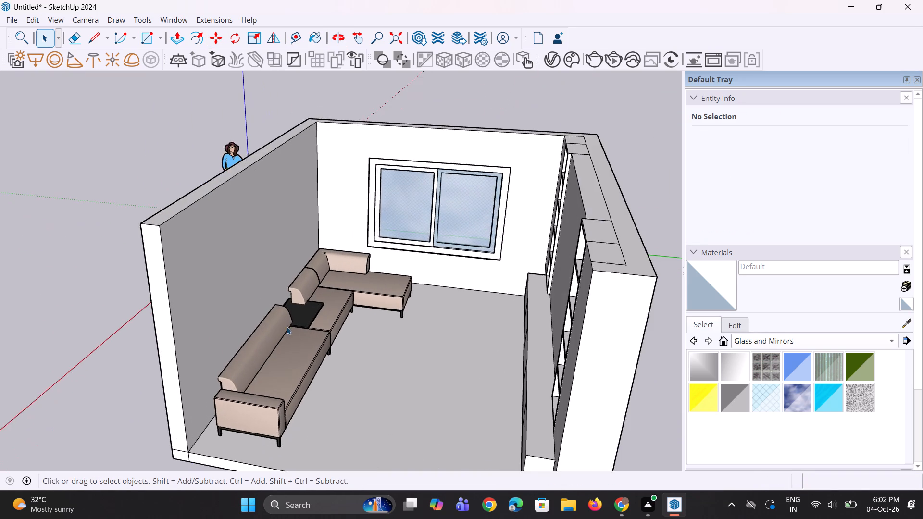
{"action": "scroll", "coordinate": [287, 326], "scroll_direction": "up", "scroll_amount": 6}
{"action": "scroll", "coordinate": [335, 315], "scroll_direction": "down", "scroll_amount": 8}
{"action": "middle_click_drag", "start_coordinate": [361, 334], "coordinate": [375, 328]}
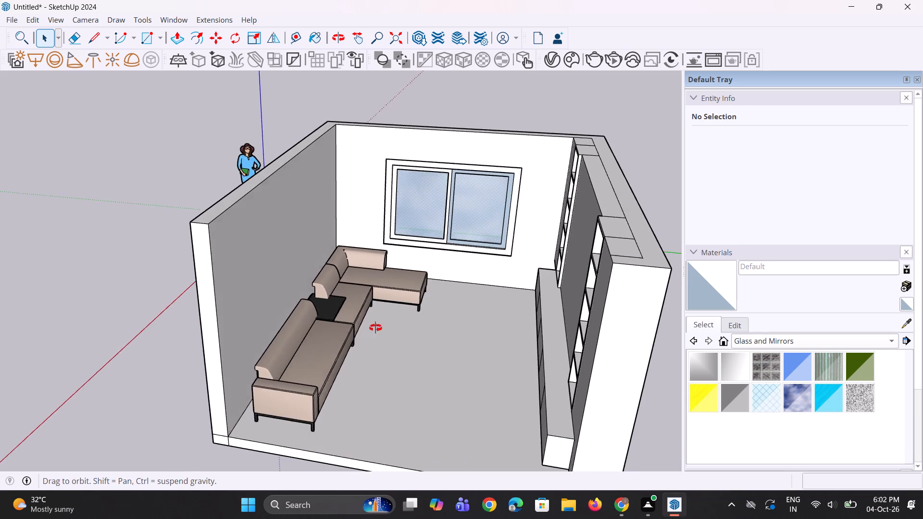
{"action": "middle_click_drag", "start_coordinate": [375, 328], "coordinate": [413, 301]}
{"action": "left_click", "coordinate": [337, 402]}
{"action": "scroll", "coordinate": [333, 434], "scroll_direction": "up", "scroll_amount": 4}
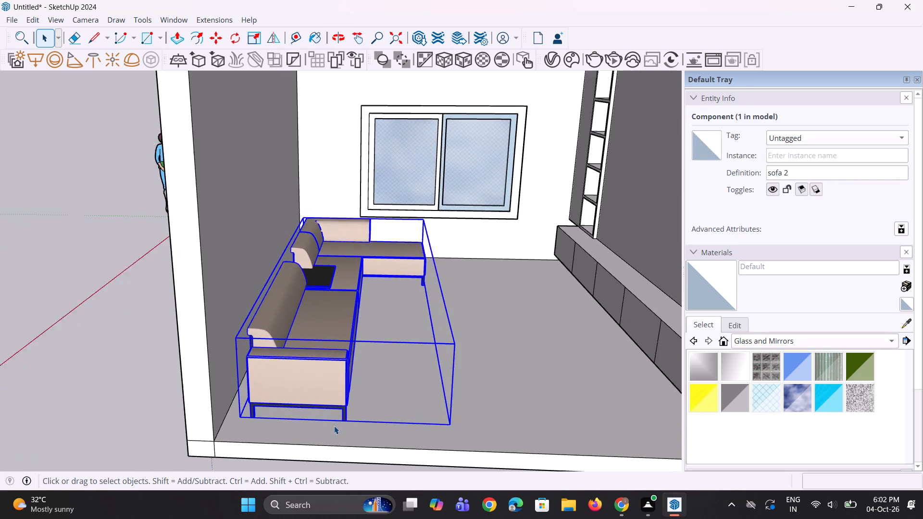
{"action": "scroll", "coordinate": [334, 426], "scroll_direction": "up", "scroll_amount": 1}
{"action": "key", "text": "m"}
{"action": "left_click", "coordinate": [346, 420]}
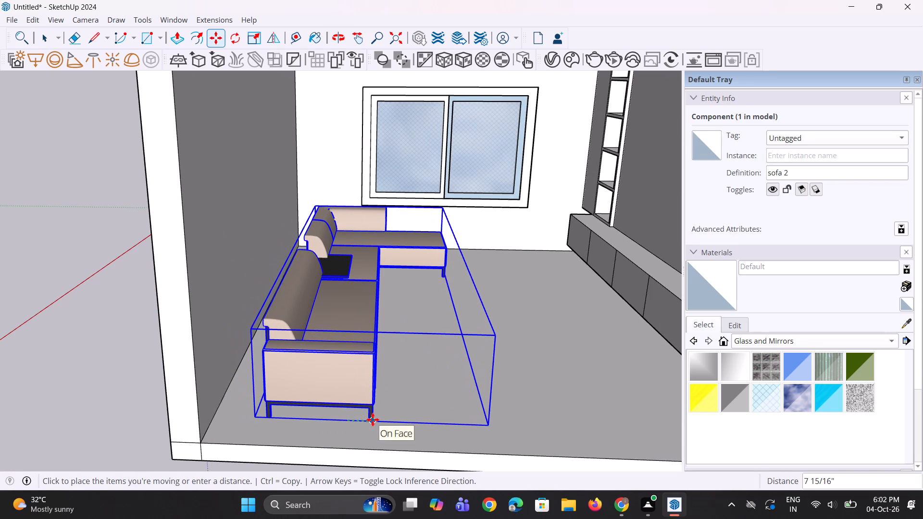
{"action": "left_click", "coordinate": [369, 420]}
{"action": "scroll", "coordinate": [363, 403], "scroll_direction": "down", "scroll_amount": 5}
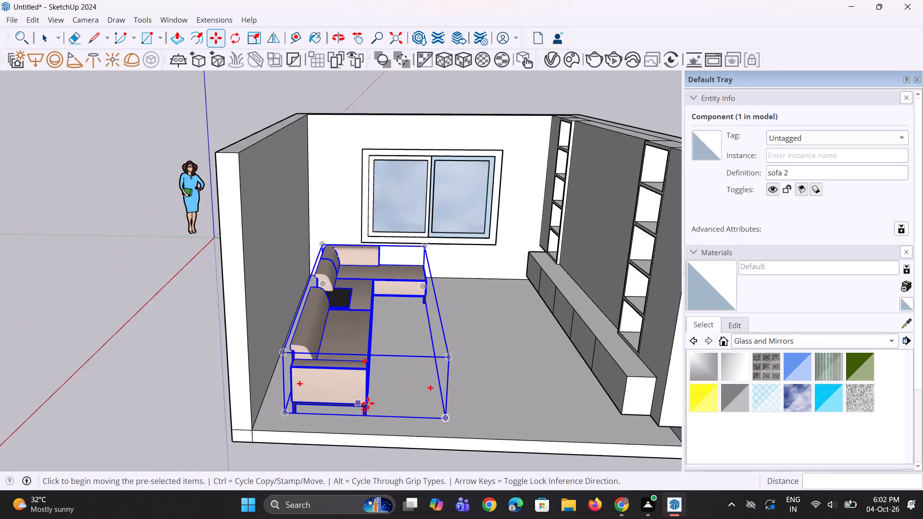
Scale the sofa along the green axis by about 1.03, extending its depth toward the TV wall.
{"action": "middle_click_drag", "start_coordinate": [414, 404], "coordinate": [285, 410]}
{"action": "key", "text": "s"}
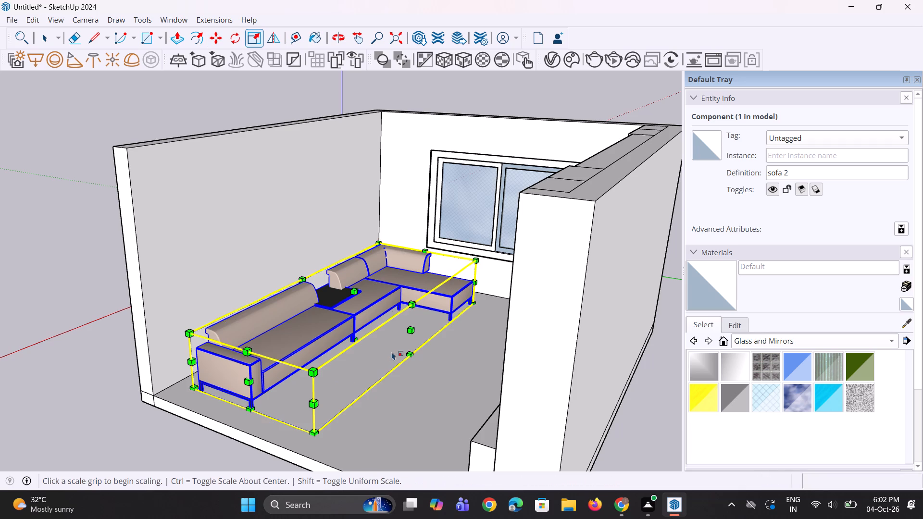
{"action": "left_click", "coordinate": [411, 334]}
{"action": "left_click", "coordinate": [414, 335]}
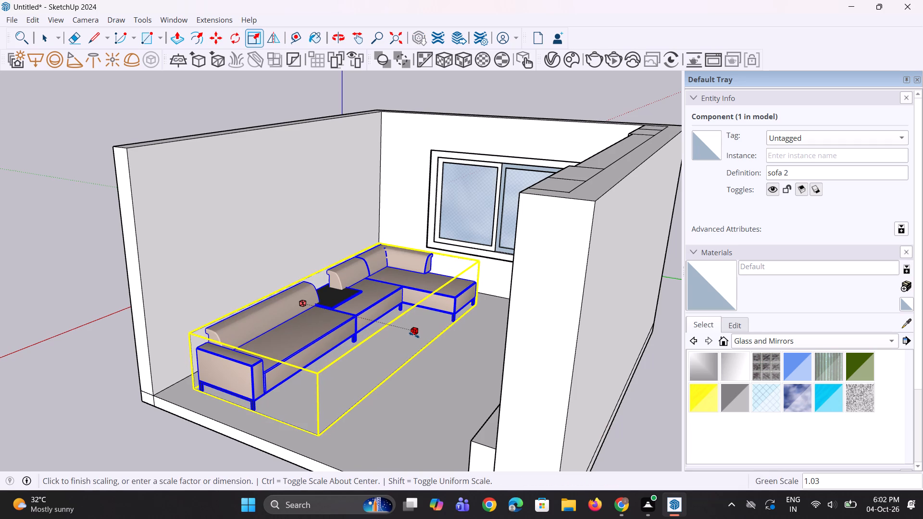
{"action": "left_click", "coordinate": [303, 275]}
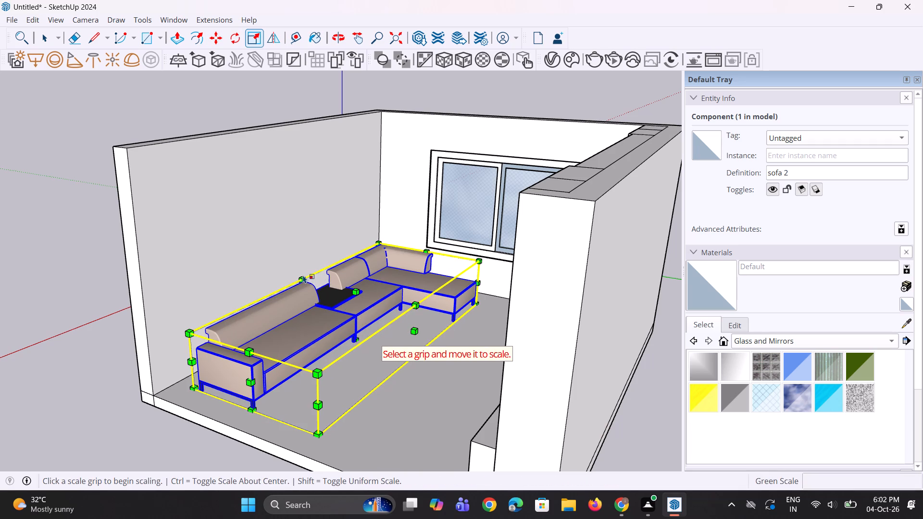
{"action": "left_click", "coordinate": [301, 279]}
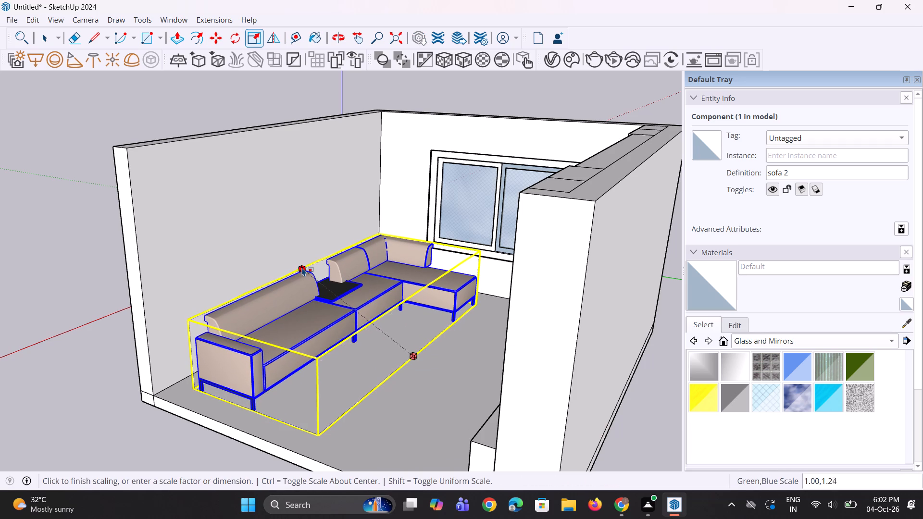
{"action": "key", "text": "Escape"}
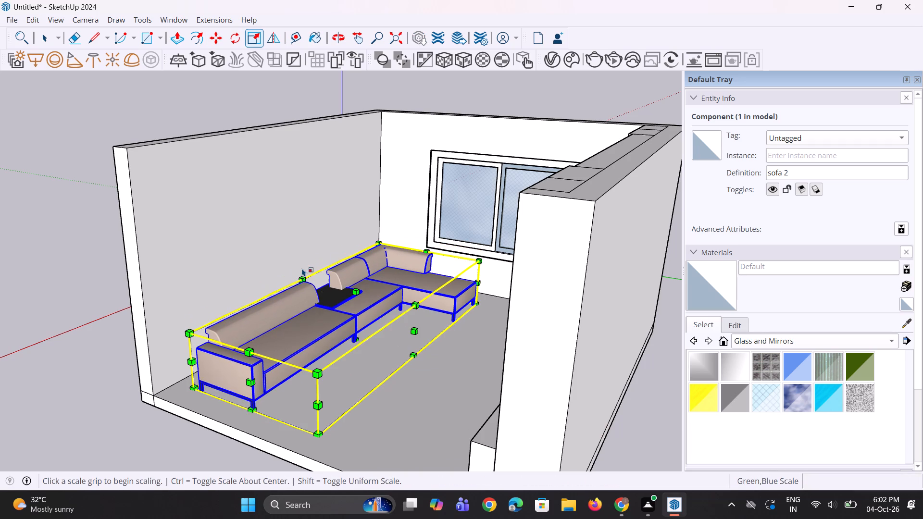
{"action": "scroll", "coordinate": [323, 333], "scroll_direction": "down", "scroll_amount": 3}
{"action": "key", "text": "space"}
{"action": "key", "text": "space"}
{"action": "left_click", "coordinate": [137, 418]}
Move the sofa about 9" along the green axis toward the plain side wall and deselect it.
{"action": "scroll", "coordinate": [163, 416], "scroll_direction": "up", "scroll_amount": 1}
{"action": "middle_click_drag", "start_coordinate": [167, 416], "coordinate": [282, 423]}
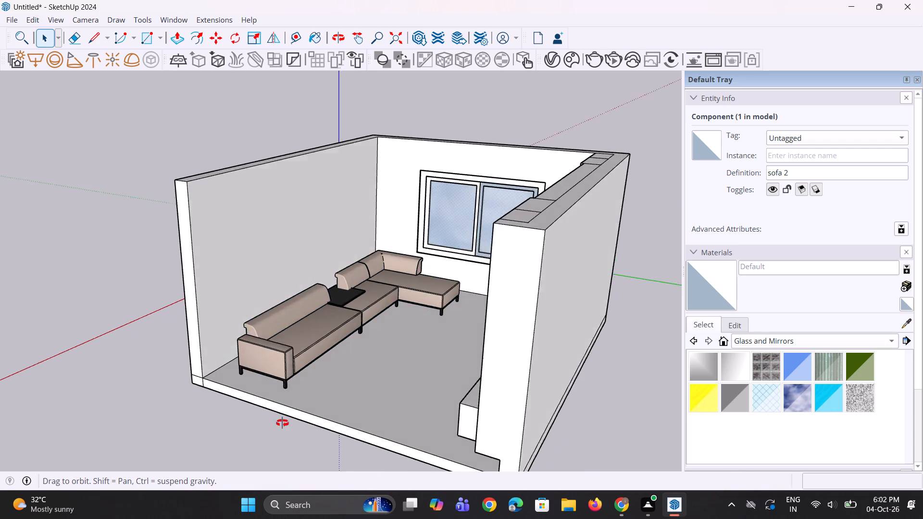
{"action": "middle_click_drag", "start_coordinate": [282, 423], "coordinate": [329, 426]}
{"action": "scroll", "coordinate": [315, 405], "scroll_direction": "up", "scroll_amount": 2}
{"action": "middle_click_drag", "start_coordinate": [293, 379], "coordinate": [263, 401]}
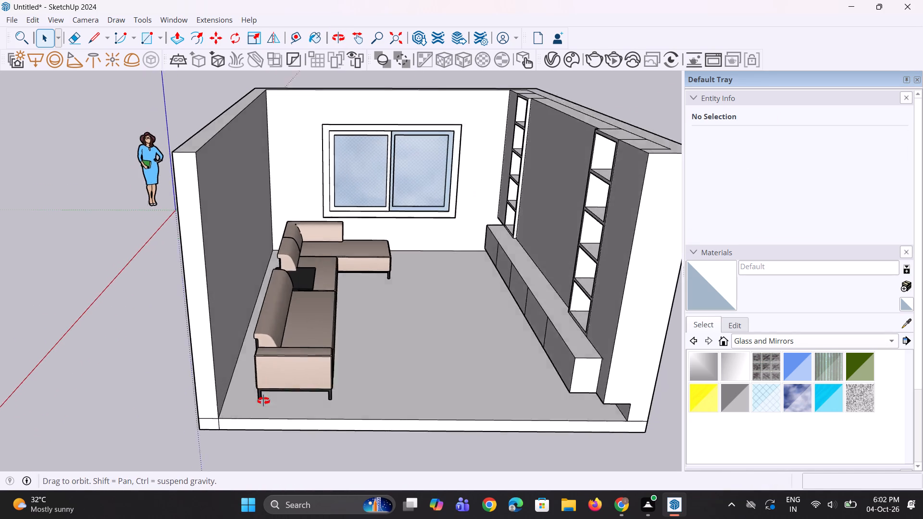
{"action": "middle_click_drag", "start_coordinate": [263, 401], "coordinate": [242, 426]}
{"action": "scroll", "coordinate": [279, 411], "scroll_direction": "up", "scroll_amount": 2}
{"action": "middle_click_drag", "start_coordinate": [287, 406], "coordinate": [303, 411]}
{"action": "scroll", "coordinate": [305, 412], "scroll_direction": "down", "scroll_amount": 4}
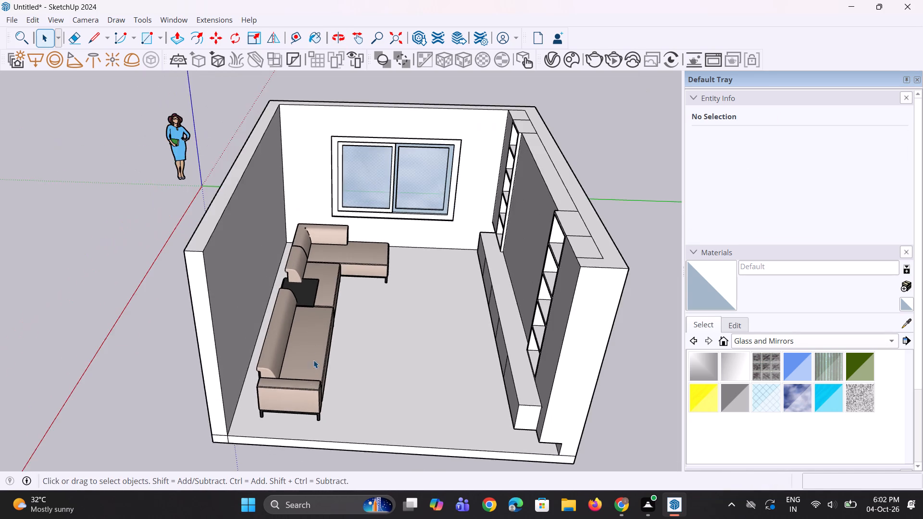
{"action": "middle_click_drag", "start_coordinate": [325, 333], "coordinate": [348, 319]}
{"action": "scroll", "coordinate": [347, 313], "scroll_direction": "up", "scroll_amount": 3}
{"action": "middle_click_drag", "start_coordinate": [336, 321], "coordinate": [346, 320]}
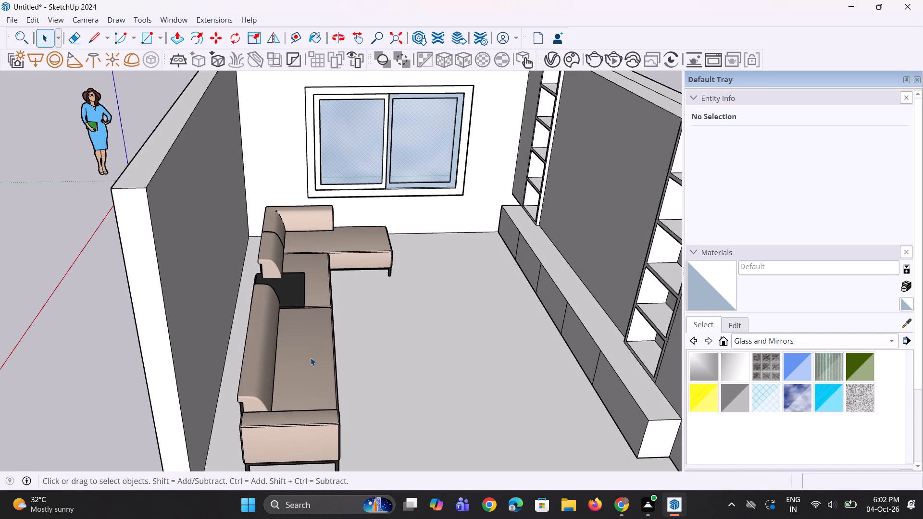
{"action": "left_click", "coordinate": [310, 344]}
{"action": "scroll", "coordinate": [295, 325], "scroll_direction": "down", "scroll_amount": 6}
{"action": "scroll", "coordinate": [335, 427], "scroll_direction": "up", "scroll_amount": 3}
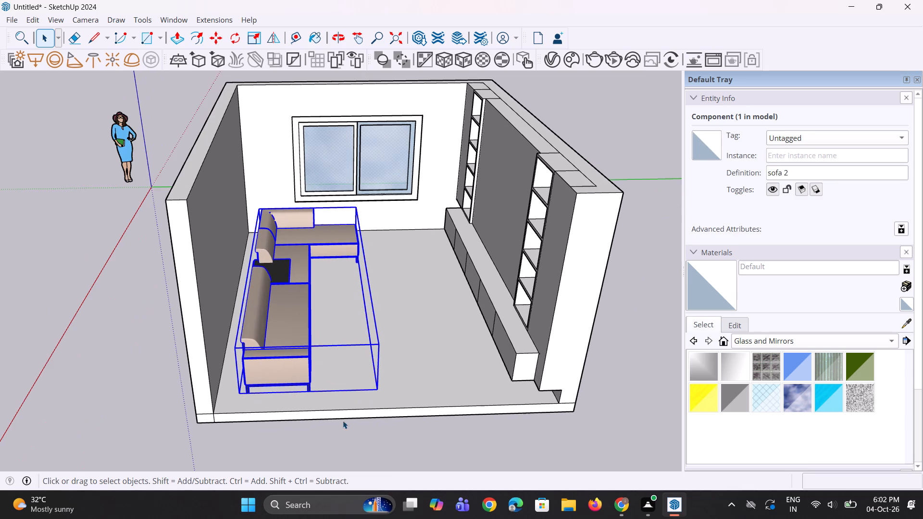
{"action": "key", "text": "m"}
{"action": "left_click", "coordinate": [374, 394]}
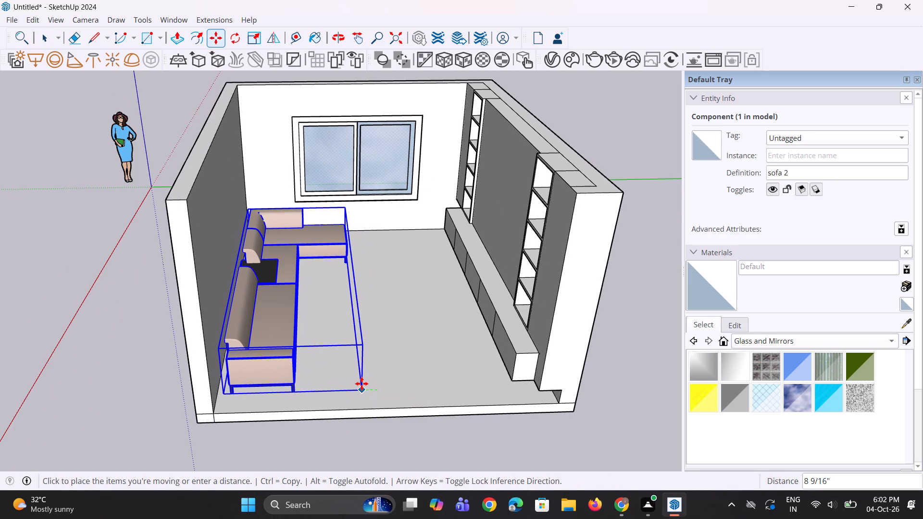
{"action": "left_click", "coordinate": [362, 383]}
{"action": "key", "text": "space"}
{"action": "key", "text": "space"}
{"action": "left_click", "coordinate": [172, 410]}
Scale the sofa along the red axis to about 0.88, shortening it from the open-side armrest end, and deselect it.
{"action": "scroll", "coordinate": [296, 376], "scroll_direction": "down", "scroll_amount": 2}
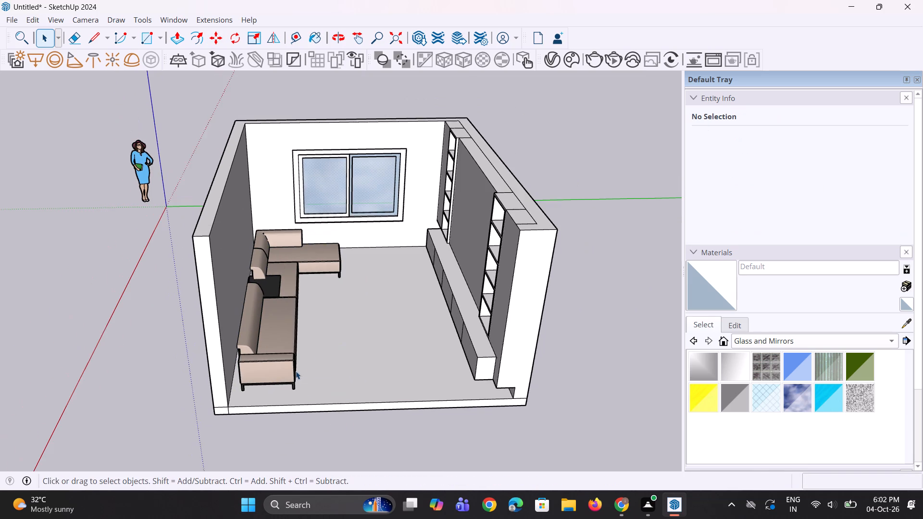
{"action": "middle_click_drag", "start_coordinate": [296, 371], "coordinate": [297, 353]}
{"action": "scroll", "coordinate": [272, 327], "scroll_direction": "up", "scroll_amount": 6}
{"action": "middle_click_drag", "start_coordinate": [289, 338], "coordinate": [303, 347]}
{"action": "scroll", "coordinate": [299, 351], "scroll_direction": "down", "scroll_amount": 3}
{"action": "middle_click_drag", "start_coordinate": [299, 351], "coordinate": [308, 357]}
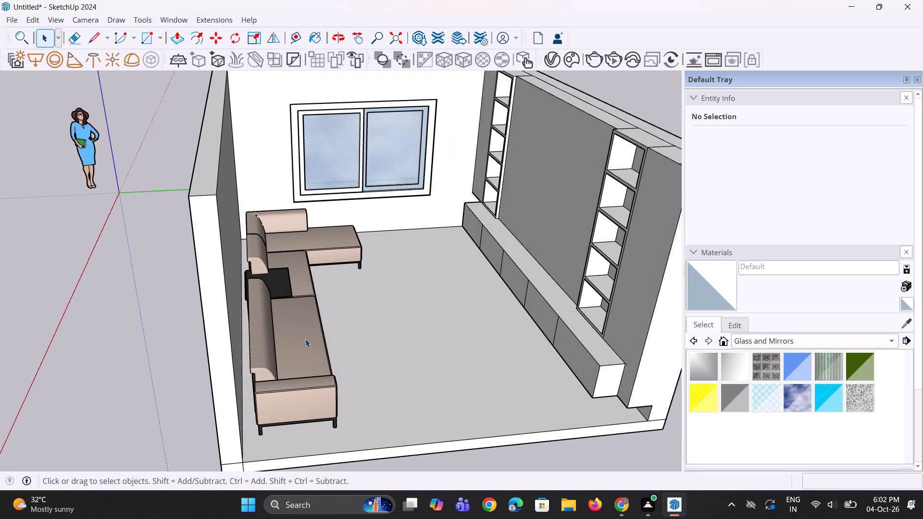
{"action": "scroll", "coordinate": [304, 338], "scroll_direction": "up", "scroll_amount": 1}
{"action": "scroll", "coordinate": [305, 336], "scroll_direction": "down", "scroll_amount": 2}
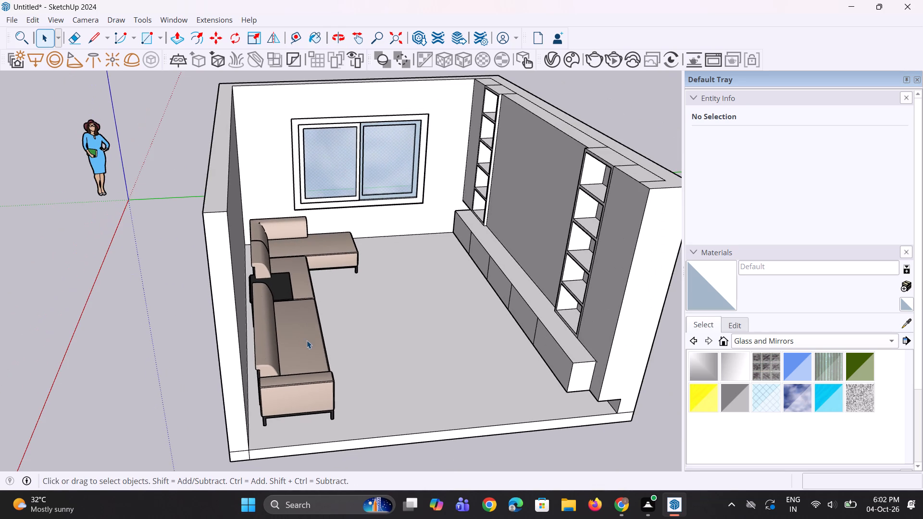
{"action": "middle_click_drag", "start_coordinate": [307, 340], "coordinate": [303, 325]}
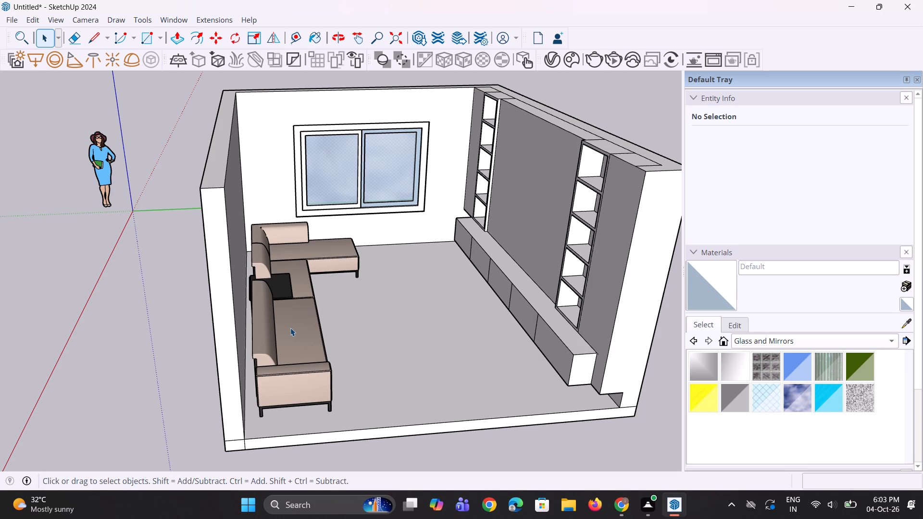
{"action": "left_click", "coordinate": [284, 312]}
{"action": "scroll", "coordinate": [360, 428], "scroll_direction": "down", "scroll_amount": 4}
{"action": "middle_click_drag", "start_coordinate": [352, 422], "coordinate": [218, 403]}
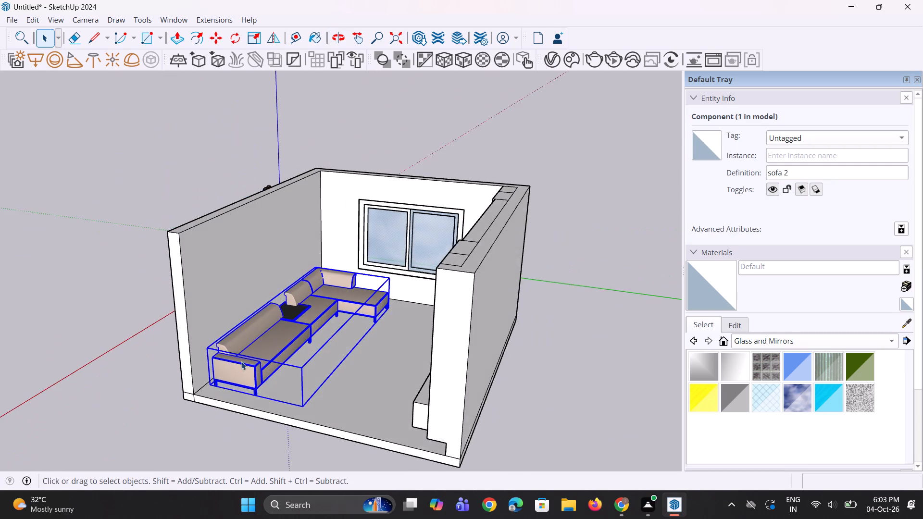
{"action": "scroll", "coordinate": [245, 357], "scroll_direction": "up", "scroll_amount": 2}
{"action": "key", "text": "s"}
{"action": "left_click", "coordinate": [258, 383]}
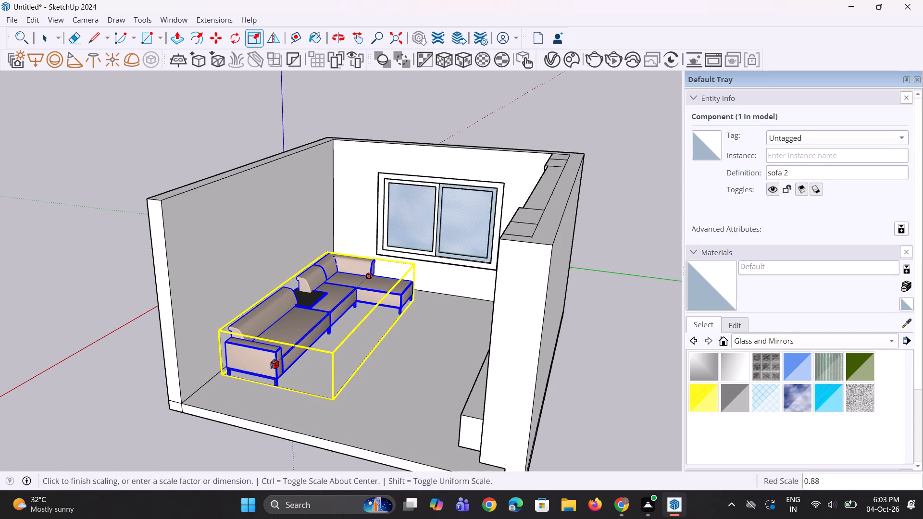
{"action": "left_click", "coordinate": [273, 363]}
{"action": "middle_click_drag", "start_coordinate": [251, 384], "coordinate": [287, 395]}
{"action": "key", "text": "space"}
{"action": "key", "text": "space"}
{"action": "left_click", "coordinate": [157, 411]}
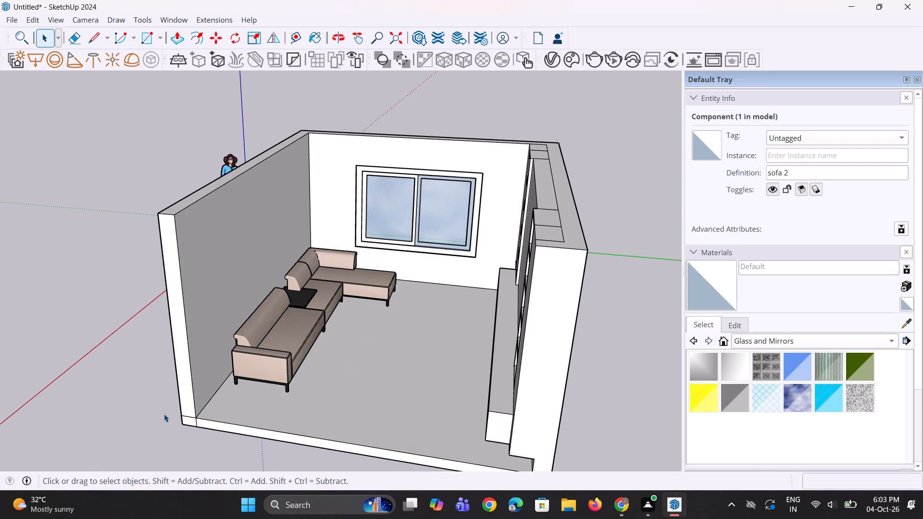
Examine the sofa's size and fit against the side wall, window wall and TV wall.
{"action": "middle_click_drag", "start_coordinate": [164, 413], "coordinate": [235, 426]}
{"action": "scroll", "coordinate": [237, 427], "scroll_direction": "up", "scroll_amount": 1}
{"action": "scroll", "coordinate": [233, 415], "scroll_direction": "down", "scroll_amount": 3}
{"action": "scroll", "coordinate": [230, 411], "scroll_direction": "up", "scroll_amount": 1}
{"action": "middle_click_drag", "start_coordinate": [230, 410], "coordinate": [239, 377]}
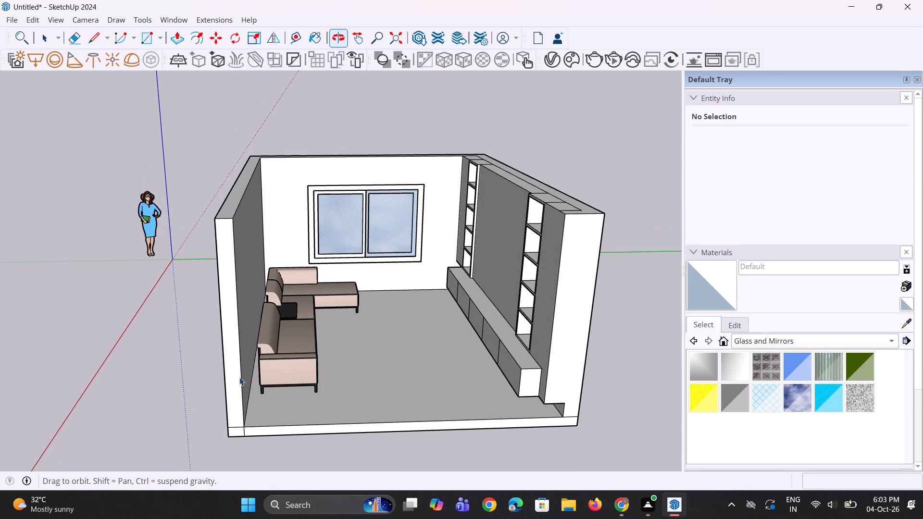
{"action": "scroll", "coordinate": [273, 380], "scroll_direction": "up", "scroll_amount": 1}
{"action": "middle_click_drag", "start_coordinate": [273, 380], "coordinate": [262, 375]}
{"action": "scroll", "coordinate": [261, 371], "scroll_direction": "down", "scroll_amount": 2}
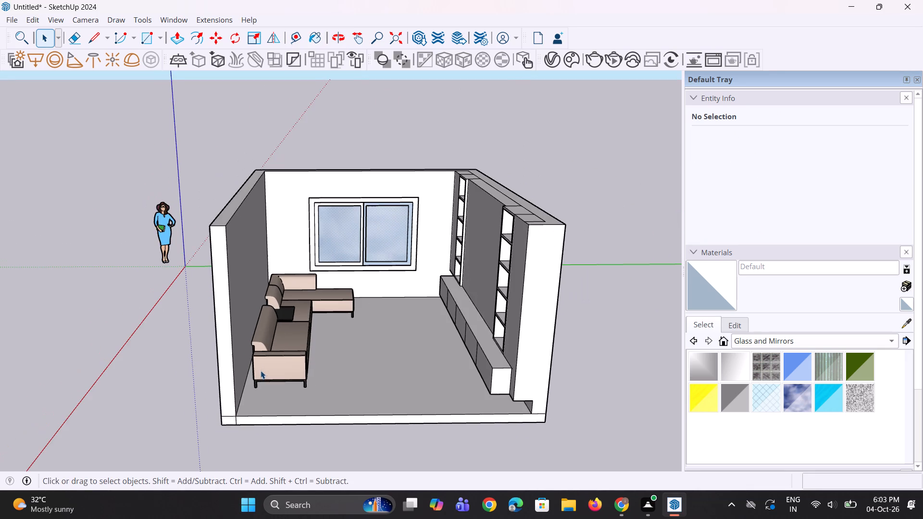
{"action": "middle_click_drag", "start_coordinate": [294, 368], "coordinate": [296, 385]}
{"action": "scroll", "coordinate": [287, 373], "scroll_direction": "down", "scroll_amount": 3}
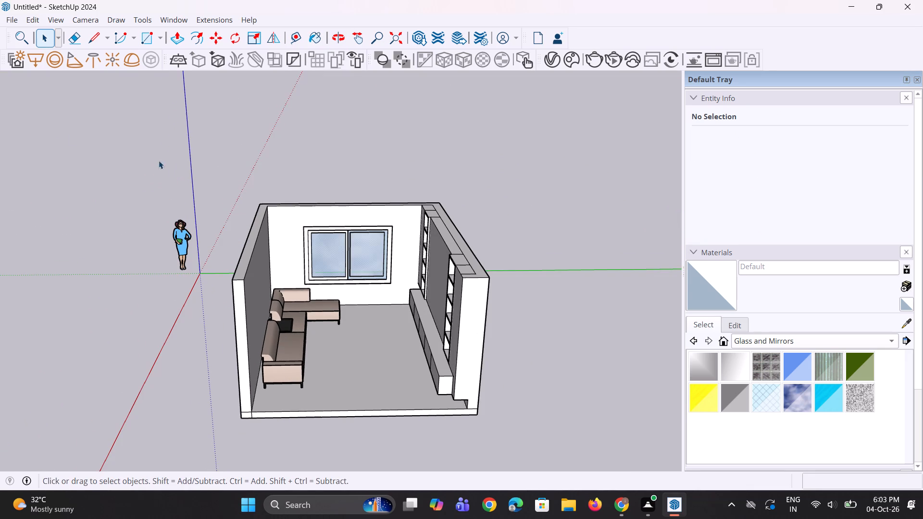
Switch to 3D Warehouse in Chrome and search the models for curtains.
{"action": "left_click", "coordinate": [621, 511]}
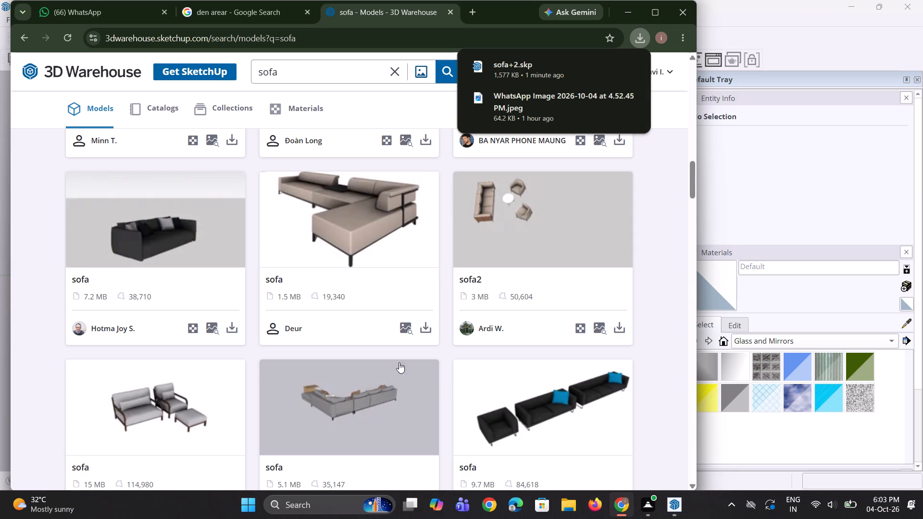
{"action": "left_click", "coordinate": [398, 74]}
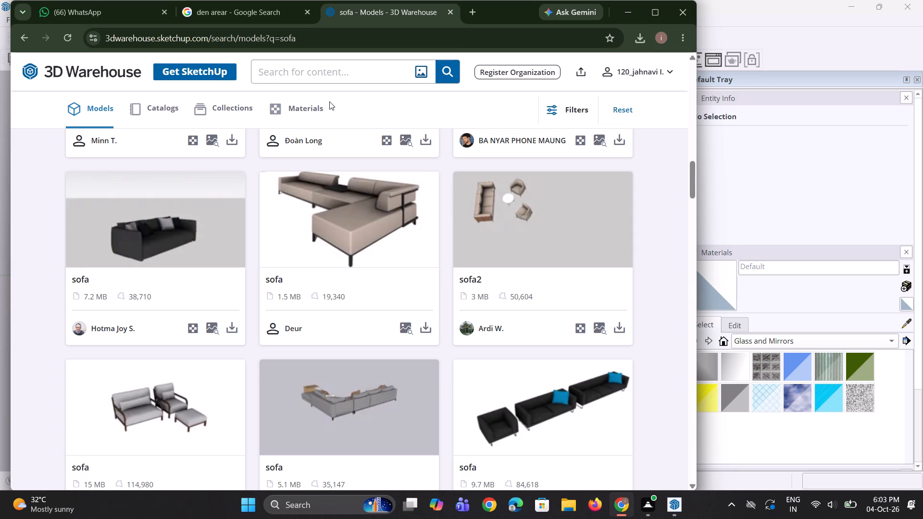
{"action": "type", "text": "ca"}
{"action": "type", "text": "rtian"}
{"action": "key", "text": "BackSpace"}
{"action": "key", "text": "BackSpace"}
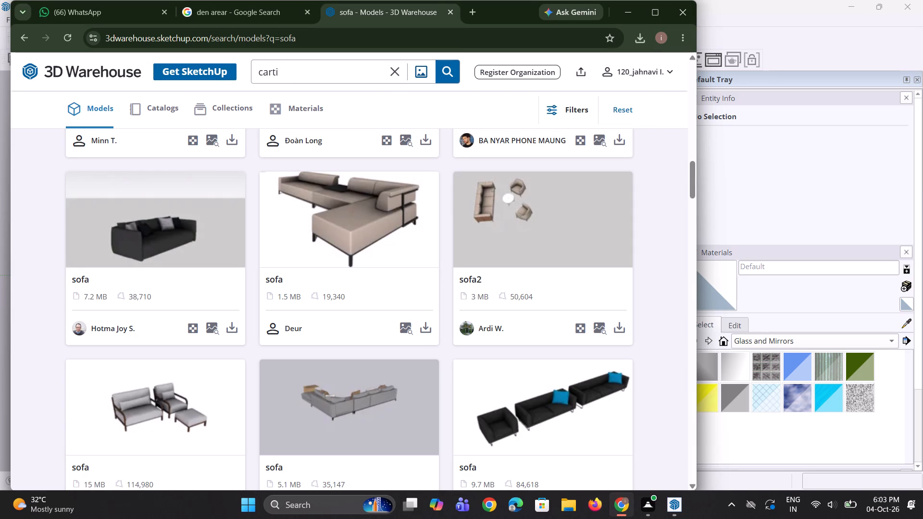
{"action": "key", "text": "BackSpace"}
{"action": "key", "text": "BackSpace"}
{"action": "key", "text": "BackSpace"}
{"action": "key", "text": "BackSpace"}
{"action": "type", "text": "urtains"}
{"action": "key", "text": "Return"}
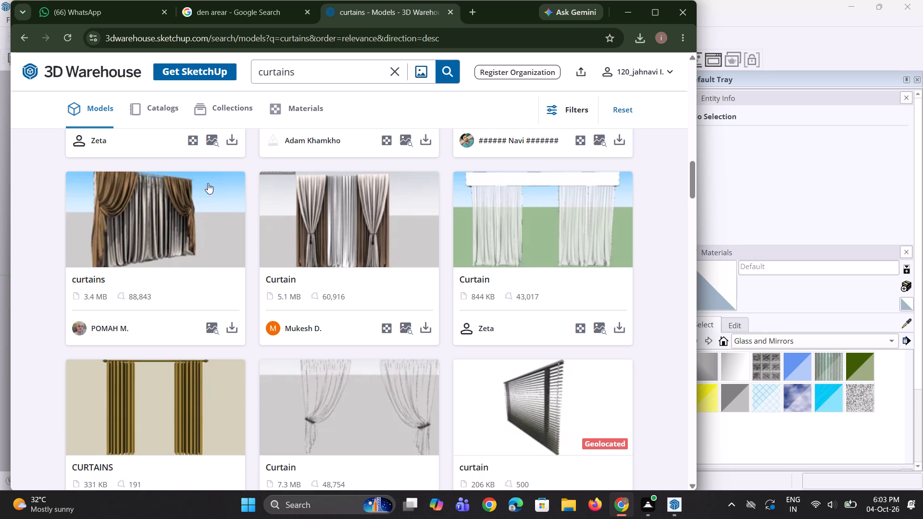
Examine the curtain search results and the page of the Curtains model with tied drapes and white sheers.
{"action": "scroll", "coordinate": [194, 207], "scroll_direction": "down", "scroll_amount": 6}
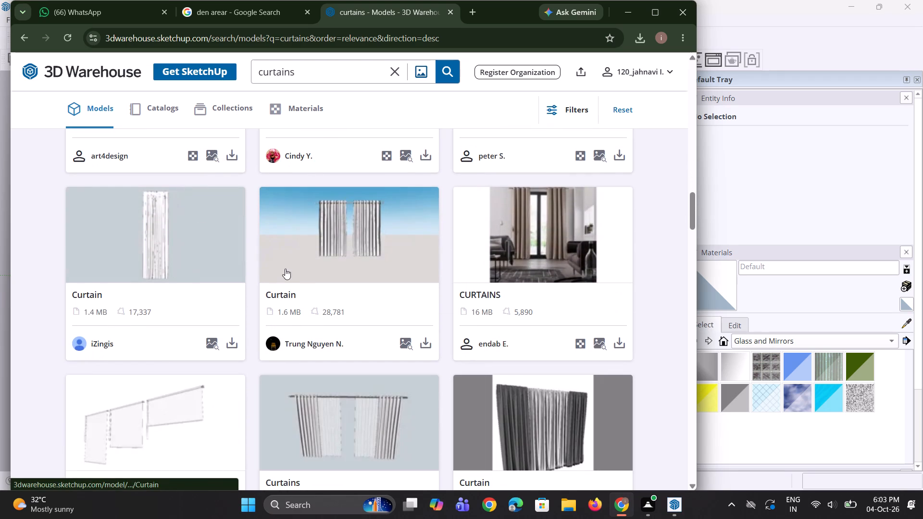
{"action": "scroll", "coordinate": [287, 269], "scroll_direction": "down", "scroll_amount": 4}
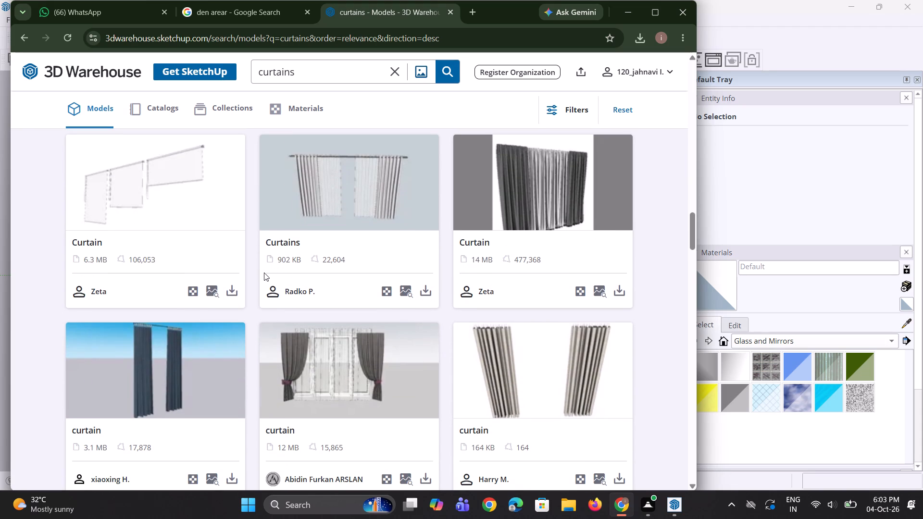
{"action": "scroll", "coordinate": [282, 268], "scroll_direction": "down", "scroll_amount": 4}
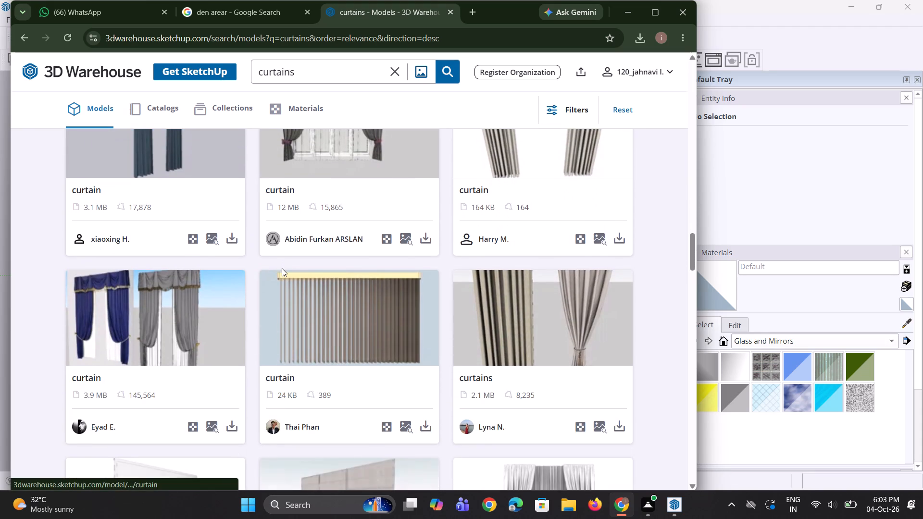
{"action": "scroll", "coordinate": [282, 268], "scroll_direction": "down", "scroll_amount": 4}
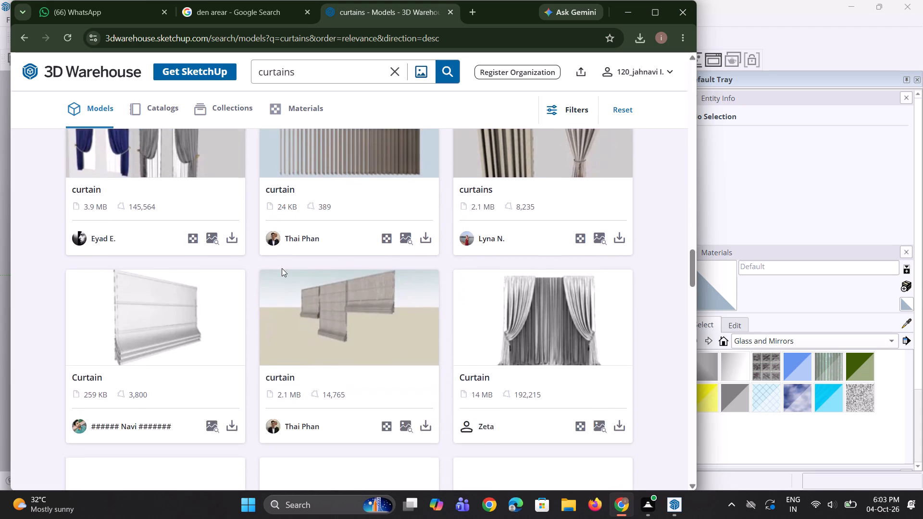
{"action": "scroll", "coordinate": [282, 268], "scroll_direction": "down", "scroll_amount": 3}
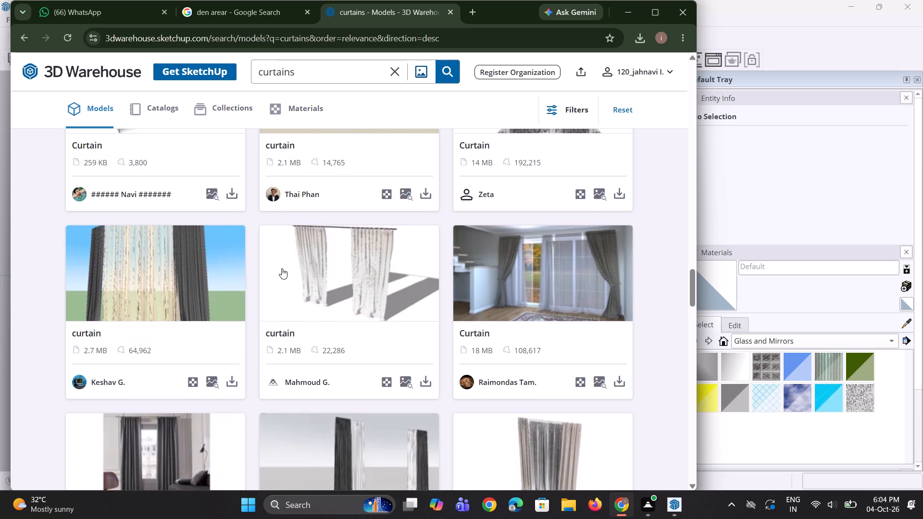
{"action": "scroll", "coordinate": [282, 268], "scroll_direction": "down", "scroll_amount": 1}
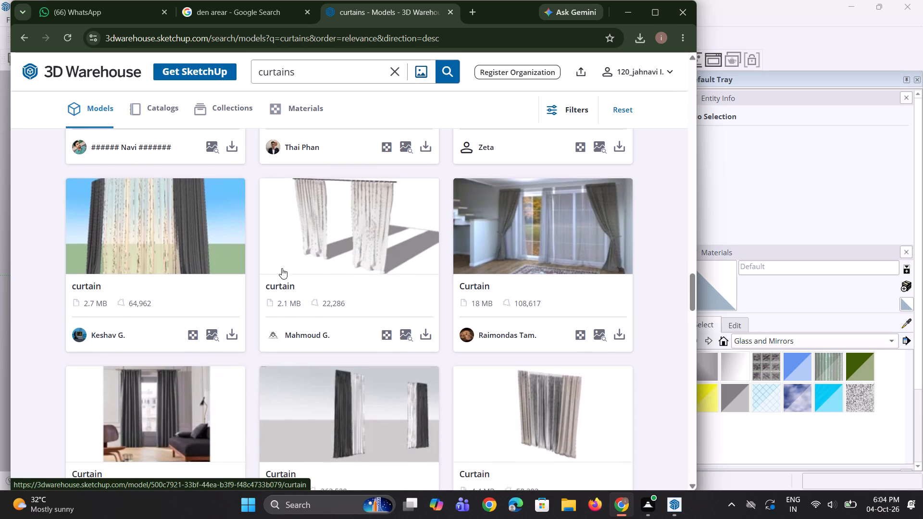
{"action": "scroll", "coordinate": [282, 268], "scroll_direction": "down", "scroll_amount": 1}
{"action": "scroll", "coordinate": [282, 268], "scroll_direction": "up", "scroll_amount": 2}
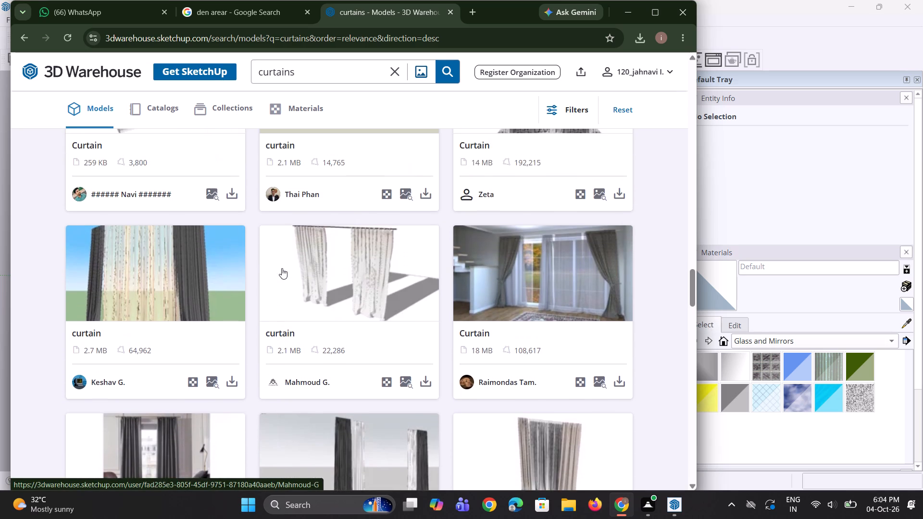
{"action": "scroll", "coordinate": [282, 268], "scroll_direction": "down", "scroll_amount": 2}
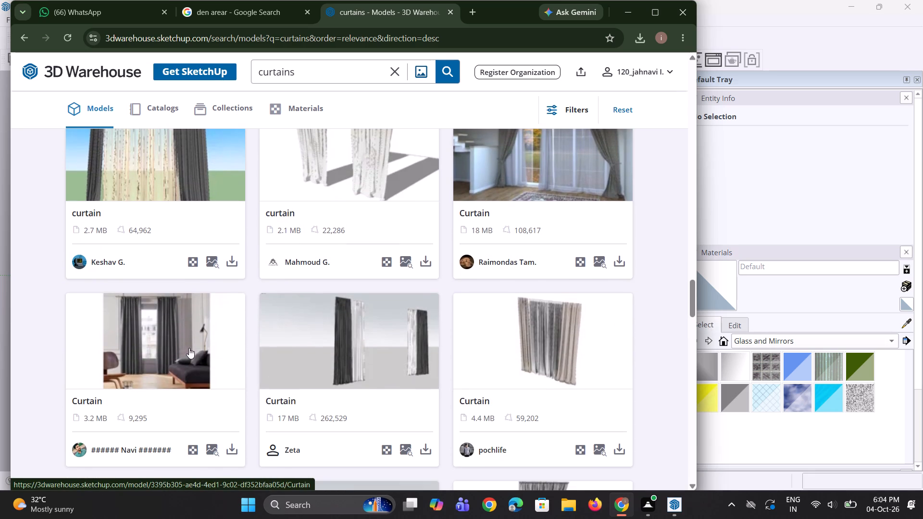
{"action": "scroll", "coordinate": [189, 348], "scroll_direction": "down", "scroll_amount": 6}
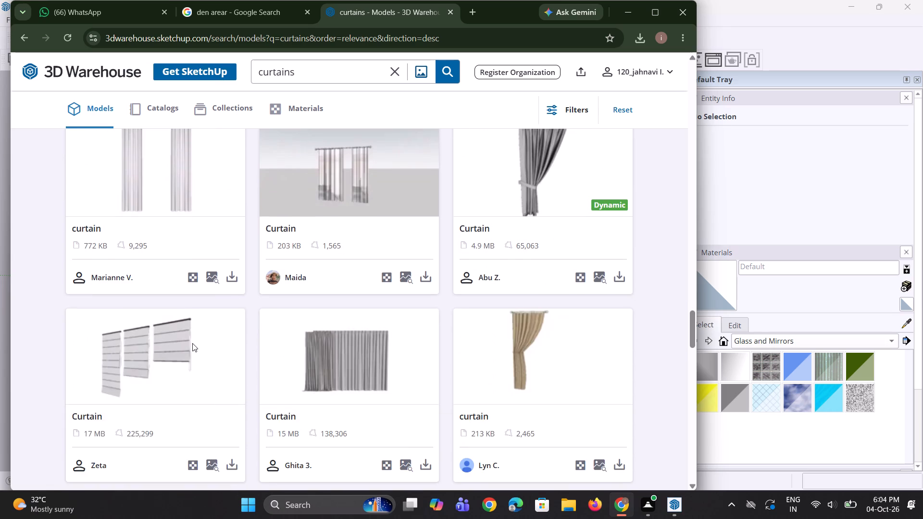
{"action": "scroll", "coordinate": [192, 343], "scroll_direction": "down", "scroll_amount": 7}
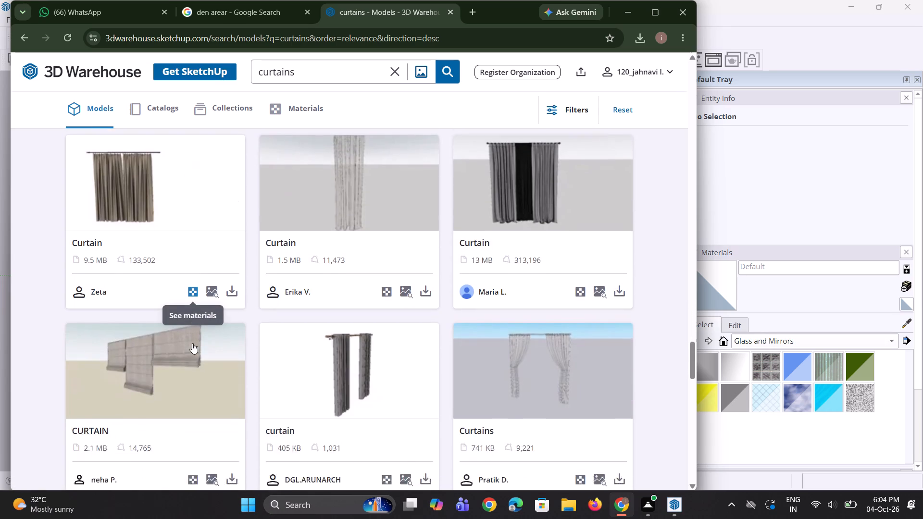
{"action": "scroll", "coordinate": [192, 343], "scroll_direction": "down", "scroll_amount": 3}
{"action": "scroll", "coordinate": [192, 343], "scroll_direction": "up", "scroll_amount": 3}
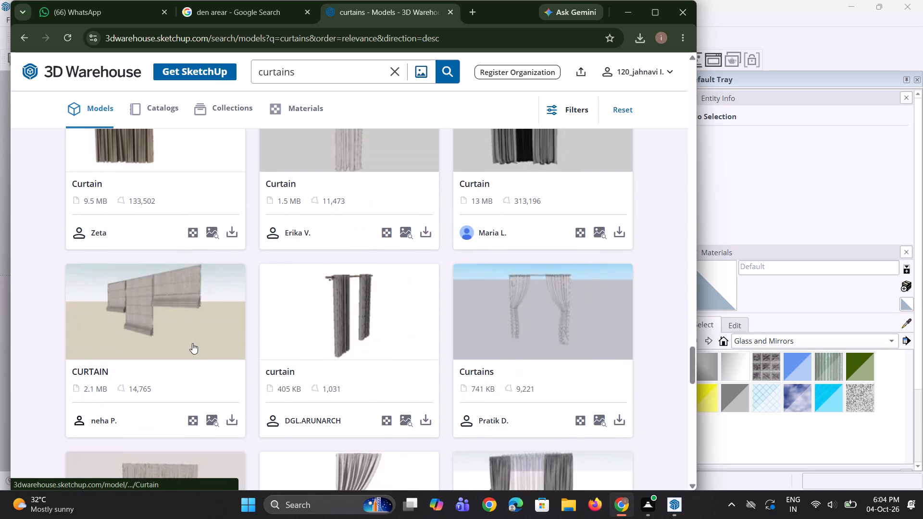
{"action": "scroll", "coordinate": [192, 343], "scroll_direction": "down", "scroll_amount": 9}
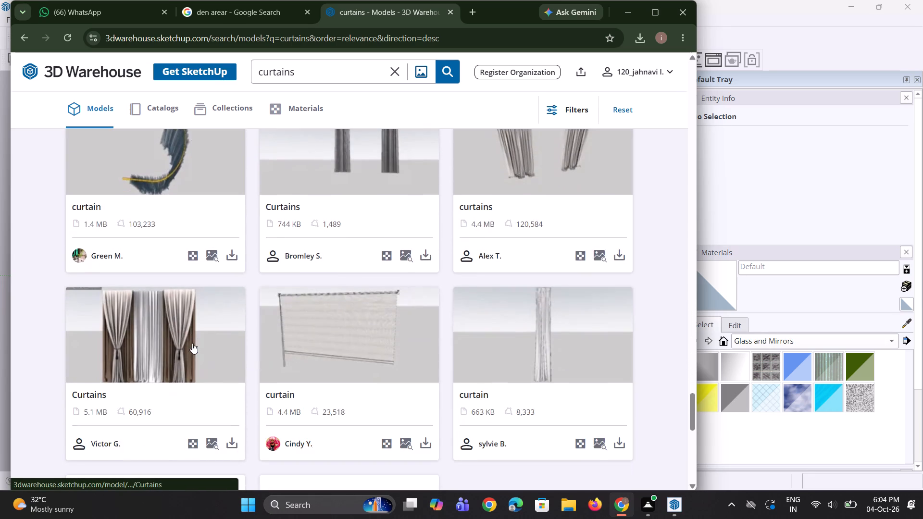
{"action": "scroll", "coordinate": [192, 343], "scroll_direction": "down", "scroll_amount": 7}
{"action": "scroll", "coordinate": [192, 343], "scroll_direction": "up", "scroll_amount": 3}
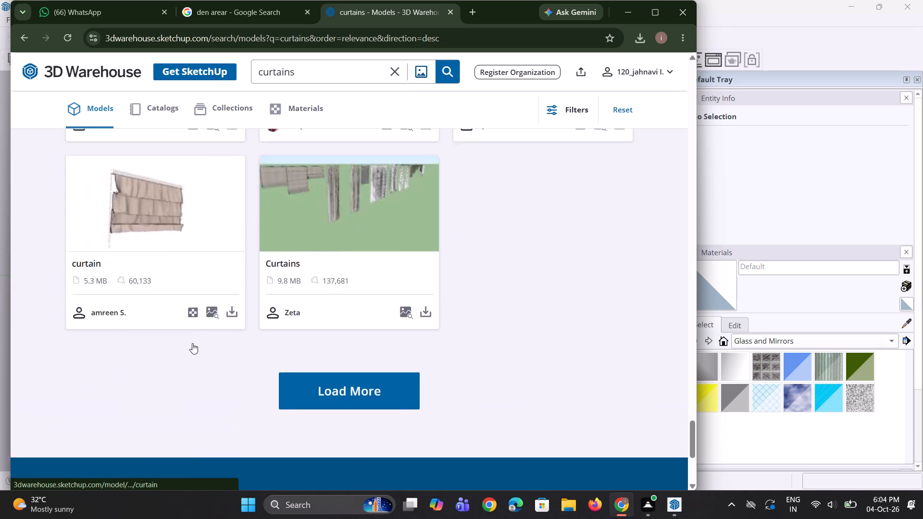
{"action": "scroll", "coordinate": [192, 343], "scroll_direction": "up", "scroll_amount": 4}
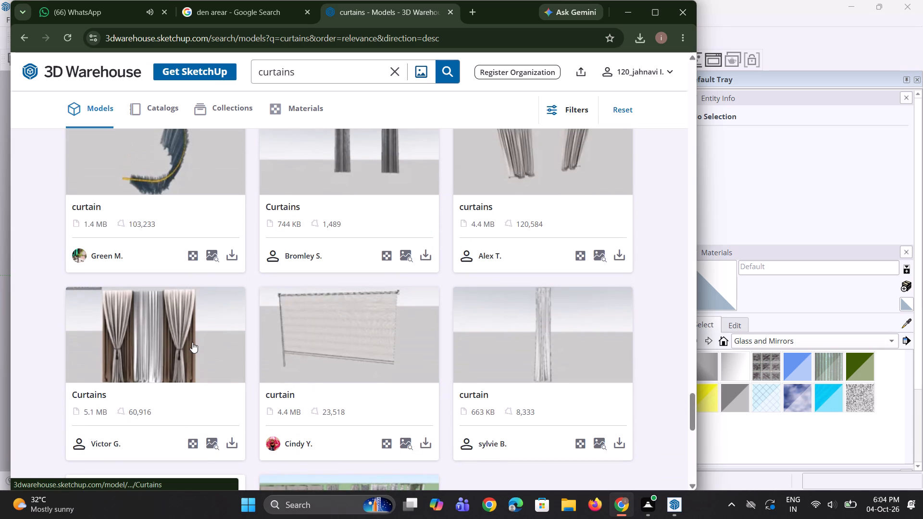
{"action": "scroll", "coordinate": [192, 342], "scroll_direction": "down", "scroll_amount": 4}
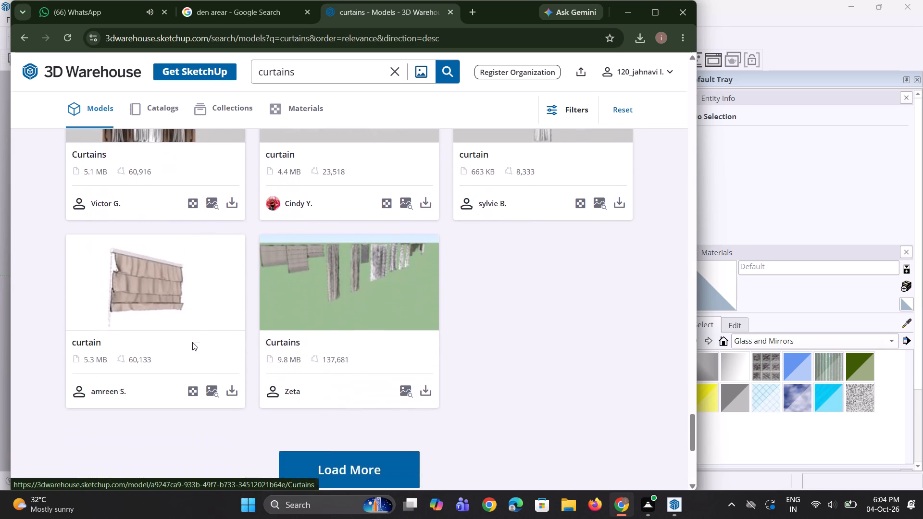
{"action": "scroll", "coordinate": [192, 342], "scroll_direction": "down", "scroll_amount": 4}
{"action": "scroll", "coordinate": [192, 342], "scroll_direction": "up", "scroll_amount": 7}
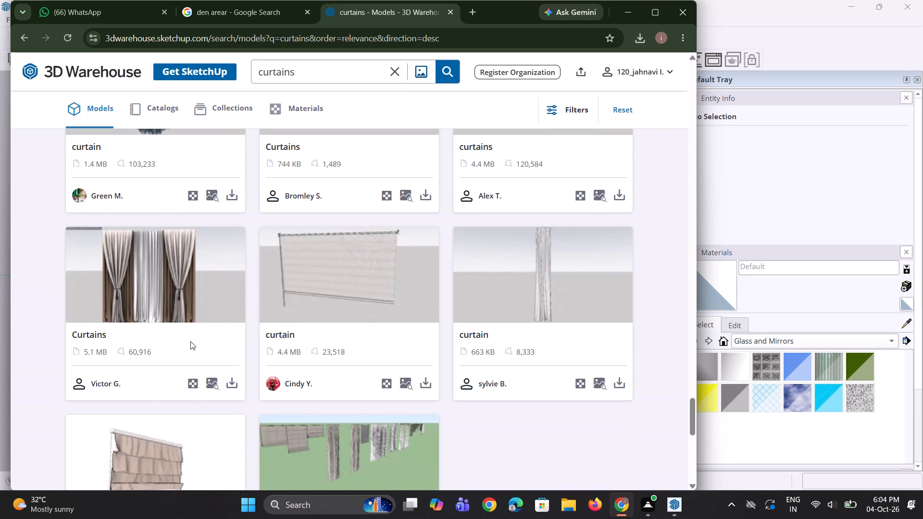
{"action": "left_click", "coordinate": [162, 282]}
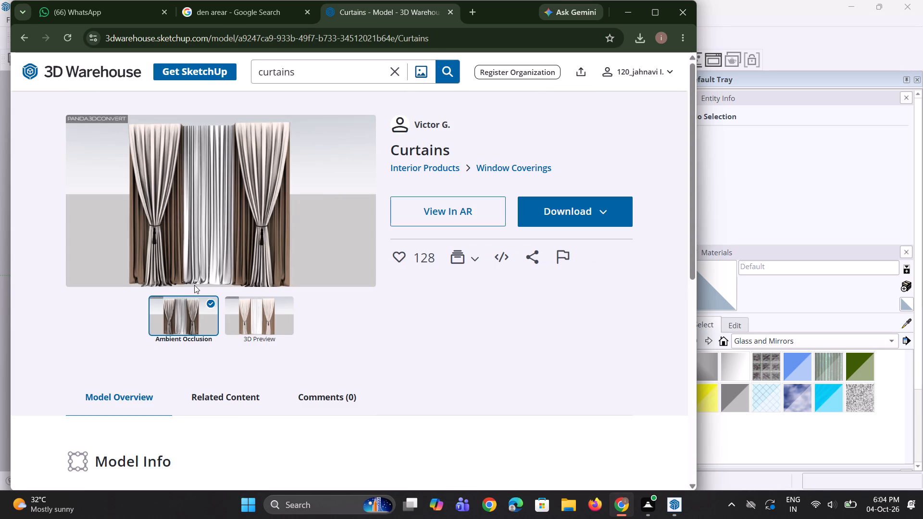
{"action": "left_click", "coordinate": [29, 40]}
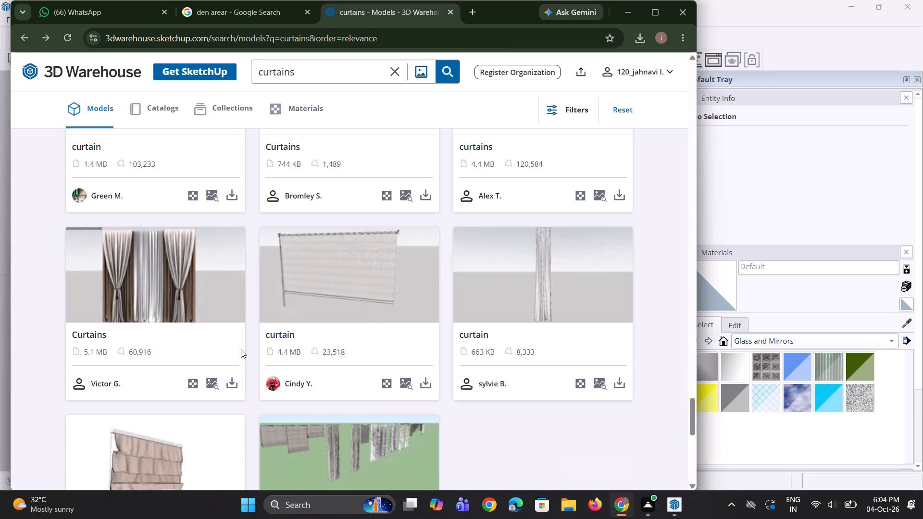
Download the 5.1 MB Curtains model with tied drapes as a SketchUp file, unlocking five more downloads and declining the subscription.
{"action": "left_click", "coordinate": [234, 382]}
{"action": "left_click", "coordinate": [261, 283]}
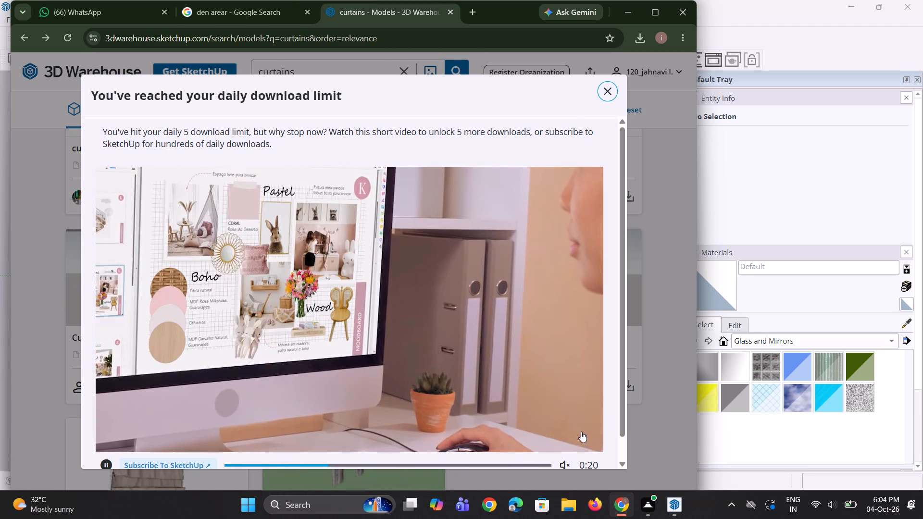
{"action": "left_click", "coordinate": [568, 436]}
{"action": "left_click", "coordinate": [369, 378]}
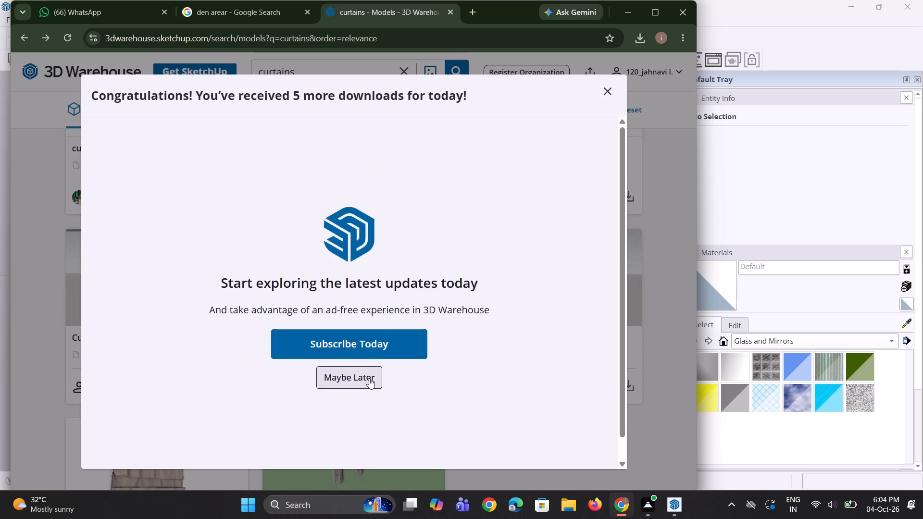
{"action": "left_click", "coordinate": [227, 383]}
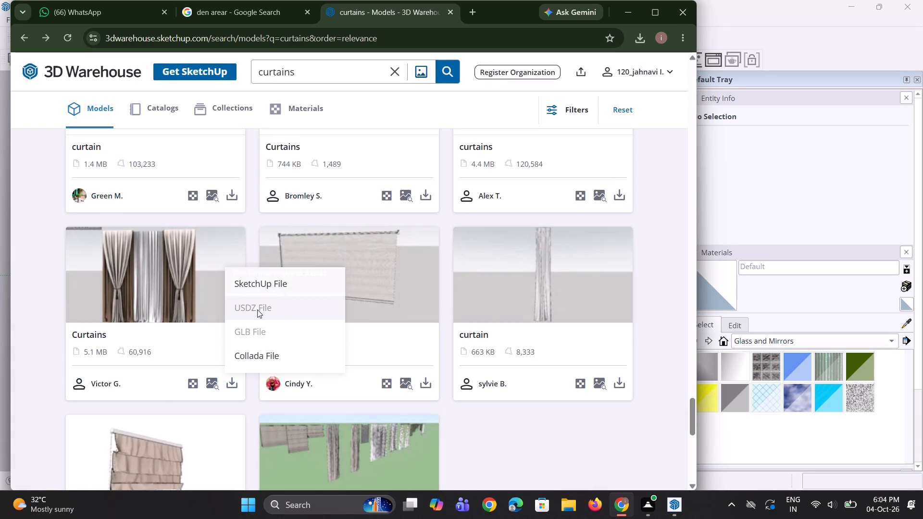
{"action": "left_click", "coordinate": [265, 282]}
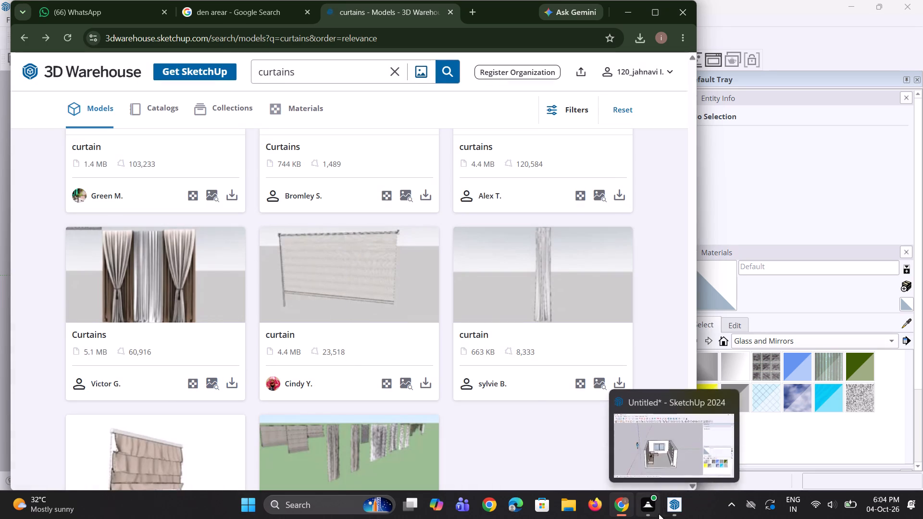
Switch to SketchUp, import the curtain file rem (1) from Downloads and place it outside the room beyond the TV wall.
{"action": "left_click", "coordinate": [667, 508]}
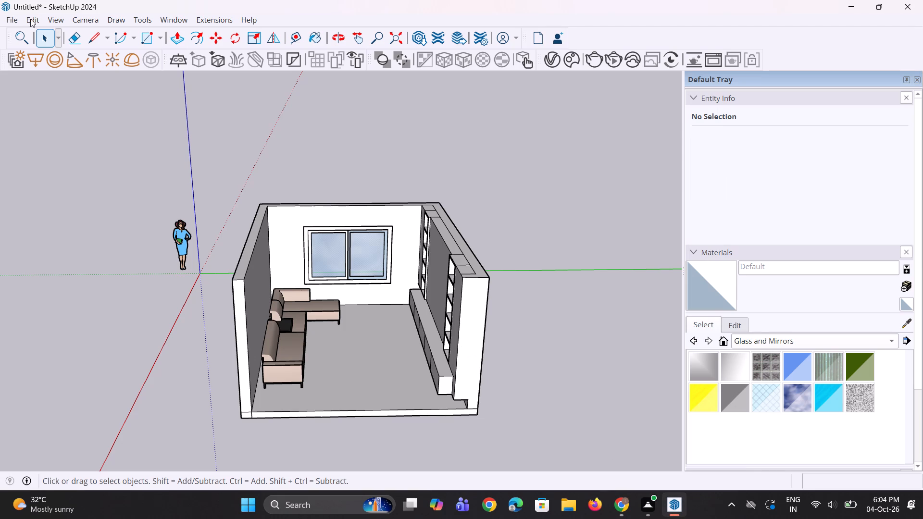
{"action": "left_click", "coordinate": [14, 24]}
{"action": "left_click", "coordinate": [41, 192]}
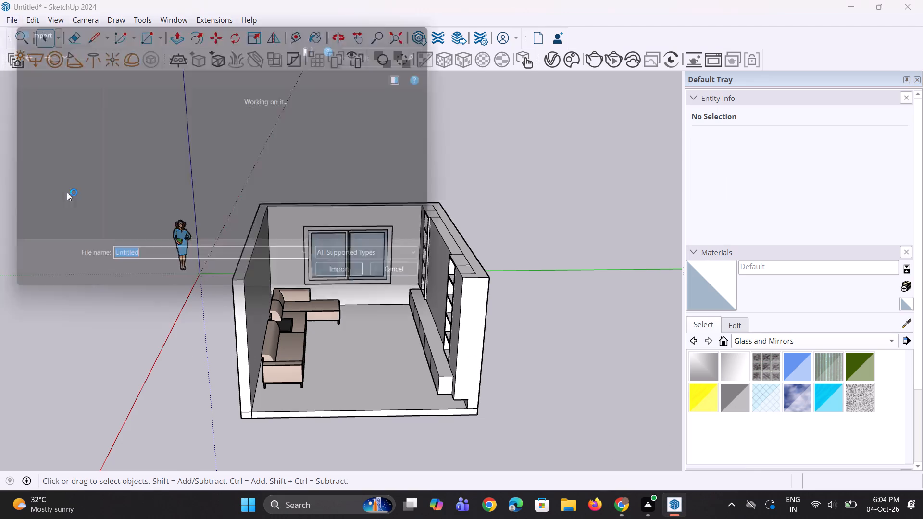
{"action": "left_click", "coordinate": [127, 149]}
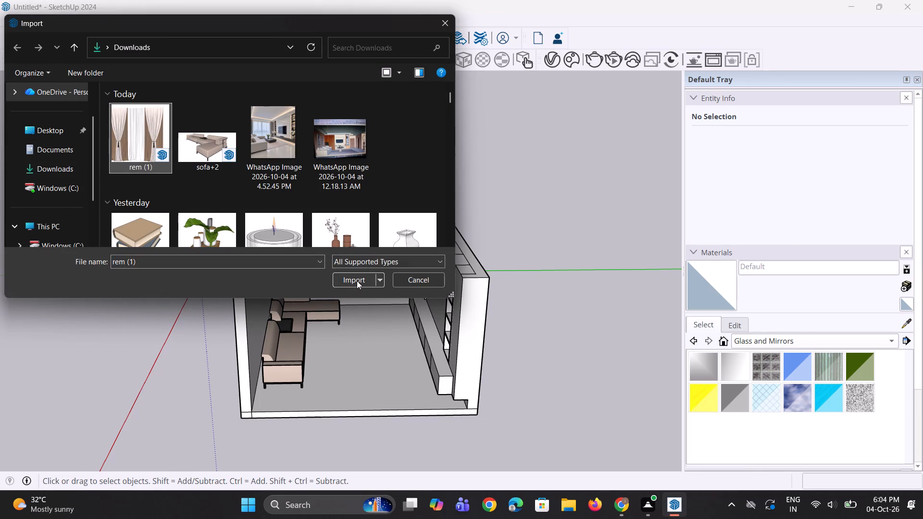
{"action": "left_click", "coordinate": [357, 281]}
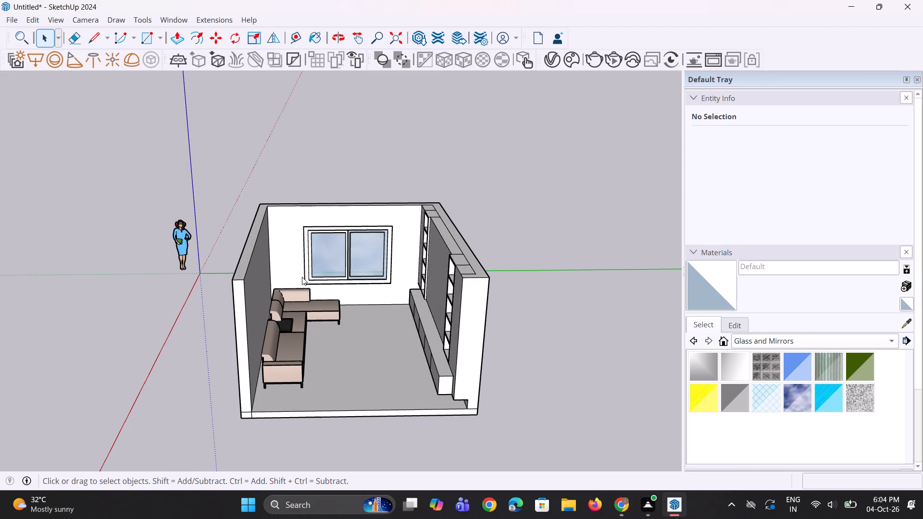
{"action": "scroll", "coordinate": [271, 283], "scroll_direction": "down", "scroll_amount": 5}
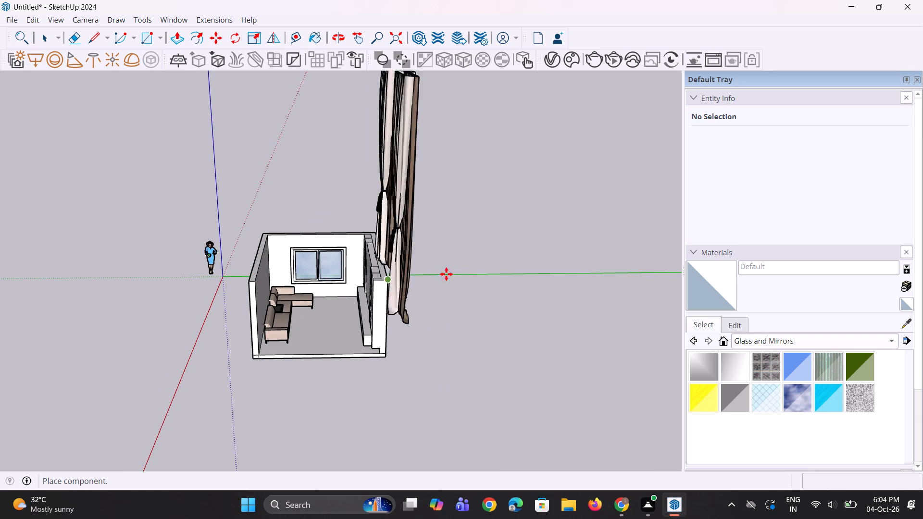
{"action": "left_click", "coordinate": [450, 274]}
Scale the oversized curtains down uniformly from an upper corner to slightly less than the room's wall height.
{"action": "middle_click_drag", "start_coordinate": [460, 316], "coordinate": [554, 320]}
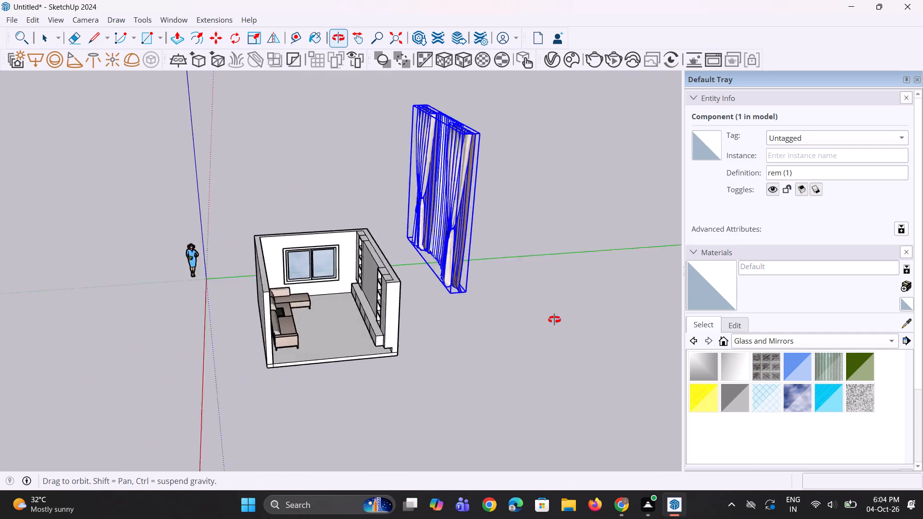
{"action": "middle_click_drag", "start_coordinate": [554, 320], "coordinate": [571, 313]}
{"action": "key", "text": "s"}
{"action": "middle_click_drag", "start_coordinate": [471, 288], "coordinate": [441, 340]}
{"action": "left_click", "coordinate": [451, 126]}
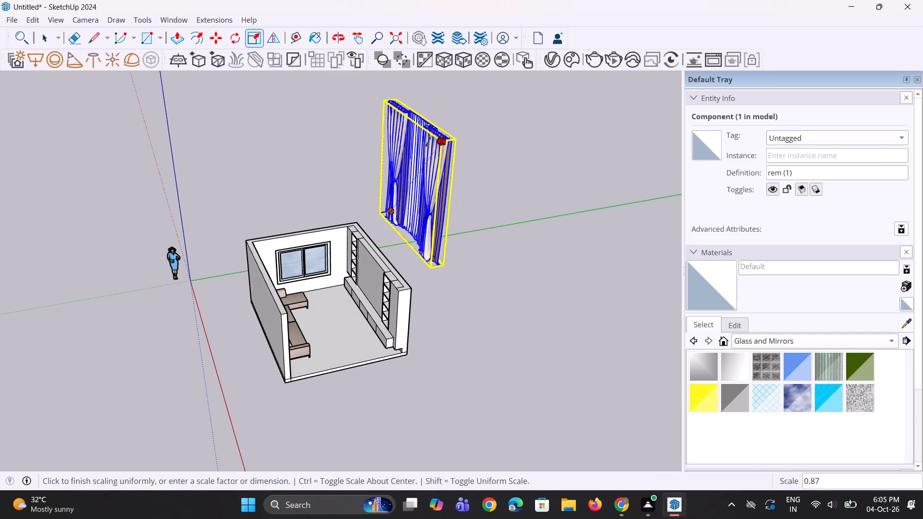
{"action": "left_click", "coordinate": [393, 183]}
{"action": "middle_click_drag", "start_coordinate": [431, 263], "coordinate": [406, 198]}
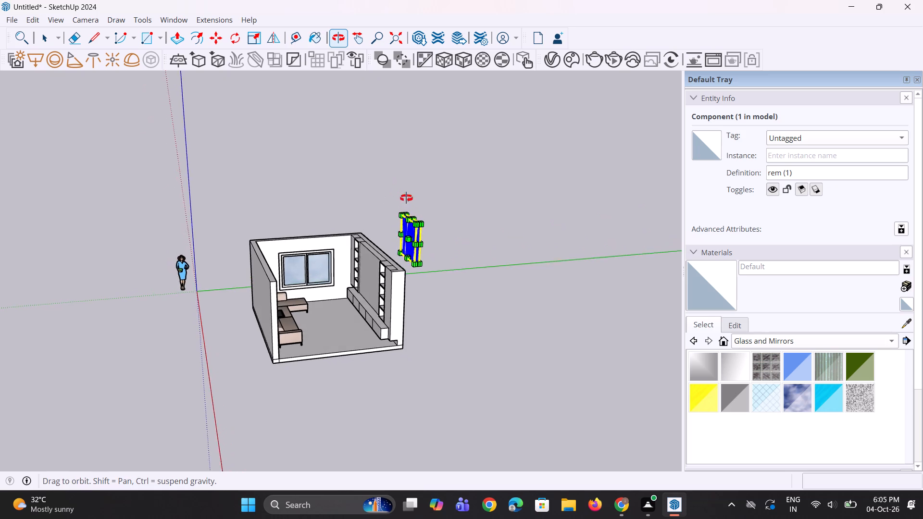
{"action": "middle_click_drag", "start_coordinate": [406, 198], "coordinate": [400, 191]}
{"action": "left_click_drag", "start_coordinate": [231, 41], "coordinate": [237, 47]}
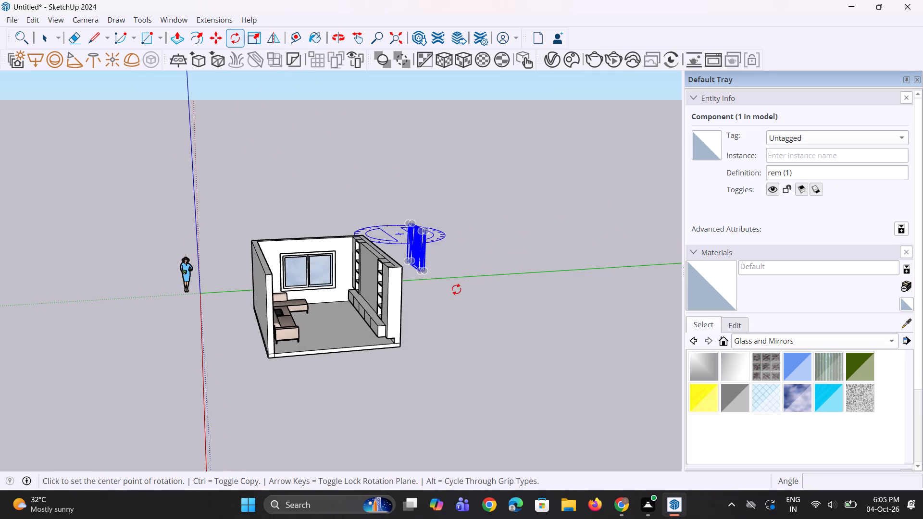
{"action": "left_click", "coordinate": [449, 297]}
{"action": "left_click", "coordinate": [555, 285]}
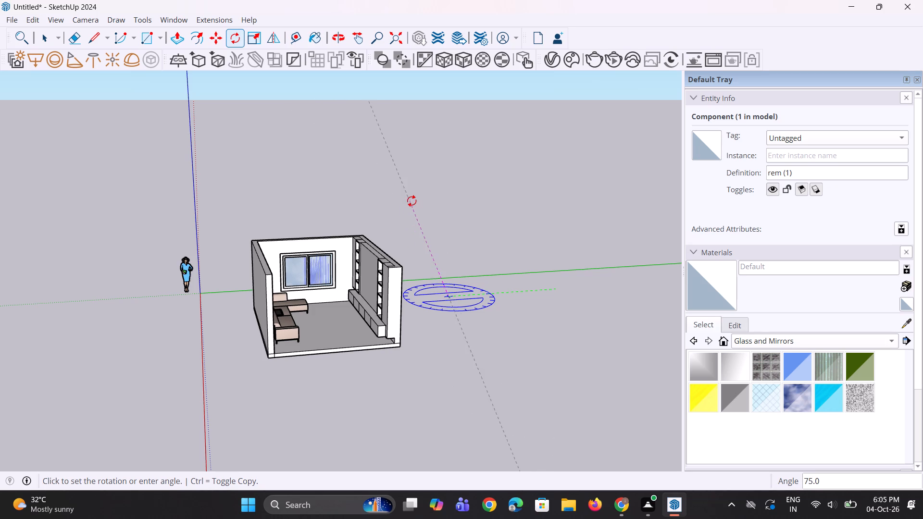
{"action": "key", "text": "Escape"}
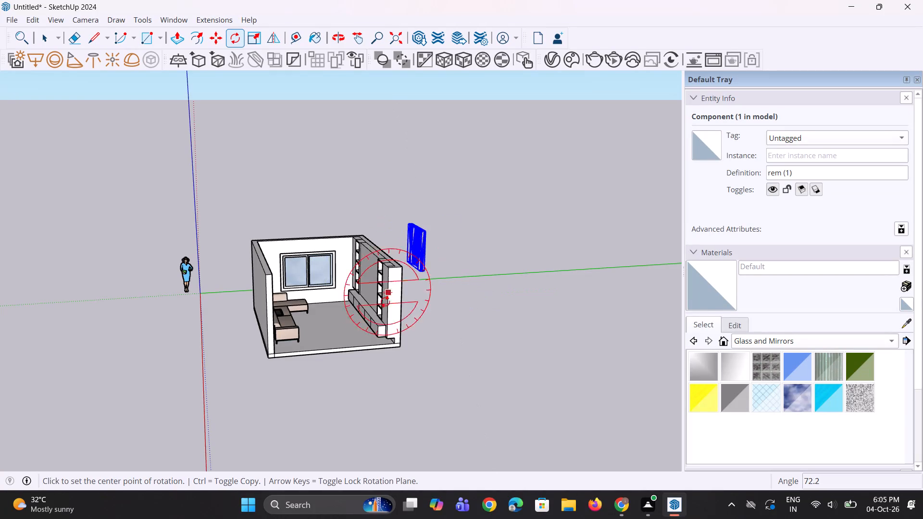
Move the imported curtains about 21' farther from the room, parallel to the green axis.
{"action": "scroll", "coordinate": [346, 353], "scroll_direction": "down", "scroll_amount": 5}
{"action": "middle_click_drag", "start_coordinate": [400, 343], "coordinate": [363, 326]}
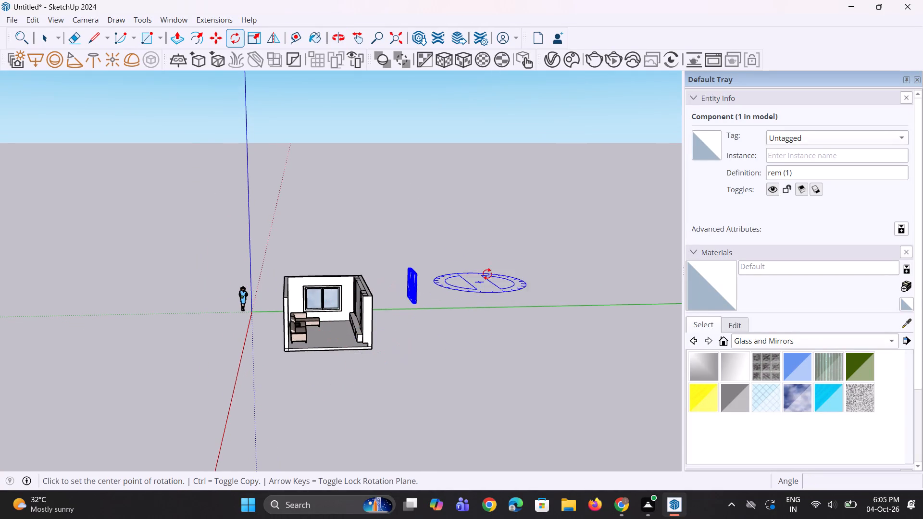
{"action": "scroll", "coordinate": [491, 266], "scroll_direction": "up", "scroll_amount": 4}
{"action": "key", "text": "m"}
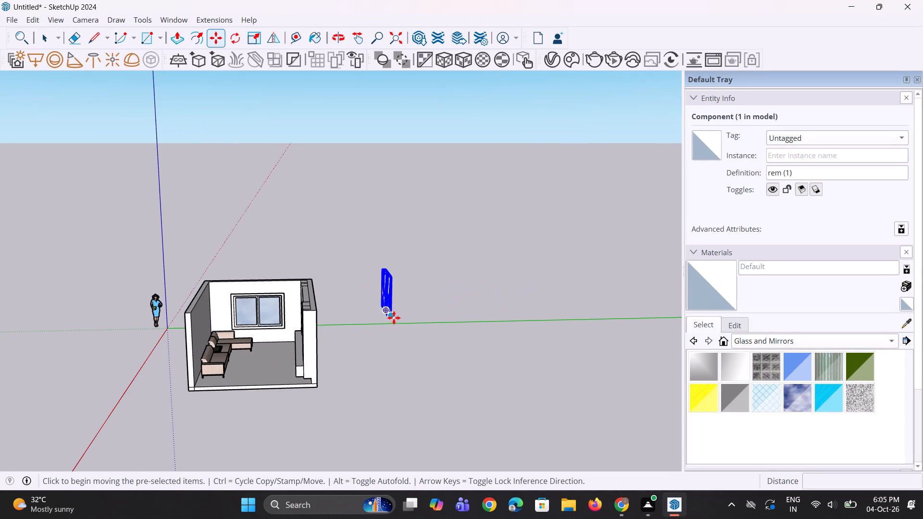
{"action": "left_click", "coordinate": [394, 317]}
{"action": "left_click", "coordinate": [503, 310]}
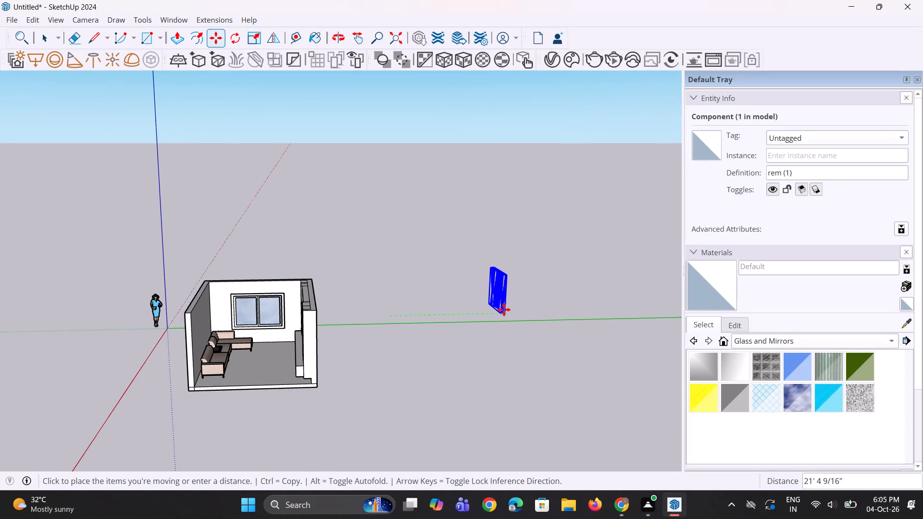
Rotate the curtains 90 degrees in the ground plane about a point in front of them, so they face like the window wall.
{"action": "left_click", "coordinate": [239, 39]}
{"action": "scroll", "coordinate": [300, 327], "scroll_direction": "down", "scroll_amount": 2}
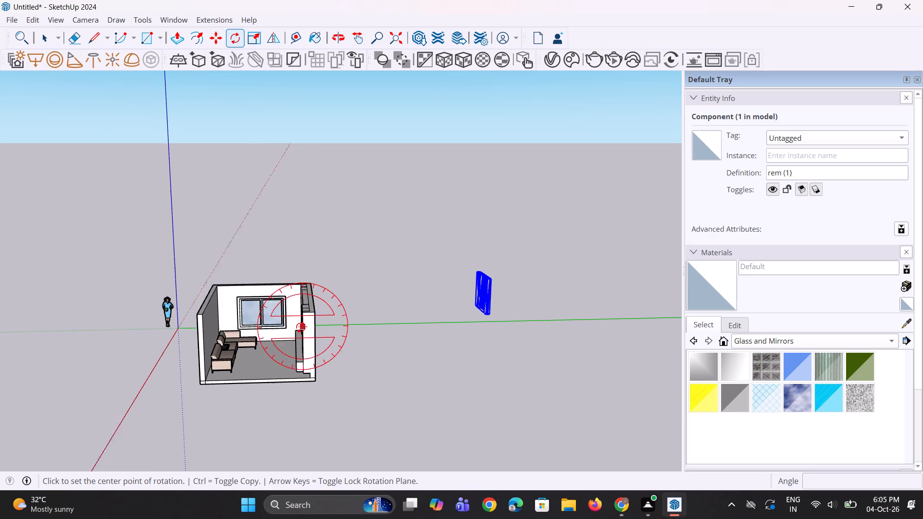
{"action": "scroll", "coordinate": [300, 327], "scroll_direction": "down", "scroll_amount": 2}
{"action": "left_click", "coordinate": [459, 351]}
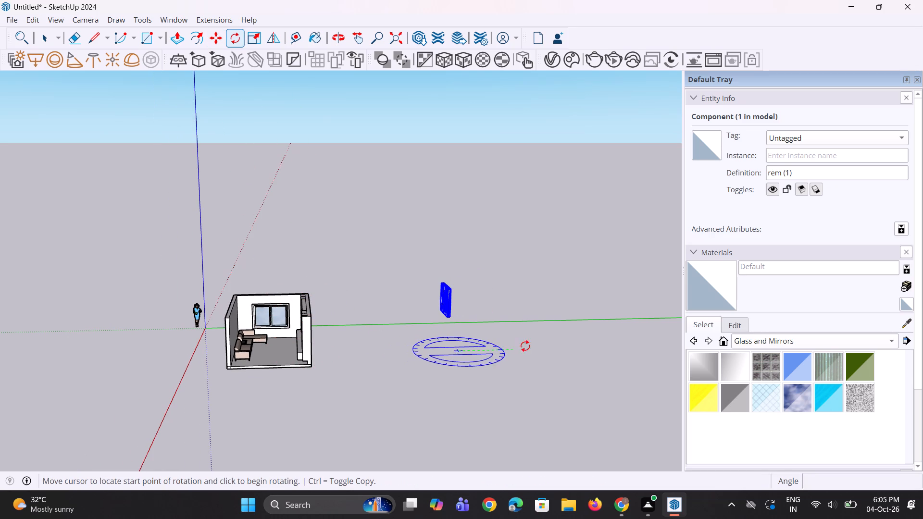
{"action": "left_click", "coordinate": [546, 343]}
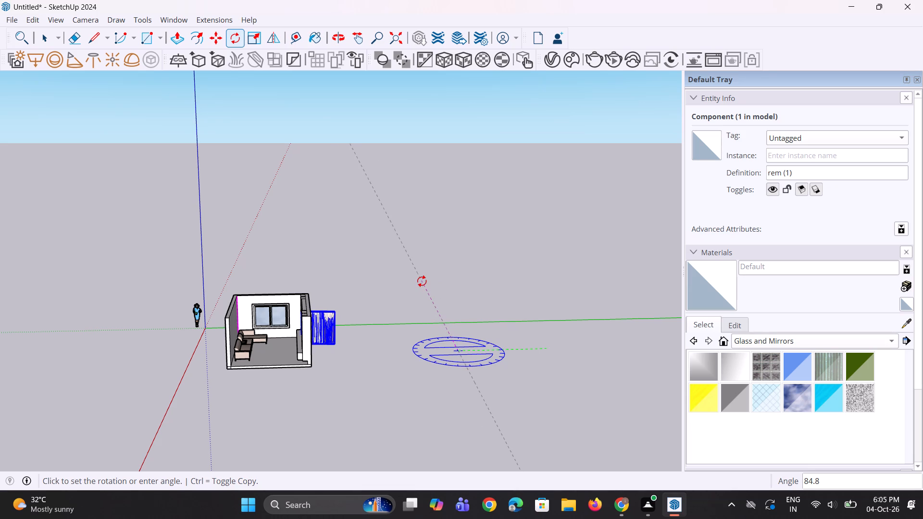
{"action": "type", "text": "90"}
{"action": "key", "text": "Return"}
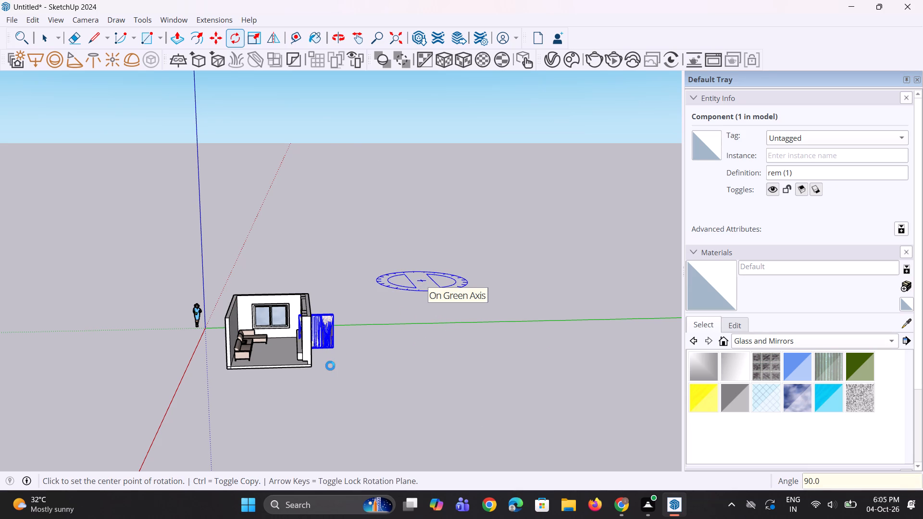
Move the rotated curtains about 27' clear of the room along the green axis direction.
{"action": "scroll", "coordinate": [330, 366], "scroll_direction": "down", "scroll_amount": 3}
{"action": "scroll", "coordinate": [324, 348], "scroll_direction": "up", "scroll_amount": 4}
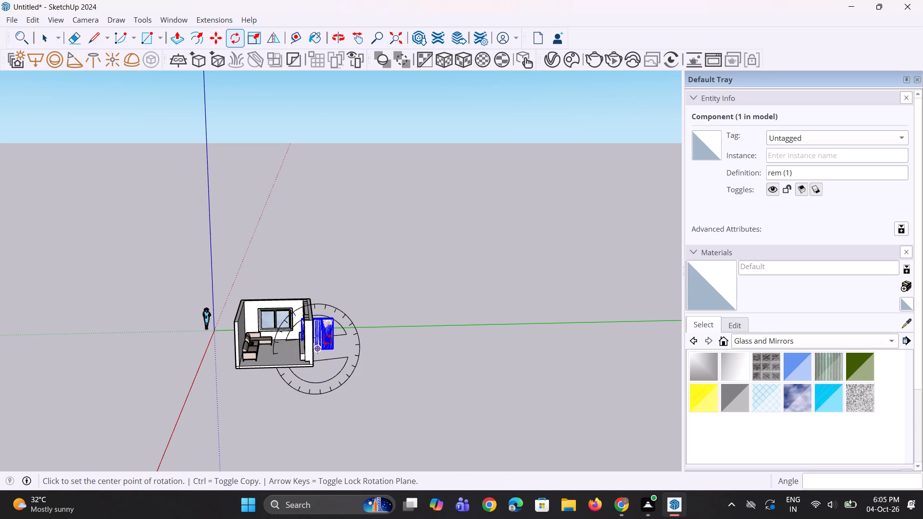
{"action": "scroll", "coordinate": [327, 340], "scroll_direction": "up", "scroll_amount": 2}
{"action": "key", "text": "m"}
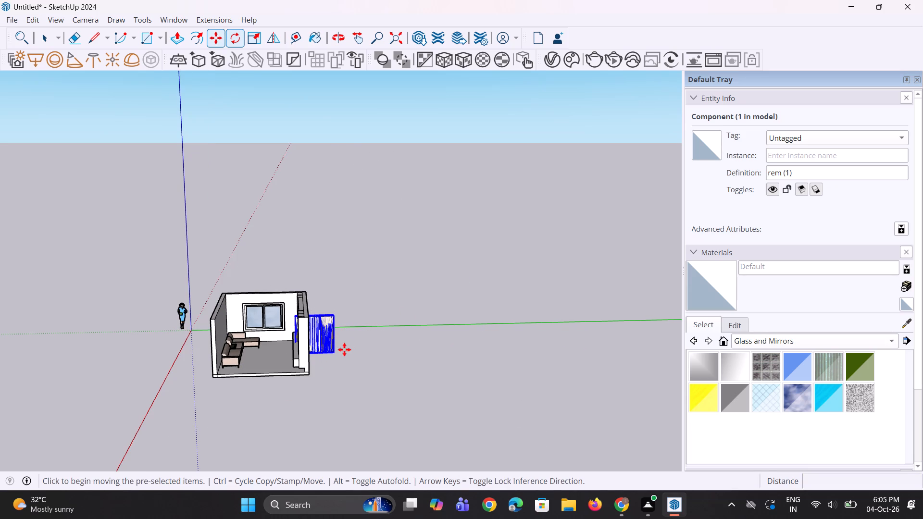
{"action": "left_click", "coordinate": [340, 351]}
{"action": "left_click", "coordinate": [472, 351]}
Scale the curtains up slightly and uniformly from their upper outer corner.
{"action": "scroll", "coordinate": [496, 330], "scroll_direction": "up", "scroll_amount": 1}
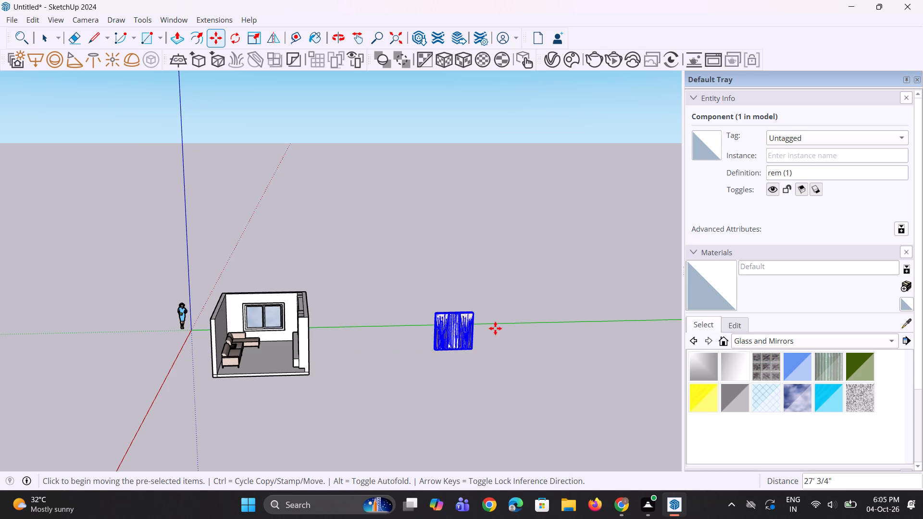
{"action": "scroll", "coordinate": [495, 328], "scroll_direction": "up", "scroll_amount": 3}
{"action": "key", "text": "s"}
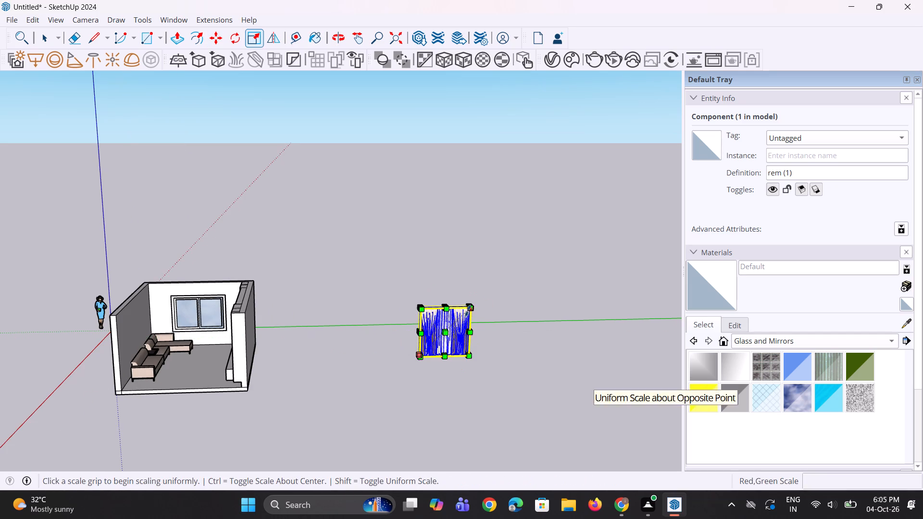
{"action": "left_click", "coordinate": [468, 310]}
{"action": "left_click", "coordinate": [484, 302]}
{"action": "key", "text": "space"}
{"action": "key", "text": "space"}
{"action": "left_click", "coordinate": [489, 305]}
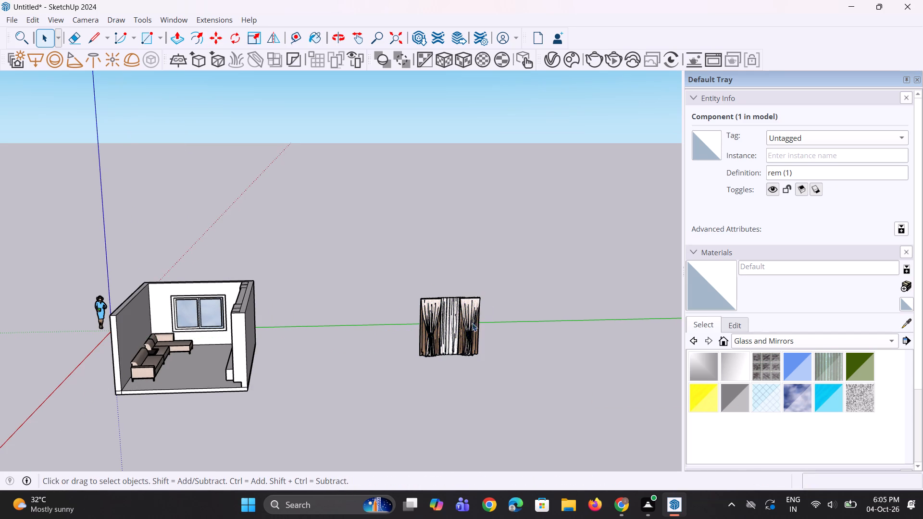
Explode the curtain component and the group inside it into separate curtain pieces.
{"action": "right_click", "coordinate": [453, 328]}
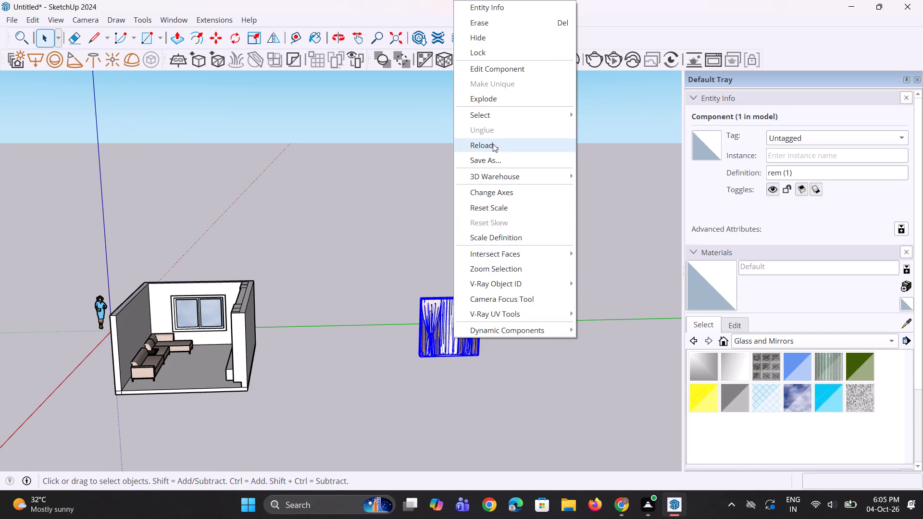
{"action": "left_click", "coordinate": [501, 102]}
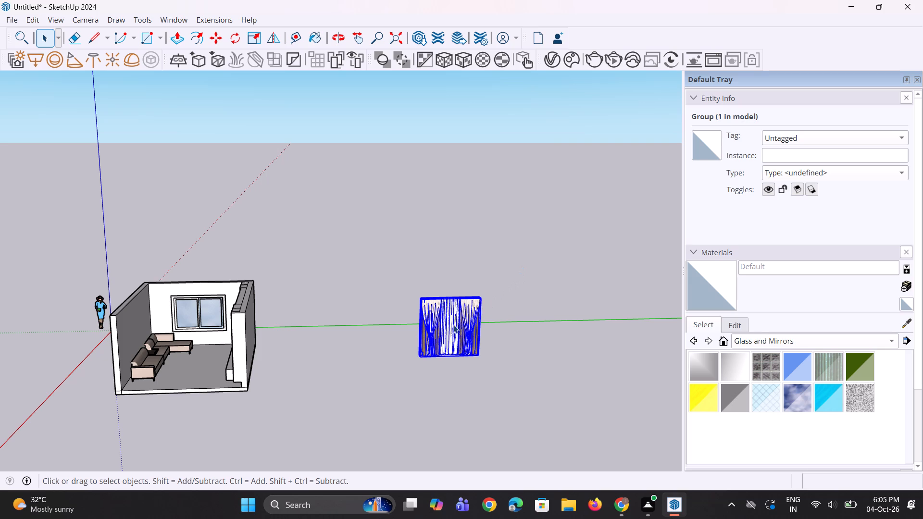
{"action": "right_click", "coordinate": [449, 326]}
{"action": "left_click", "coordinate": [495, 166]}
{"action": "key", "text": "space"}
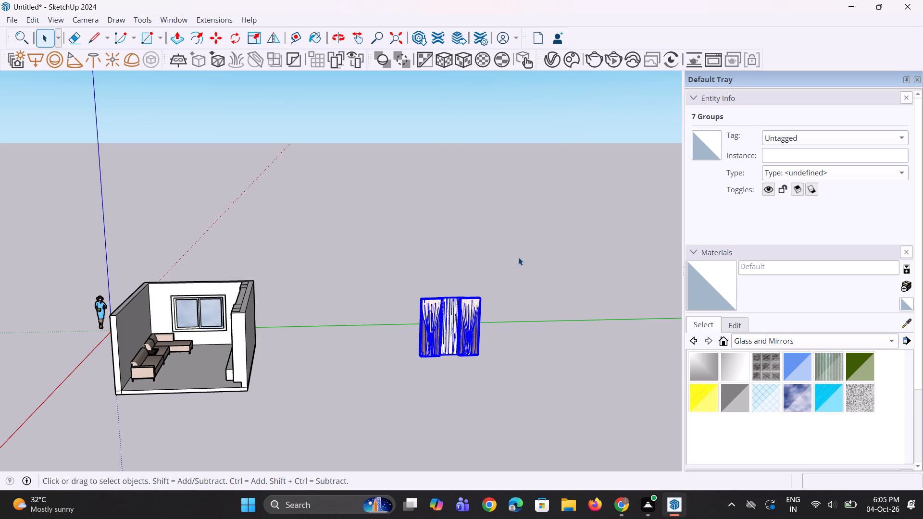
{"action": "double_click", "coordinate": [518, 257]}
Explode the right-hand tied white drape down to its geometry and delete it together with its tieback.
{"action": "scroll", "coordinate": [474, 348], "scroll_direction": "up", "scroll_amount": 2}
{"action": "left_click", "coordinate": [471, 328]}
{"action": "scroll", "coordinate": [471, 328], "scroll_direction": "up", "scroll_amount": 1}
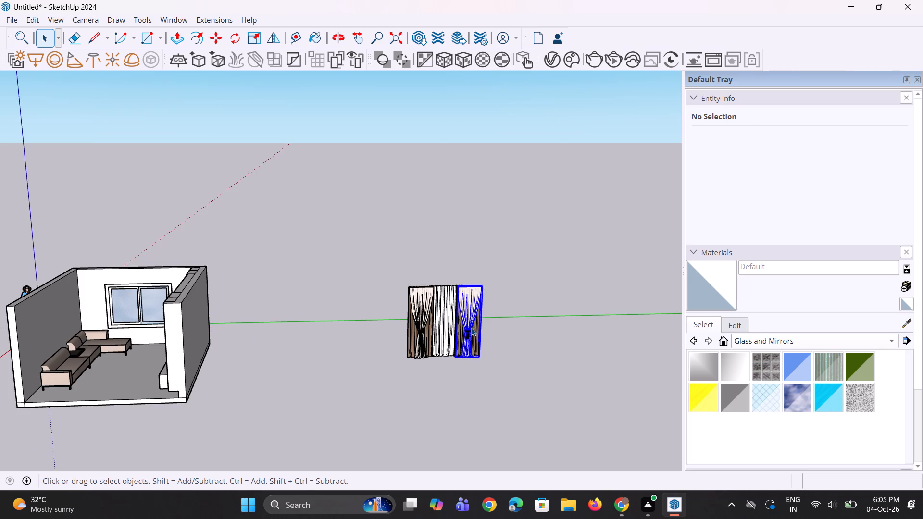
{"action": "scroll", "coordinate": [471, 328], "scroll_direction": "up", "scroll_amount": 4}
{"action": "right_click", "coordinate": [471, 327]}
{"action": "left_click", "coordinate": [502, 167]}
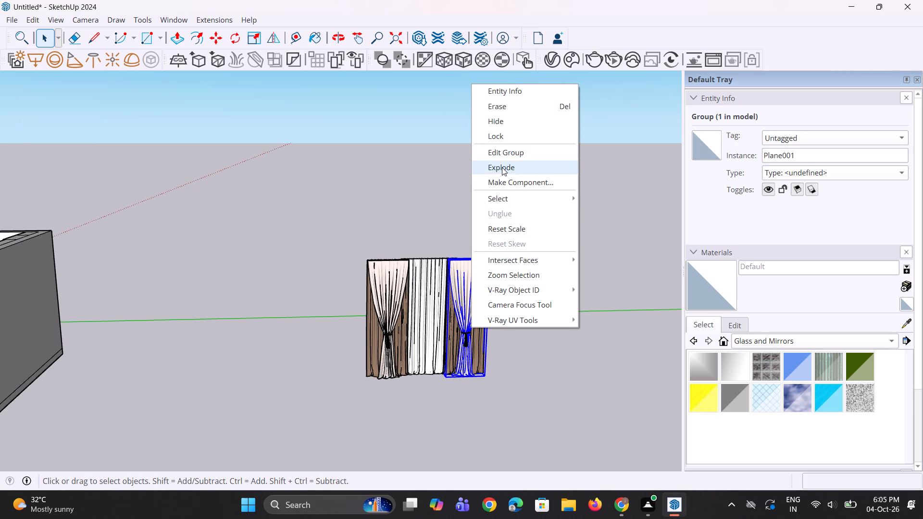
{"action": "right_click", "coordinate": [462, 308]}
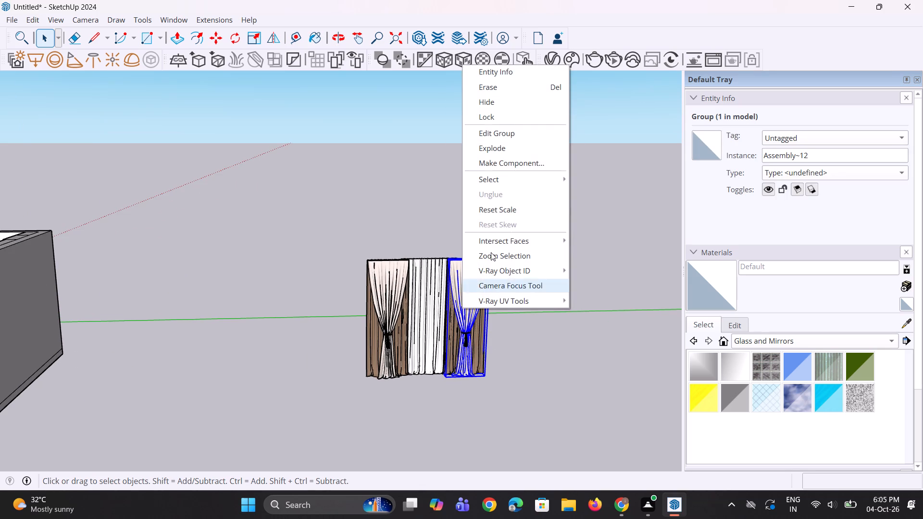
{"action": "left_click", "coordinate": [497, 149]}
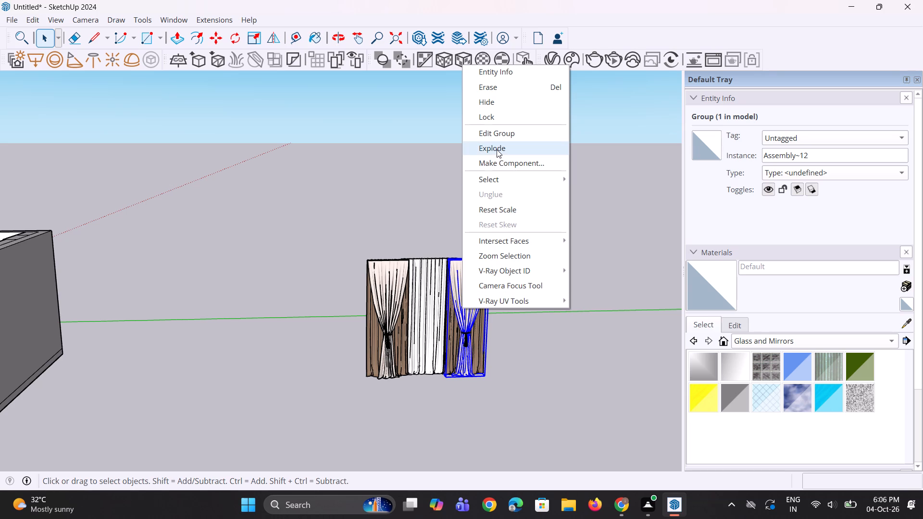
{"action": "key", "text": "space"}
{"action": "left_click", "coordinate": [525, 237]}
{"action": "left_click", "coordinate": [468, 314]}
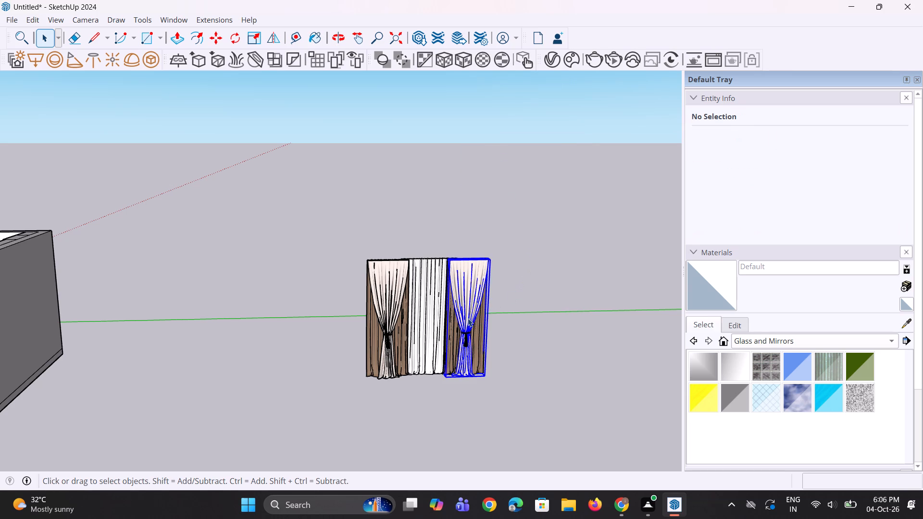
{"action": "right_click", "coordinate": [468, 318]}
{"action": "left_click", "coordinate": [508, 98]}
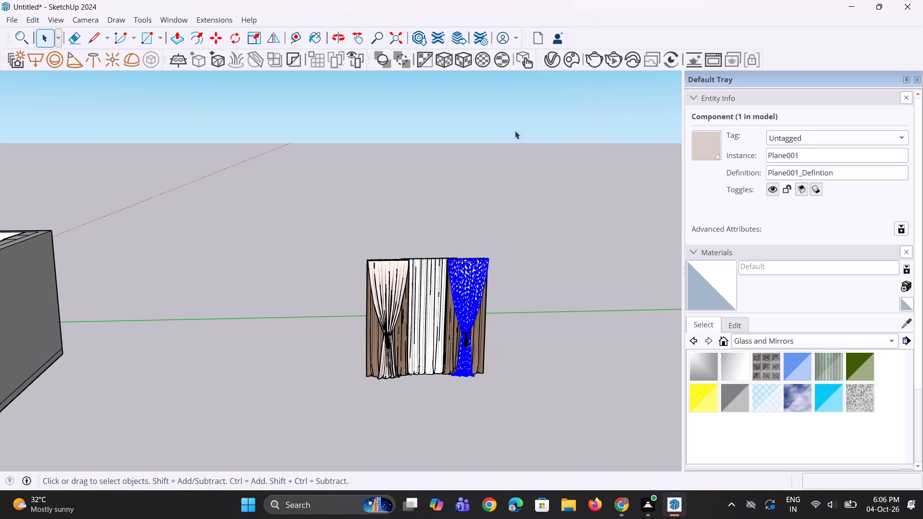
{"action": "key", "text": "Delete"}
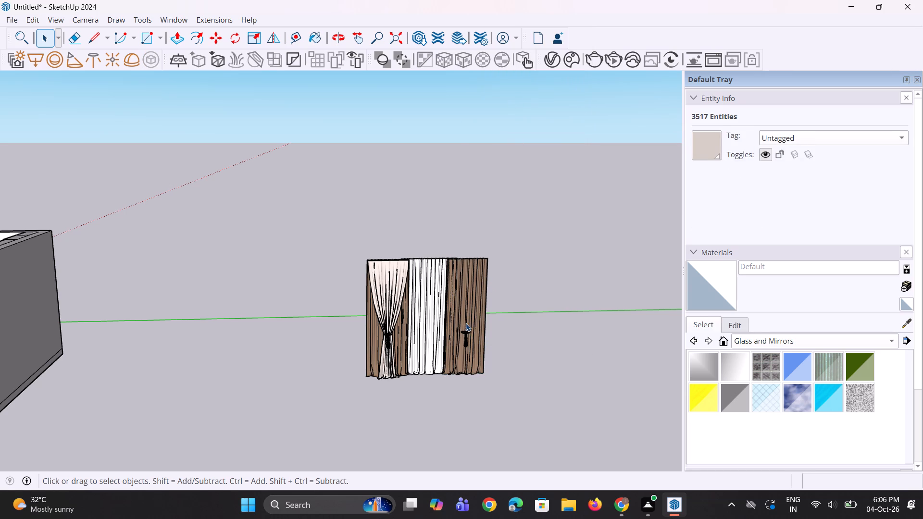
{"action": "left_click", "coordinate": [465, 334]}
{"action": "key", "text": "Delete"}
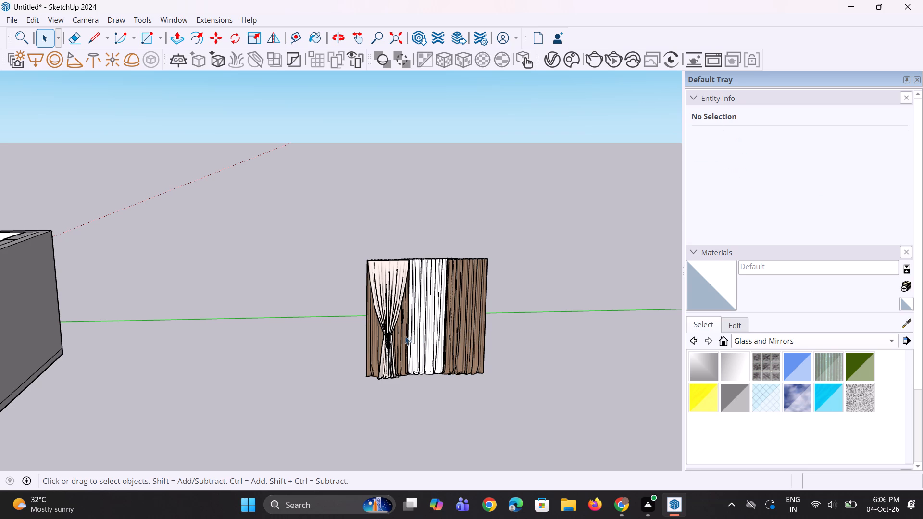
Explode the left-hand tied white drape down to its geometry and delete it together with its tieback.
{"action": "right_click", "coordinate": [385, 347]}
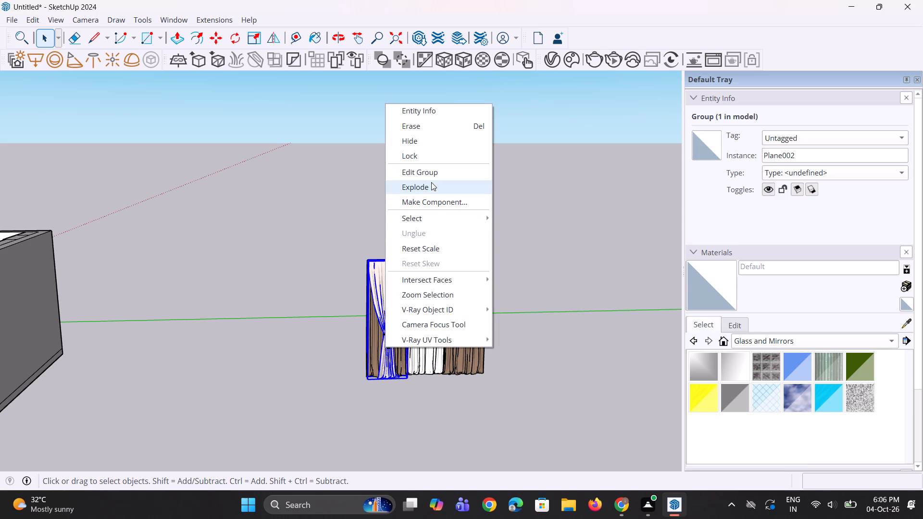
{"action": "left_click", "coordinate": [430, 186]}
{"action": "right_click", "coordinate": [387, 300]}
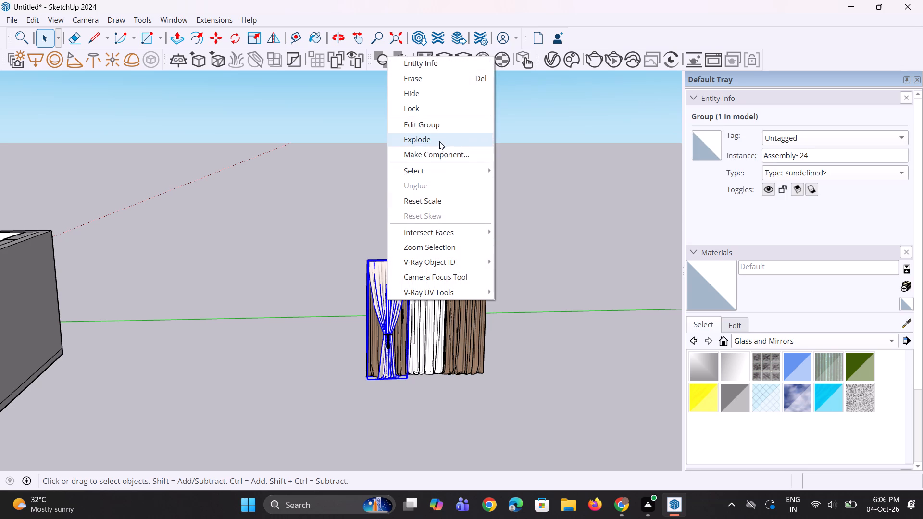
{"action": "left_click", "coordinate": [439, 137]}
{"action": "right_click", "coordinate": [395, 315]}
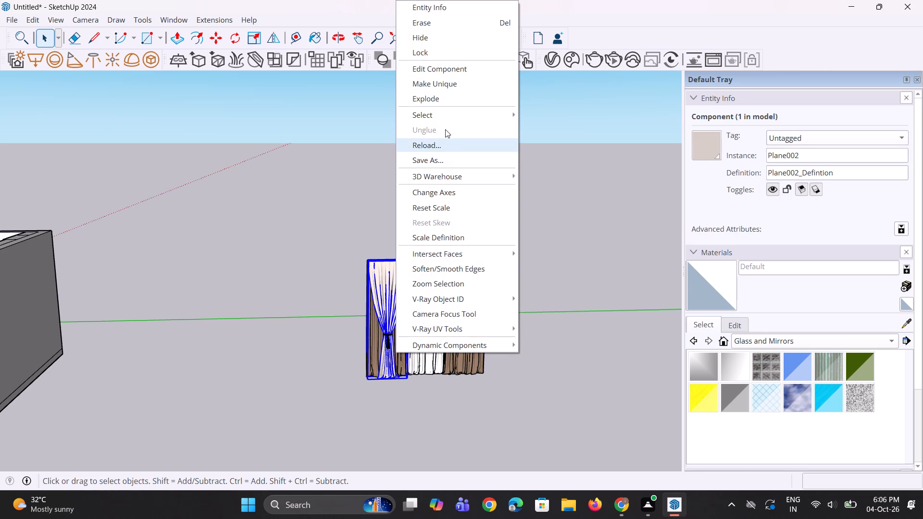
{"action": "left_click", "coordinate": [452, 101]}
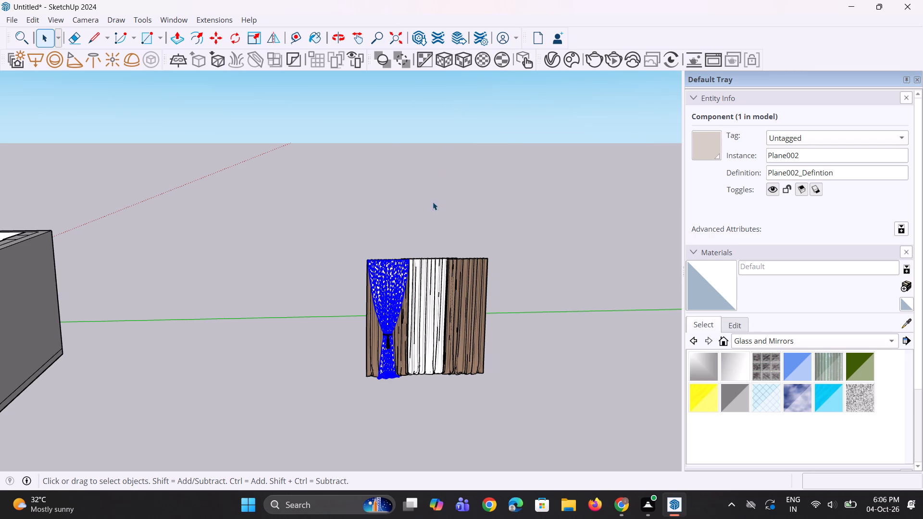
{"action": "key", "text": "Delete"}
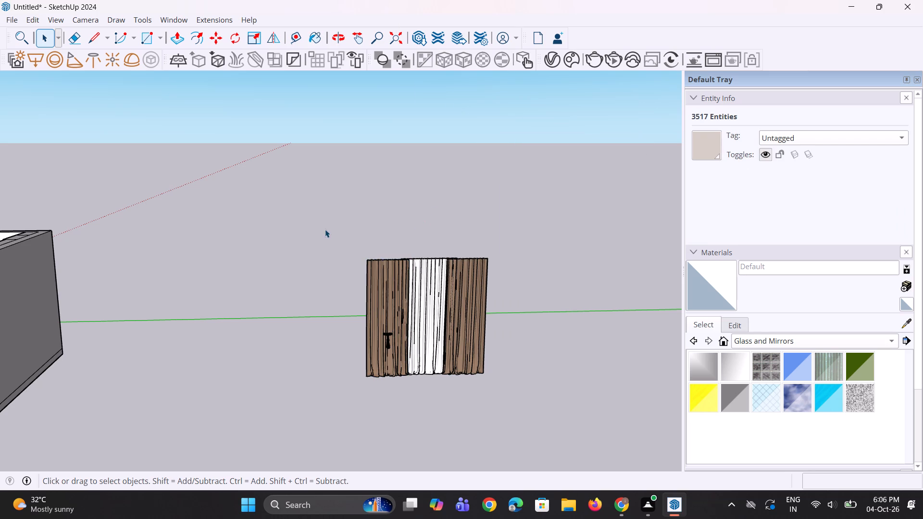
{"action": "scroll", "coordinate": [325, 229], "scroll_direction": "down", "scroll_amount": 4}
{"action": "scroll", "coordinate": [371, 300], "scroll_direction": "up", "scroll_amount": 6}
{"action": "left_click", "coordinate": [367, 307]}
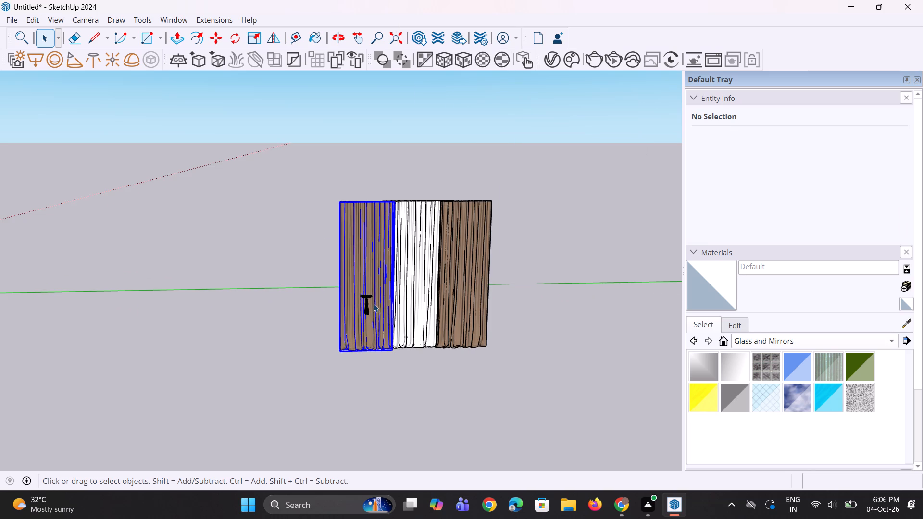
{"action": "left_click", "coordinate": [368, 310]}
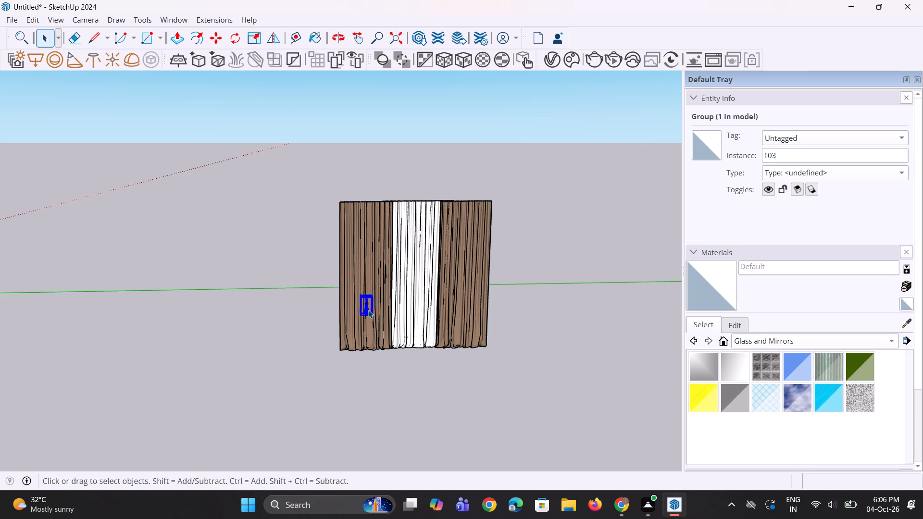
{"action": "key", "text": "Delete"}
Group the remaining two brown curtain panels and the white sheer panel together.
{"action": "scroll", "coordinate": [350, 307], "scroll_direction": "down", "scroll_amount": 8}
{"action": "middle_click_drag", "start_coordinate": [374, 288], "coordinate": [395, 276]}
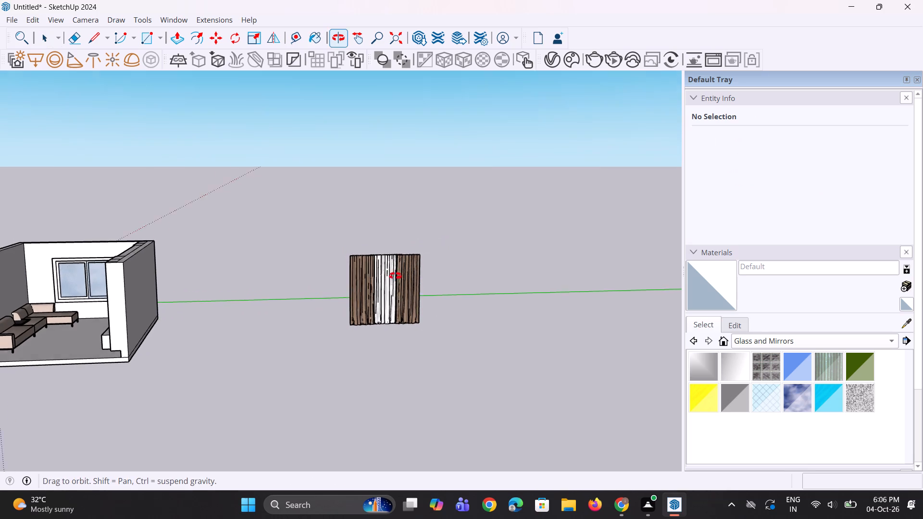
{"action": "middle_click_drag", "start_coordinate": [395, 276], "coordinate": [399, 276]}
{"action": "scroll", "coordinate": [375, 269], "scroll_direction": "down", "scroll_amount": 3}
{"action": "left_click_drag", "start_coordinate": [348, 237], "coordinate": [451, 330]}
{"action": "scroll", "coordinate": [398, 290], "scroll_direction": "up", "scroll_amount": 2}
{"action": "right_click", "coordinate": [397, 286]}
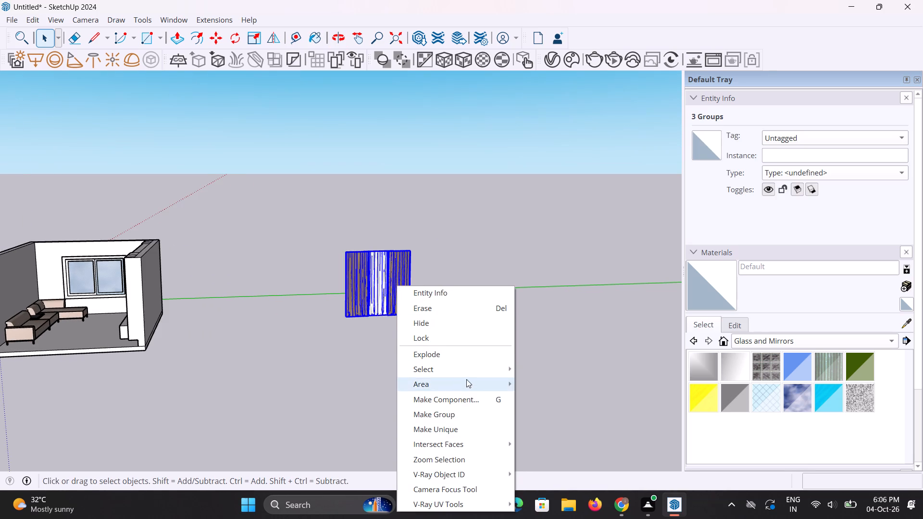
{"action": "left_click", "coordinate": [456, 417]}
Move the curtain group from outside the room onto the window wall, about 40' 4 5/8" away.
{"action": "scroll", "coordinate": [471, 381], "scroll_direction": "down", "scroll_amount": 3}
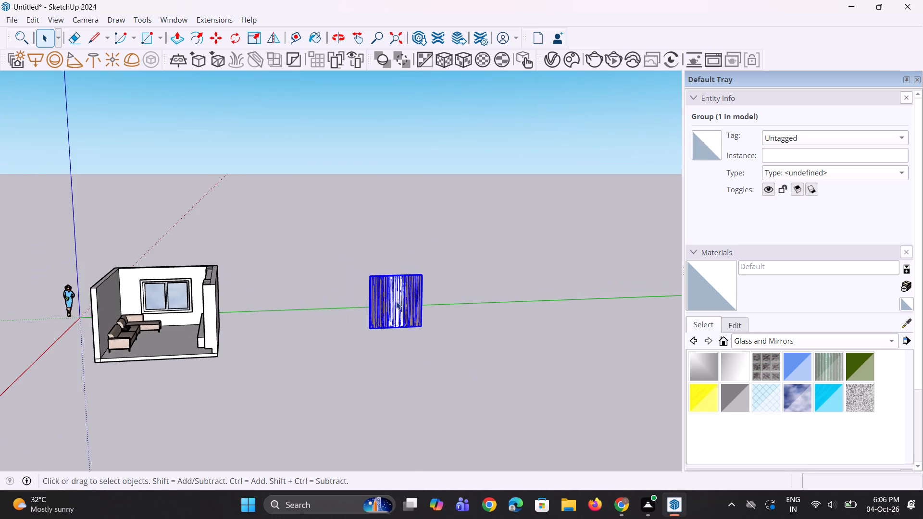
{"action": "scroll", "coordinate": [390, 292], "scroll_direction": "up", "scroll_amount": 1}
{"action": "key", "text": "m"}
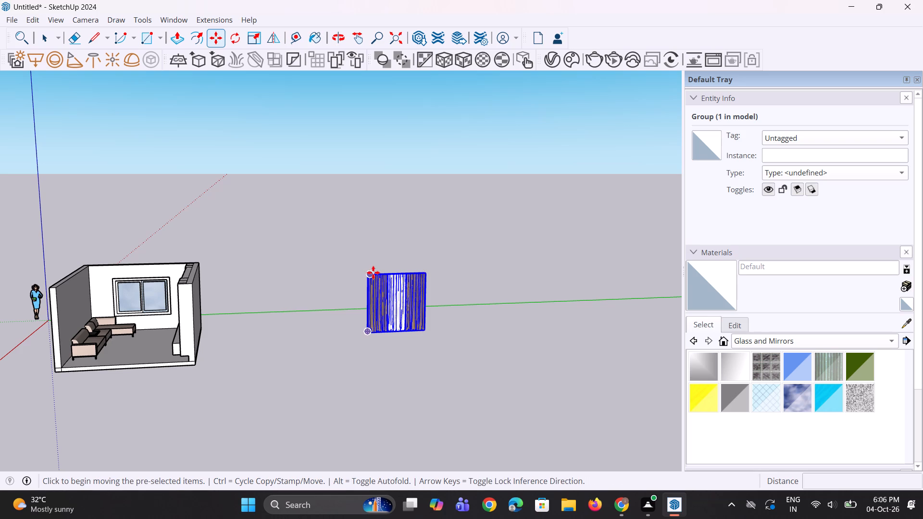
{"action": "left_click", "coordinate": [373, 272]}
{"action": "scroll", "coordinate": [103, 287], "scroll_direction": "up", "scroll_amount": 6}
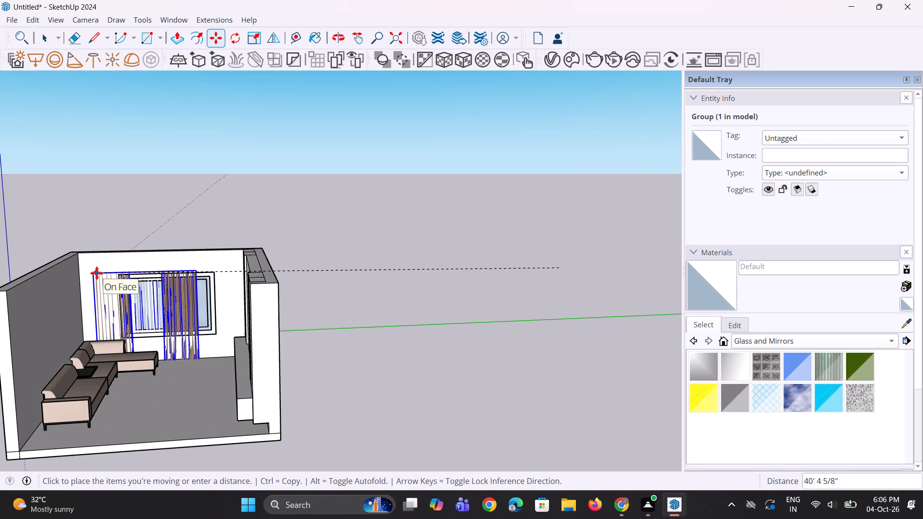
{"action": "left_click", "coordinate": [97, 273]}
Move the curtain group about 4 5/8" out from the window wall so its folds hang in front of the wall face.
{"action": "middle_click_drag", "start_coordinate": [157, 300], "coordinate": [184, 352]}
{"action": "scroll", "coordinate": [187, 251], "scroll_direction": "up", "scroll_amount": 3}
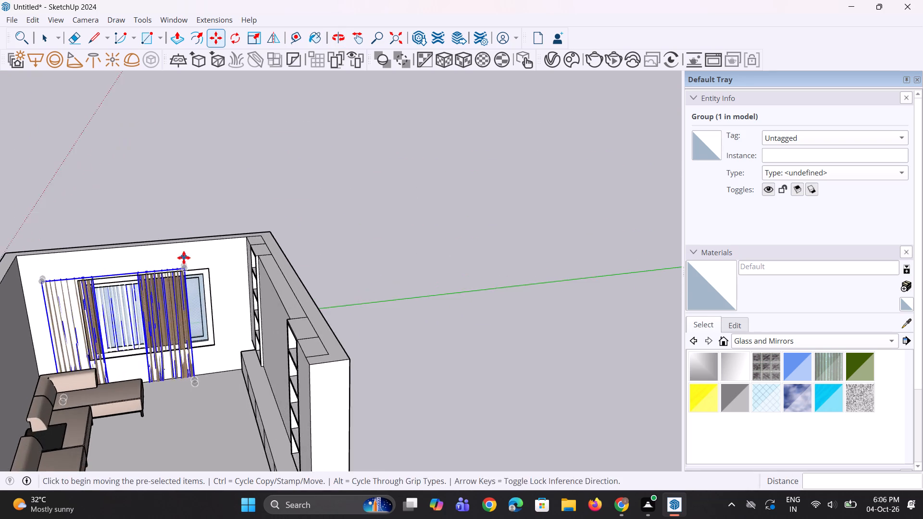
{"action": "scroll", "coordinate": [184, 258], "scroll_direction": "up", "scroll_amount": 3}
{"action": "middle_click_drag", "start_coordinate": [192, 276], "coordinate": [222, 276]}
{"action": "scroll", "coordinate": [221, 276], "scroll_direction": "down", "scroll_amount": 4}
{"action": "middle_click_drag", "start_coordinate": [129, 314], "coordinate": [134, 316]}
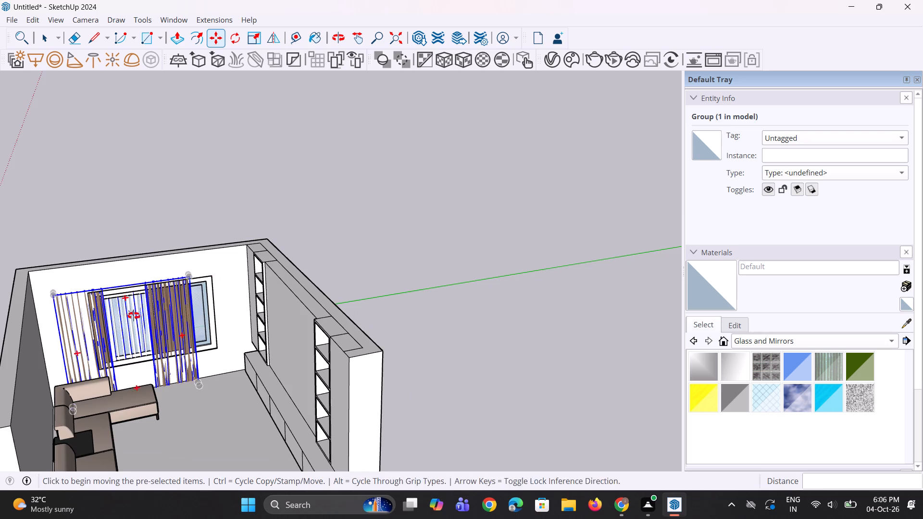
{"action": "middle_click_drag", "start_coordinate": [134, 316], "coordinate": [238, 317]}
{"action": "scroll", "coordinate": [222, 309], "scroll_direction": "down", "scroll_amount": 6}
{"action": "middle_click_drag", "start_coordinate": [169, 343], "coordinate": [243, 412]}
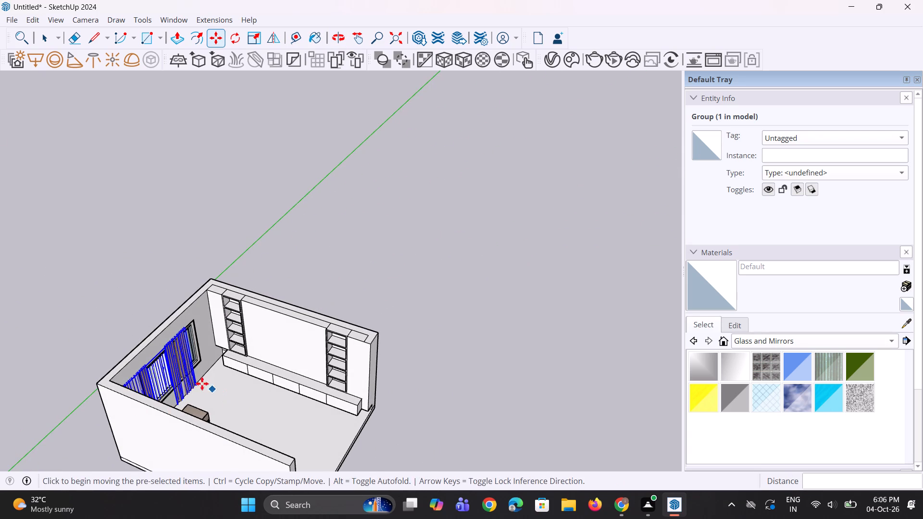
{"action": "scroll", "coordinate": [159, 368], "scroll_direction": "up", "scroll_amount": 15}
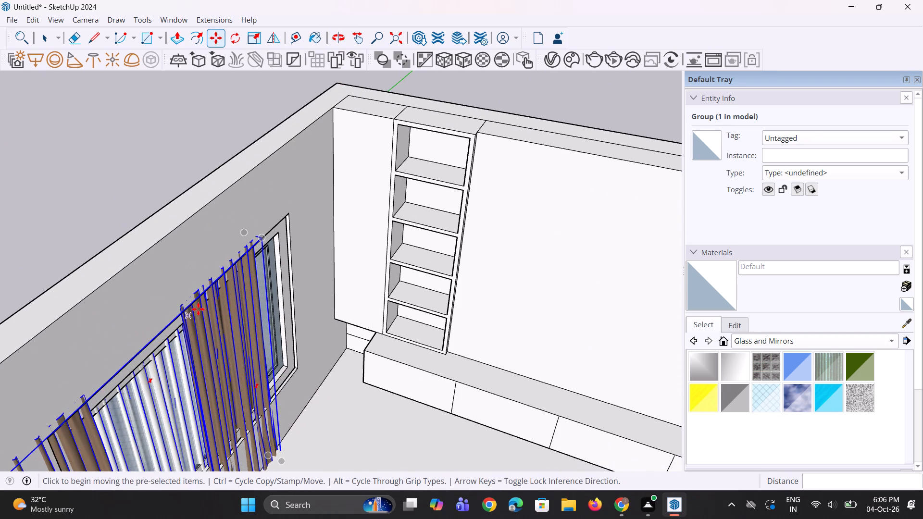
{"action": "left_click", "coordinate": [198, 309]}
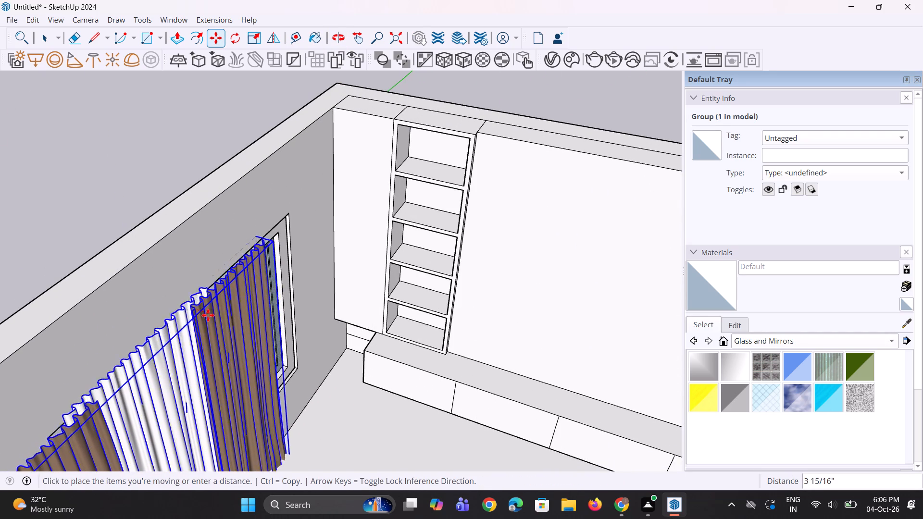
{"action": "left_click", "coordinate": [209, 318]}
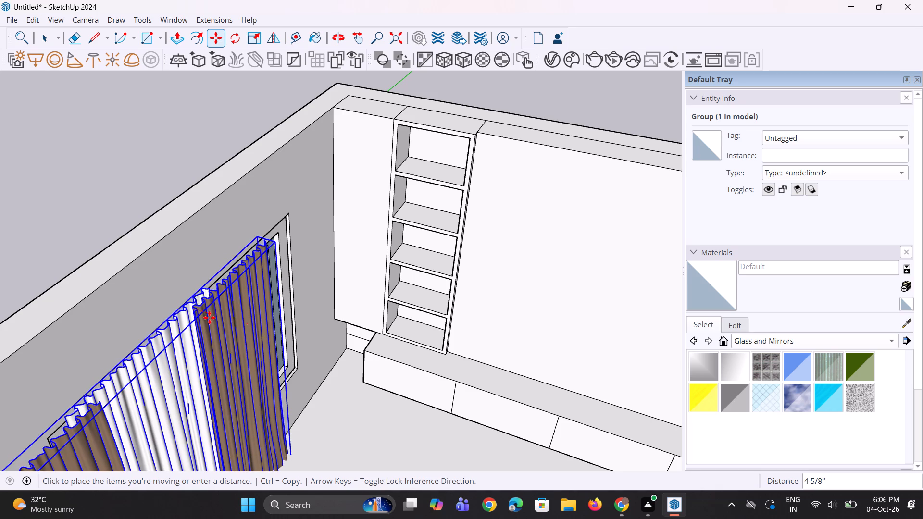
{"action": "scroll", "coordinate": [273, 318], "scroll_direction": "down", "scroll_amount": 8}
{"action": "middle_click_drag", "start_coordinate": [357, 358], "coordinate": [274, 354]}
{"action": "key", "text": "space"}
{"action": "key", "text": "space"}
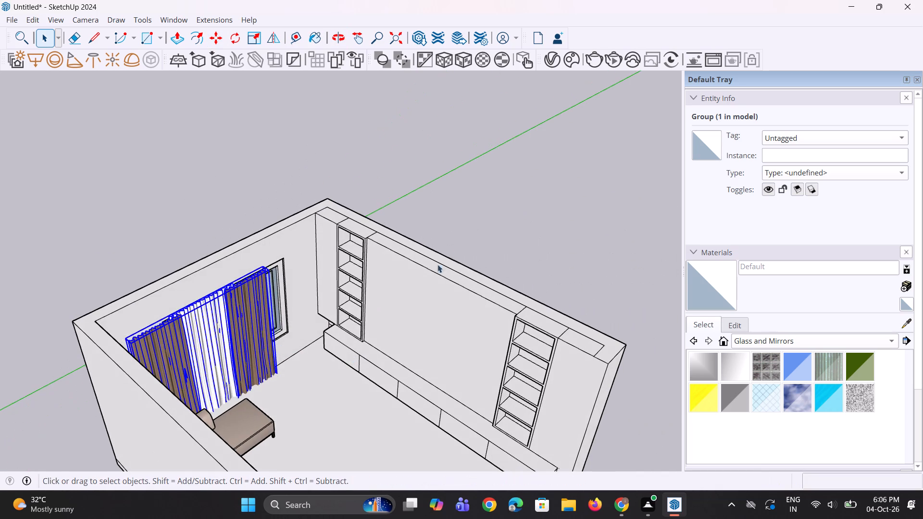
{"action": "left_click", "coordinate": [498, 187]}
Slide the curtain group along the window wall about 1' 7 13/16" towards the TV wall, covering the exposed side of the window.
{"action": "middle_click_drag", "start_coordinate": [291, 398], "coordinate": [150, 374]}
{"action": "scroll", "coordinate": [201, 310], "scroll_direction": "up", "scroll_amount": 2}
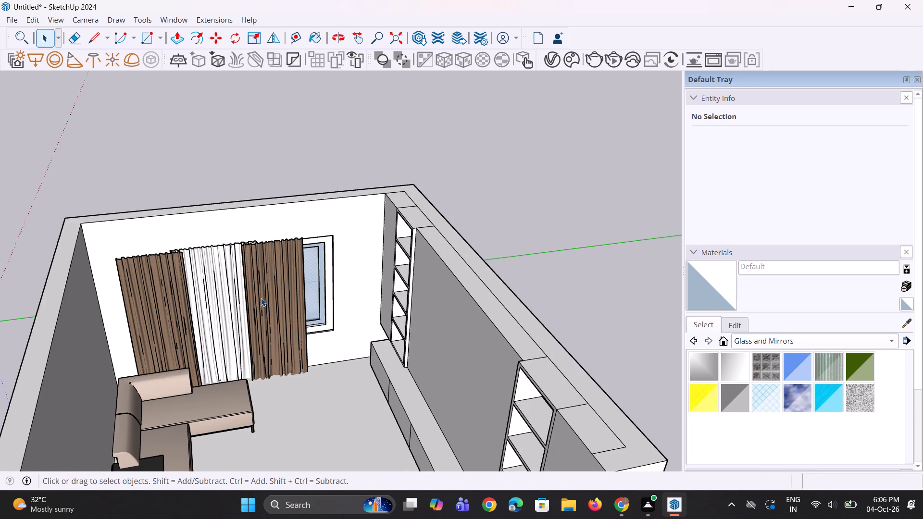
{"action": "scroll", "coordinate": [249, 277], "scroll_direction": "down", "scroll_amount": 3}
{"action": "middle_click_drag", "start_coordinate": [260, 287], "coordinate": [249, 303]}
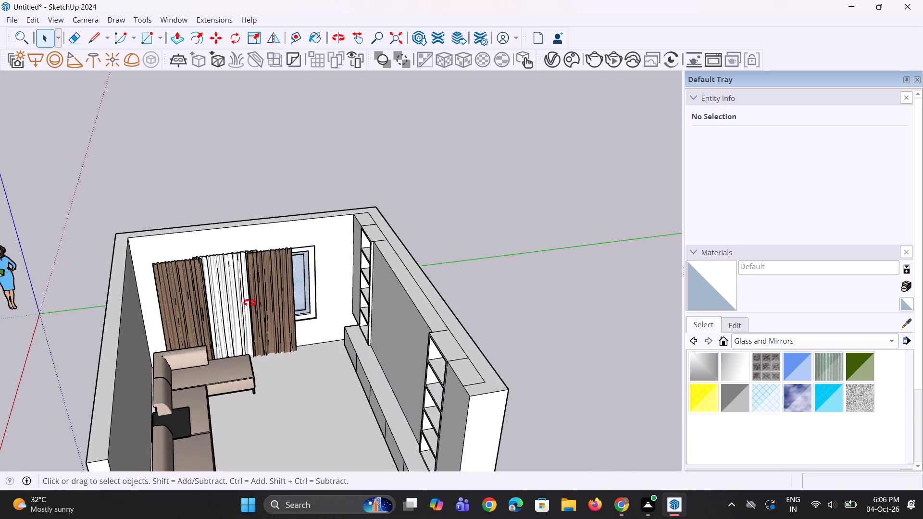
{"action": "middle_click_drag", "start_coordinate": [249, 303], "coordinate": [216, 328]}
{"action": "scroll", "coordinate": [291, 249], "scroll_direction": "up", "scroll_amount": 4}
{"action": "left_click", "coordinate": [282, 249]}
{"action": "scroll", "coordinate": [314, 244], "scroll_direction": "up", "scroll_amount": 3}
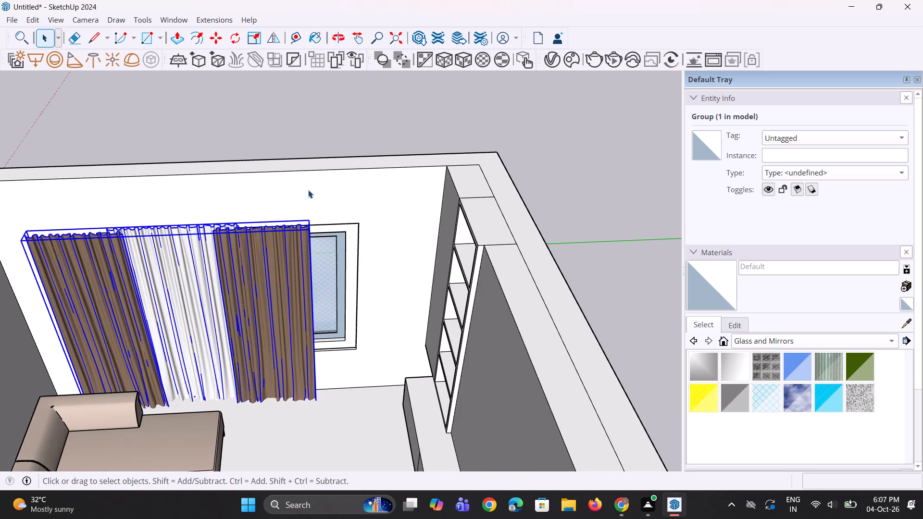
{"action": "key", "text": "m"}
{"action": "left_click", "coordinate": [312, 218]}
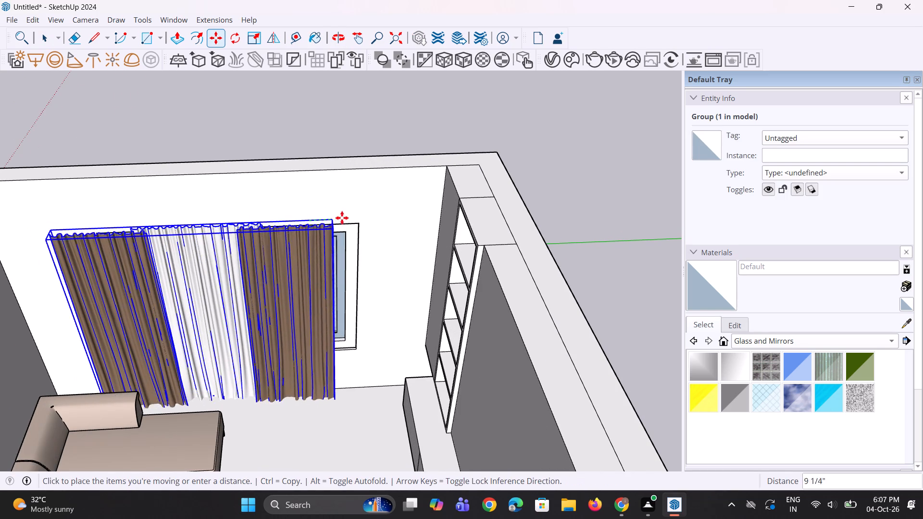
{"action": "left_click", "coordinate": [361, 217]}
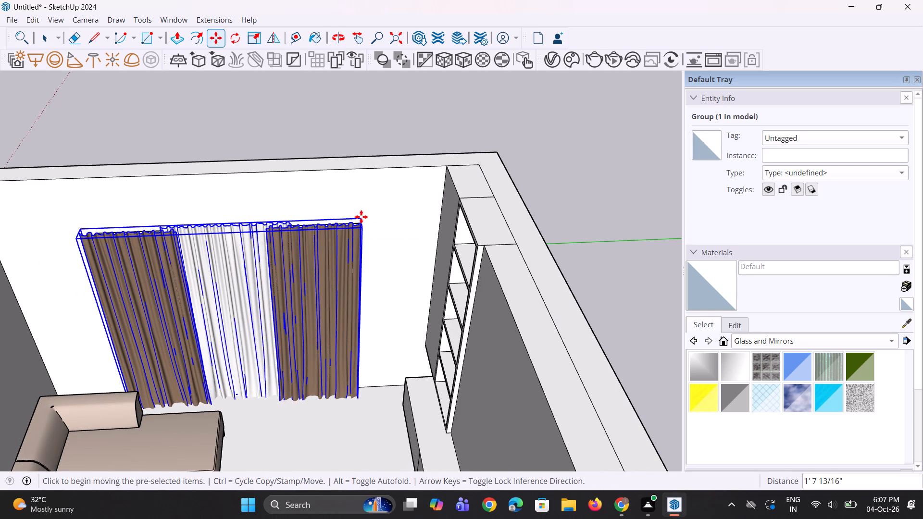
Scale the curtain group's width by about 1.28 towards the TV wall, keeping its height.
{"action": "key", "text": "s"}
{"action": "scroll", "coordinate": [364, 225], "scroll_direction": "up", "scroll_amount": 1}
{"action": "left_click", "coordinate": [365, 221]}
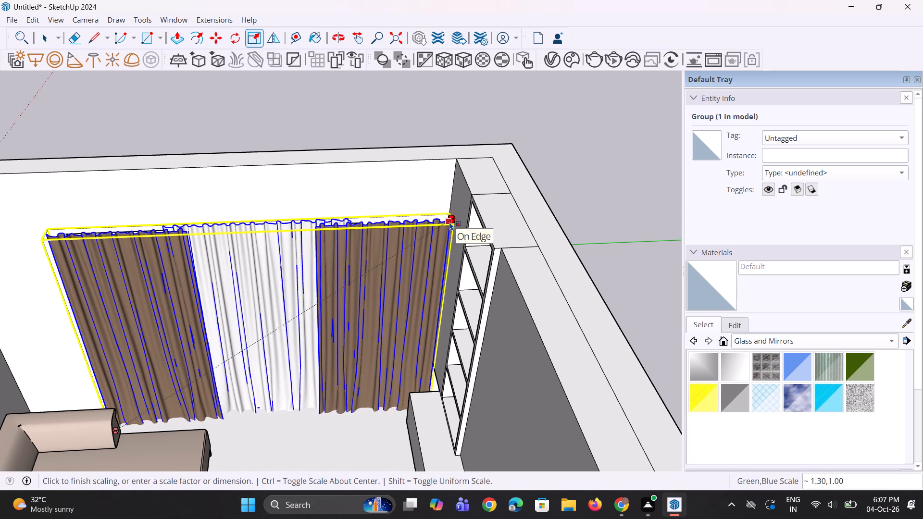
{"action": "left_click", "coordinate": [447, 222]}
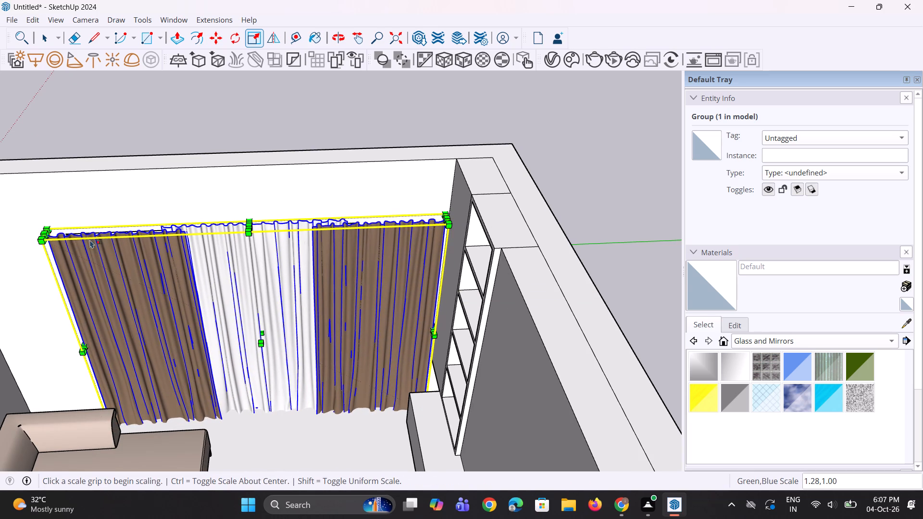
Scale the curtain group's width towards the wall behind the sofa until it spans the window wall, keeping its height.
{"action": "scroll", "coordinate": [127, 235], "scroll_direction": "down", "scroll_amount": 7}
{"action": "scroll", "coordinate": [10, 250], "scroll_direction": "up", "scroll_amount": 6}
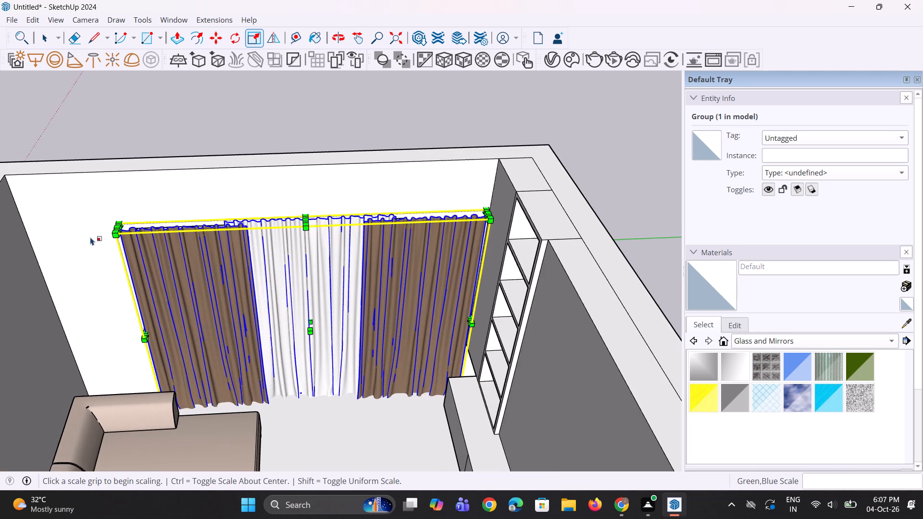
{"action": "left_click", "coordinate": [115, 228]}
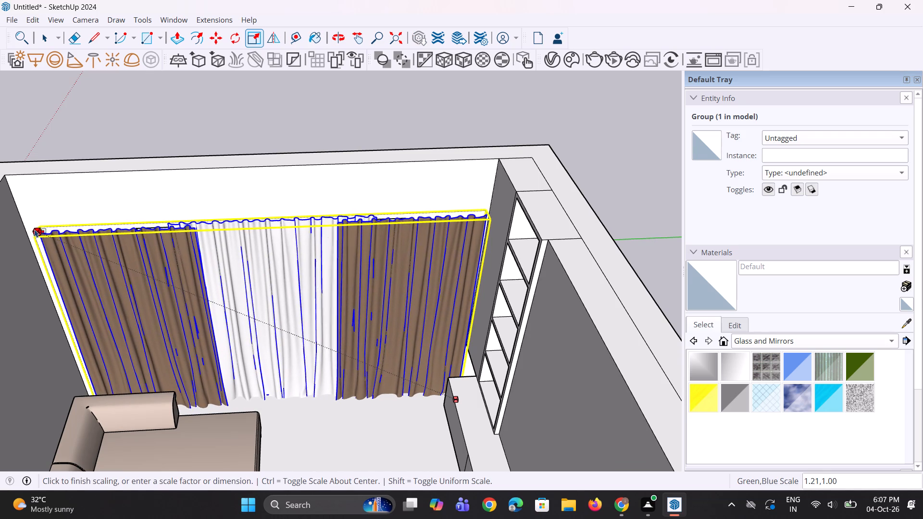
{"action": "left_click", "coordinate": [29, 229]}
{"action": "scroll", "coordinate": [170, 243], "scroll_direction": "down", "scroll_amount": 3}
{"action": "middle_click_drag", "start_coordinate": [222, 268], "coordinate": [233, 196]}
{"action": "scroll", "coordinate": [276, 267], "scroll_direction": "down", "scroll_amount": 3}
{"action": "middle_click_drag", "start_coordinate": [274, 267], "coordinate": [274, 249]}
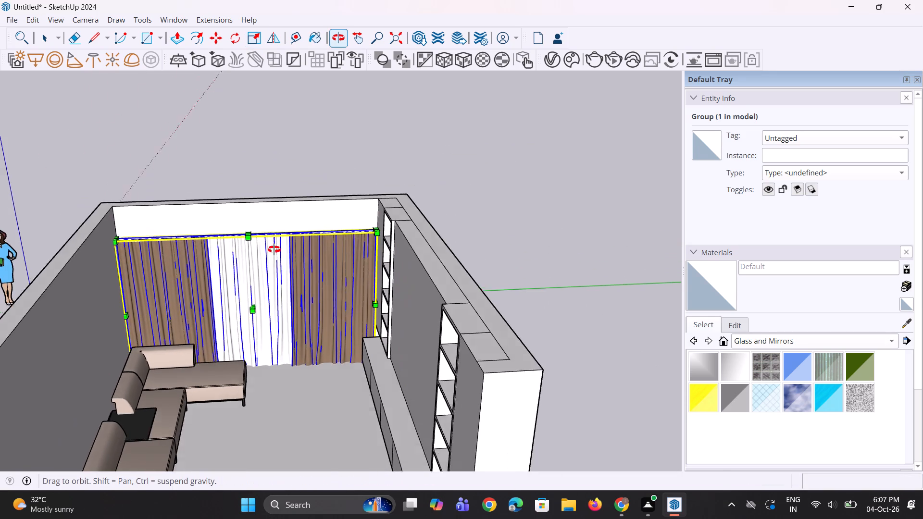
{"action": "middle_click_drag", "start_coordinate": [274, 249], "coordinate": [272, 231]}
{"action": "scroll", "coordinate": [272, 231], "scroll_direction": "up", "scroll_amount": 1}
{"action": "key", "text": "space"}
{"action": "key", "text": "space"}
{"action": "left_click", "coordinate": [353, 160]}
Scale the curtain group's height upward from its top edge by about 1.06.
{"action": "middle_click_drag", "start_coordinate": [301, 296], "coordinate": [301, 315]}
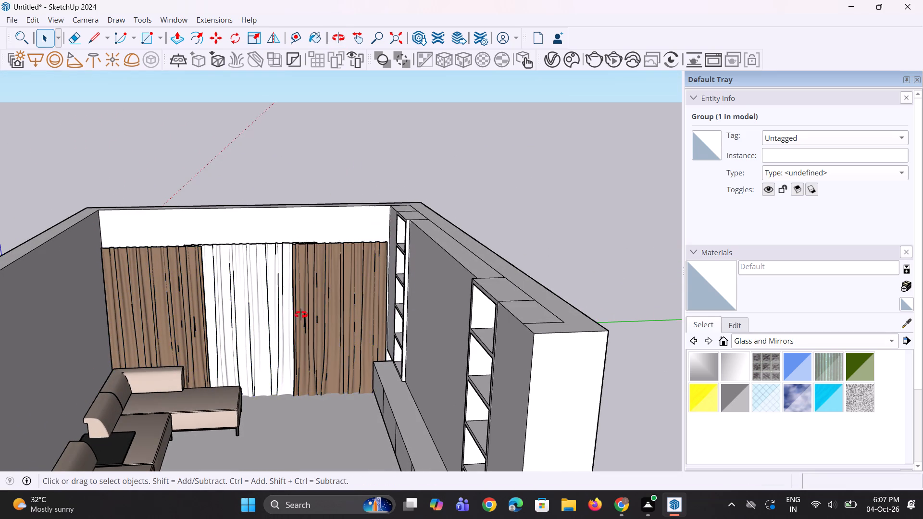
{"action": "middle_click_drag", "start_coordinate": [301, 315], "coordinate": [287, 291]}
{"action": "scroll", "coordinate": [287, 280], "scroll_direction": "down", "scroll_amount": 3}
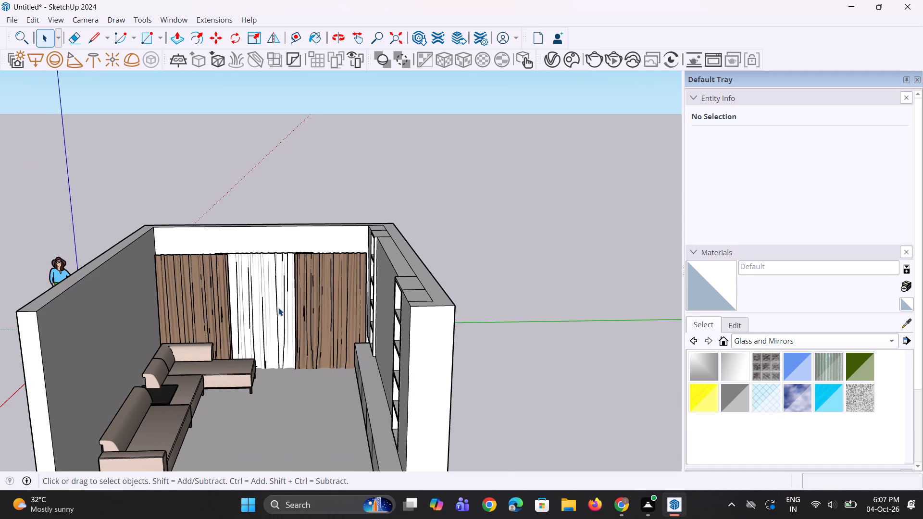
{"action": "left_click", "coordinate": [278, 308]}
{"action": "scroll", "coordinate": [203, 239], "scroll_direction": "up", "scroll_amount": 2}
{"action": "key", "text": "s"}
{"action": "middle_click_drag", "start_coordinate": [236, 263], "coordinate": [235, 312]}
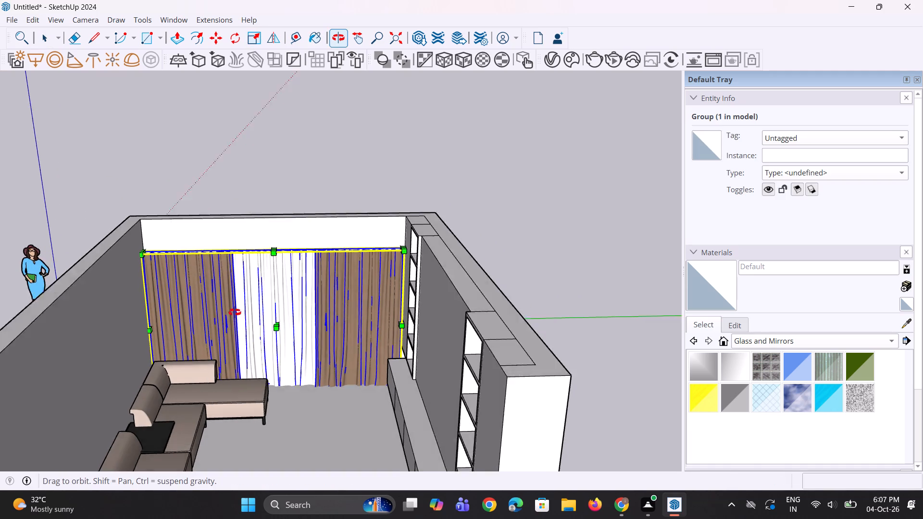
{"action": "middle_click_drag", "start_coordinate": [235, 312], "coordinate": [234, 320]}
{"action": "scroll", "coordinate": [274, 248], "scroll_direction": "up", "scroll_amount": 5}
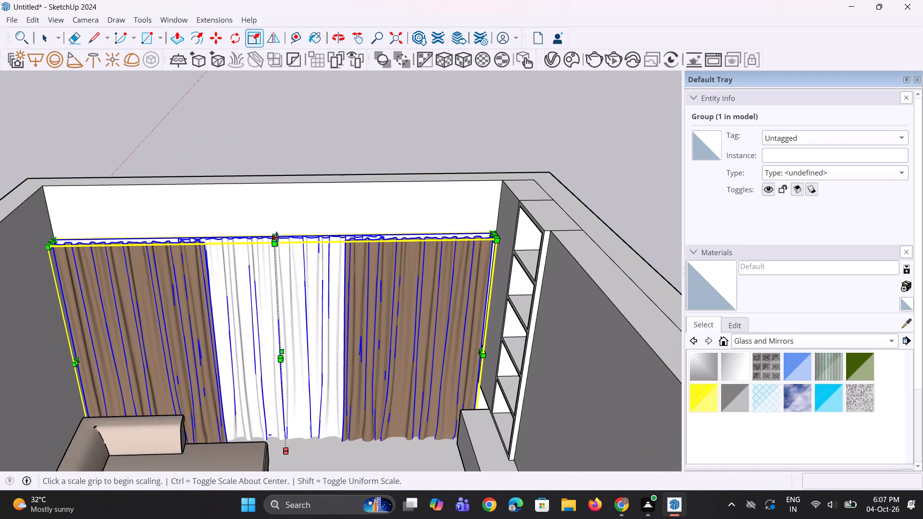
{"action": "left_click", "coordinate": [275, 237]}
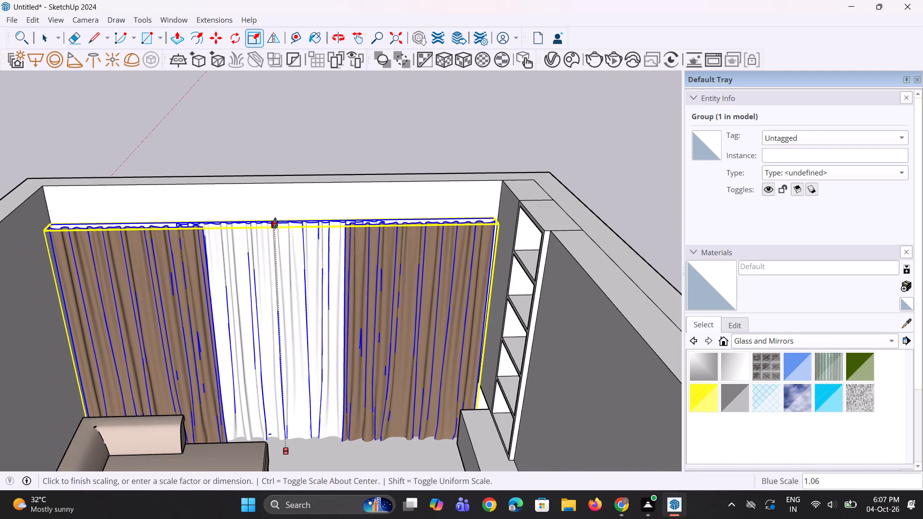
{"action": "left_click", "coordinate": [275, 223]}
{"action": "key", "text": "space"}
{"action": "key", "text": "space"}
{"action": "left_click", "coordinate": [361, 157]}
Examine the fitted curtains from inside the room and through the window from outside.
{"action": "scroll", "coordinate": [350, 273], "scroll_direction": "down", "scroll_amount": 3}
{"action": "middle_click_drag", "start_coordinate": [350, 273], "coordinate": [353, 249]}
{"action": "scroll", "coordinate": [357, 284], "scroll_direction": "down", "scroll_amount": 3}
{"action": "middle_click_drag", "start_coordinate": [371, 261], "coordinate": [386, 212]}
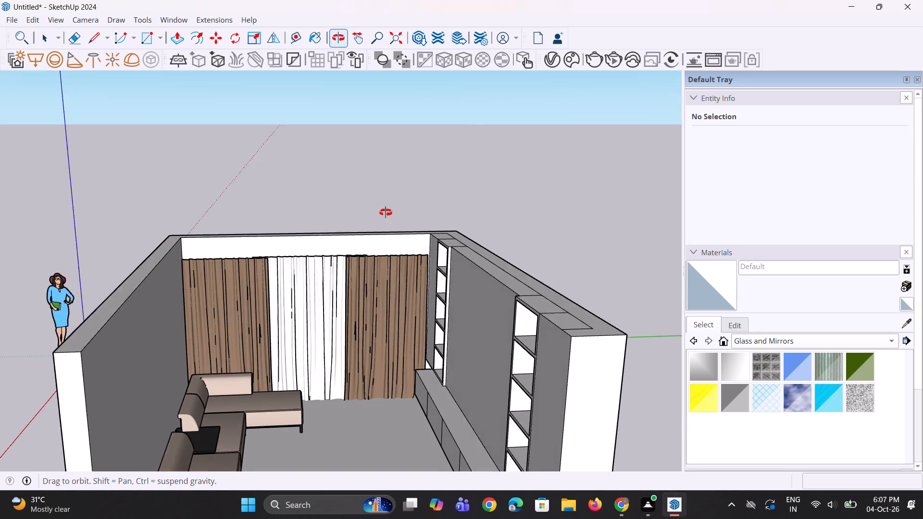
{"action": "middle_click_drag", "start_coordinate": [386, 212], "coordinate": [386, 212]}
{"action": "scroll", "coordinate": [353, 334], "scroll_direction": "down", "scroll_amount": 3}
{"action": "middle_click_drag", "start_coordinate": [352, 356], "coordinate": [413, 346]}
{"action": "scroll", "coordinate": [418, 336], "scroll_direction": "up", "scroll_amount": 2}
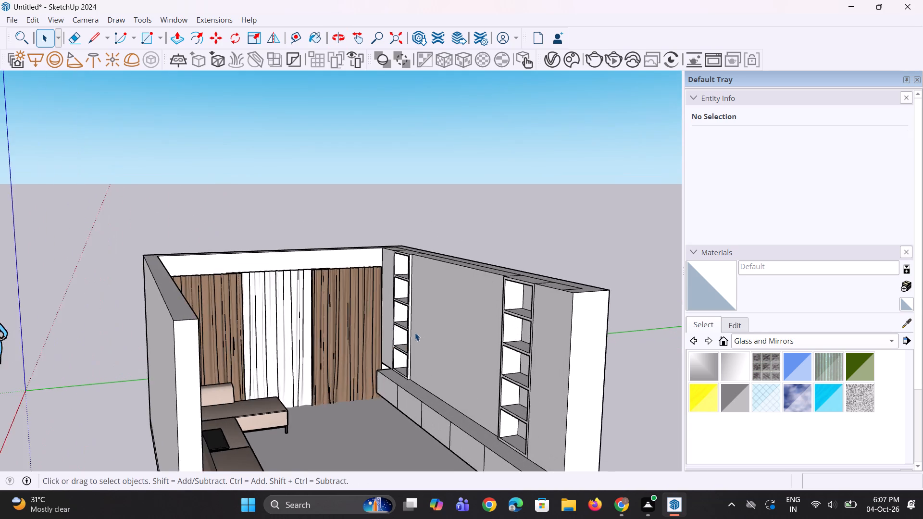
{"action": "scroll", "coordinate": [415, 333], "scroll_direction": "up", "scroll_amount": 1}
{"action": "scroll", "coordinate": [410, 323], "scroll_direction": "down", "scroll_amount": 2}
{"action": "middle_click_drag", "start_coordinate": [378, 353], "coordinate": [324, 426]}
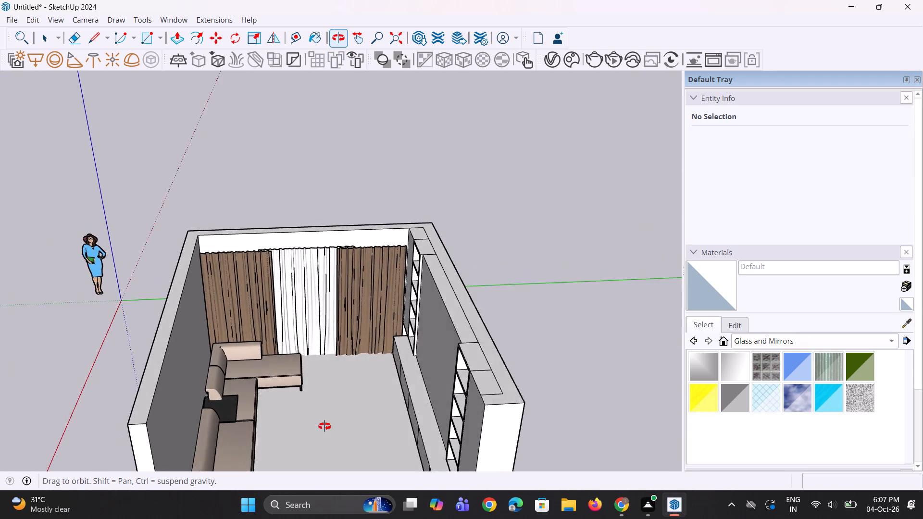
{"action": "middle_click_drag", "start_coordinate": [324, 426], "coordinate": [327, 424]}
{"action": "scroll", "coordinate": [271, 395], "scroll_direction": "down", "scroll_amount": 4}
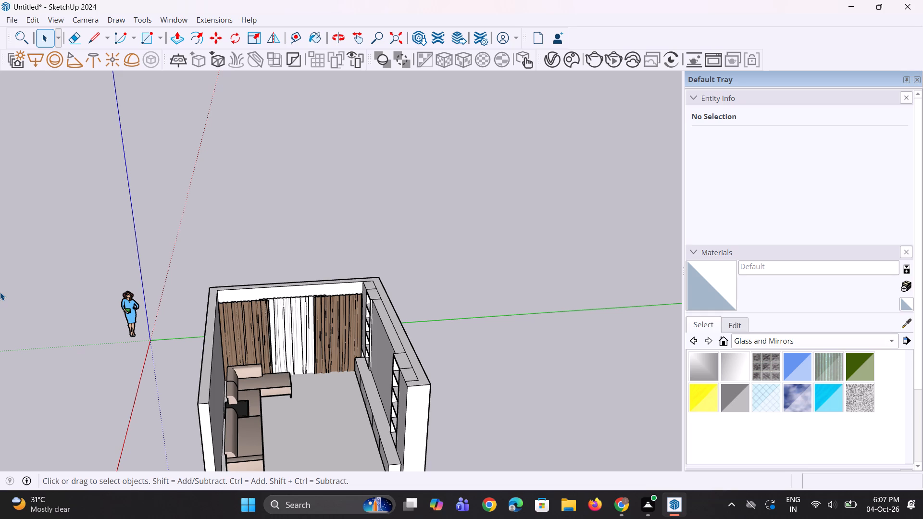
{"action": "scroll", "coordinate": [294, 299], "scroll_direction": "down", "scroll_amount": 4}
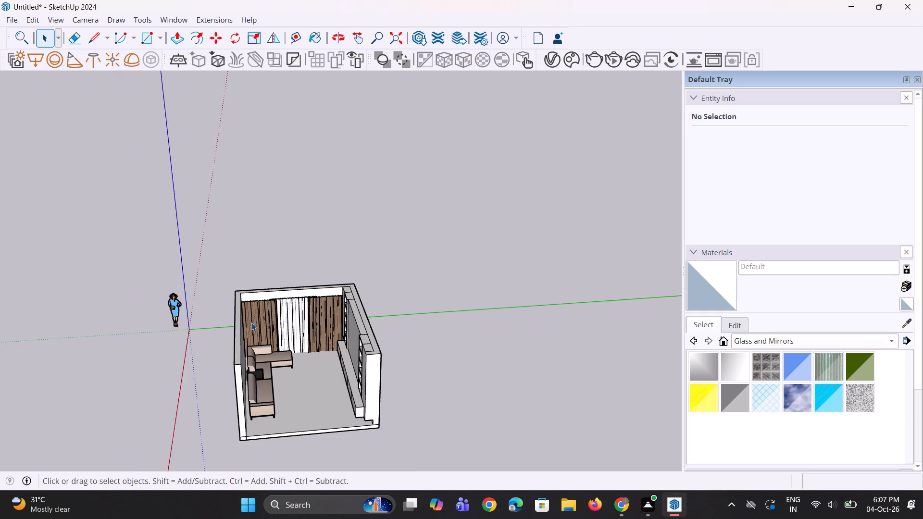
{"action": "middle_click_drag", "start_coordinate": [255, 330], "coordinate": [646, 285]}
{"action": "middle_click_drag", "start_coordinate": [274, 394], "coordinate": [602, 400]}
{"action": "scroll", "coordinate": [412, 372], "scroll_direction": "up", "scroll_amount": 2}
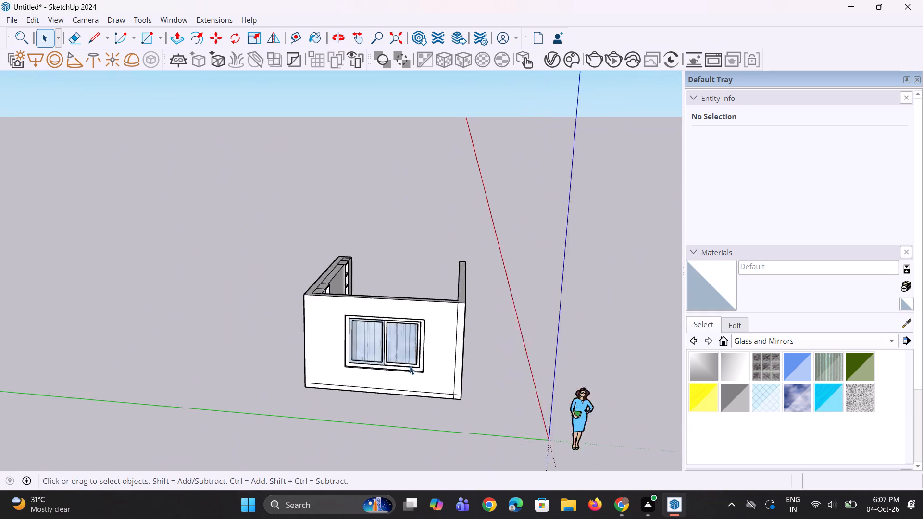
{"action": "scroll", "coordinate": [410, 366], "scroll_direction": "up", "scroll_amount": 8}
{"action": "scroll", "coordinate": [397, 348], "scroll_direction": "down", "scroll_amount": 10}
{"action": "middle_click_drag", "start_coordinate": [449, 370], "coordinate": [368, 387]}
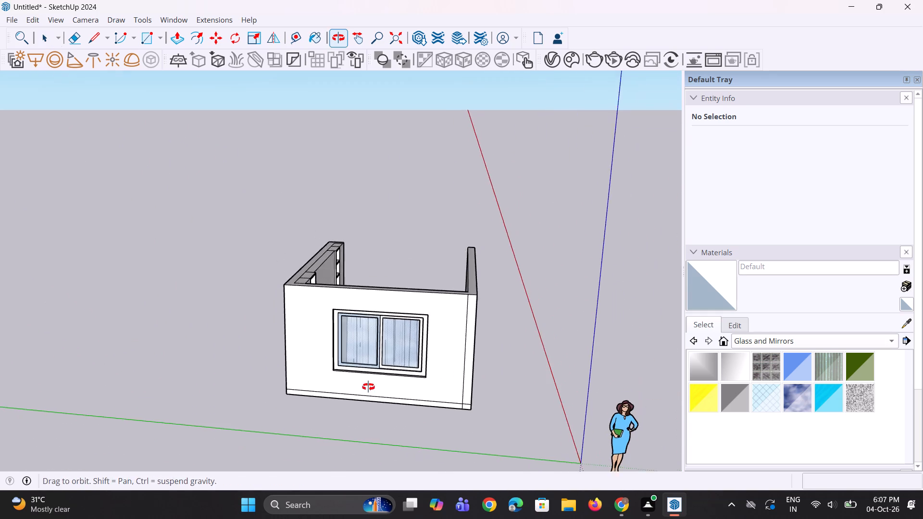
{"action": "middle_click_drag", "start_coordinate": [368, 387], "coordinate": [62, 412]}
{"action": "middle_click_drag", "start_coordinate": [344, 357], "coordinate": [0, 408]}
{"action": "middle_click_drag", "start_coordinate": [262, 337], "coordinate": [311, 257]}
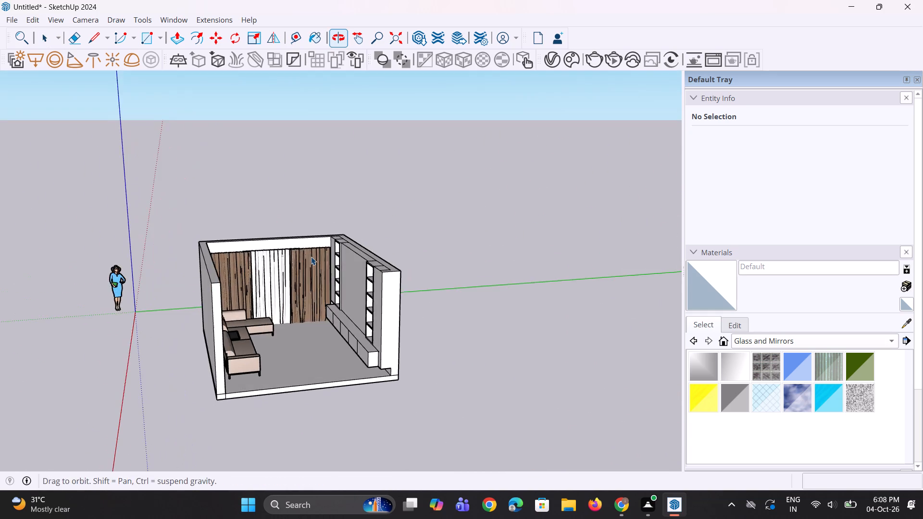
{"action": "scroll", "coordinate": [306, 254], "scroll_direction": "up", "scroll_amount": 4}
{"action": "middle_click_drag", "start_coordinate": [302, 338], "coordinate": [284, 327]}
Move the L-shaped sofa about 10" away from the wall behind it, towards the TV wall.
{"action": "left_click", "coordinate": [182, 406]}
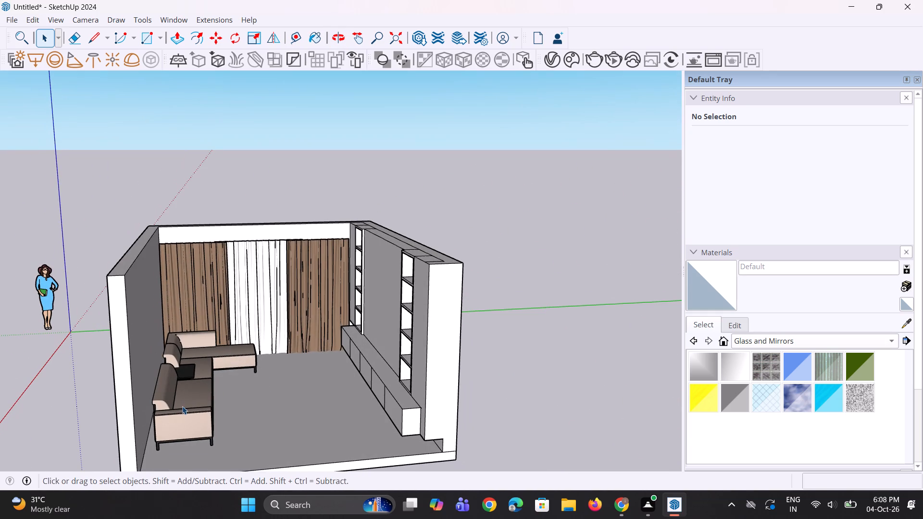
{"action": "scroll", "coordinate": [289, 396], "scroll_direction": "down", "scroll_amount": 4}
{"action": "middle_click_drag", "start_coordinate": [289, 408], "coordinate": [244, 439]}
{"action": "scroll", "coordinate": [228, 437], "scroll_direction": "up", "scroll_amount": 2}
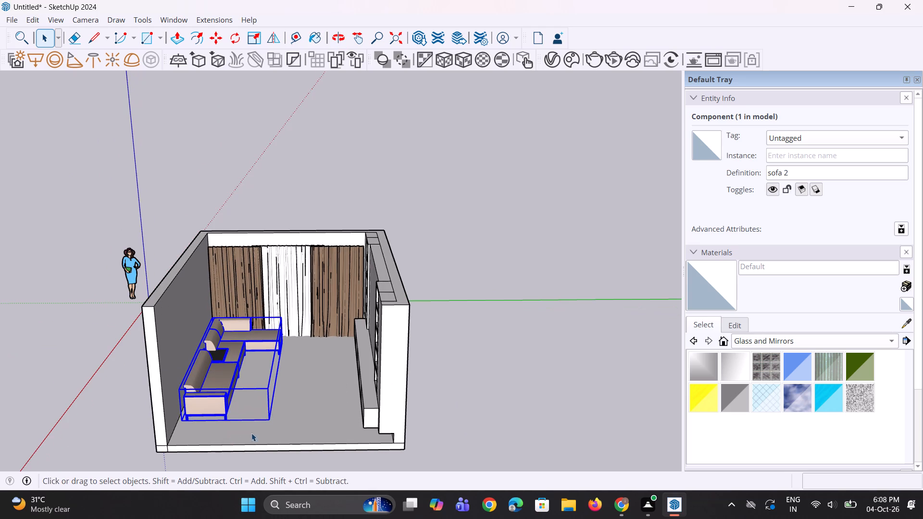
{"action": "key", "text": "m"}
{"action": "left_click", "coordinate": [226, 423]}
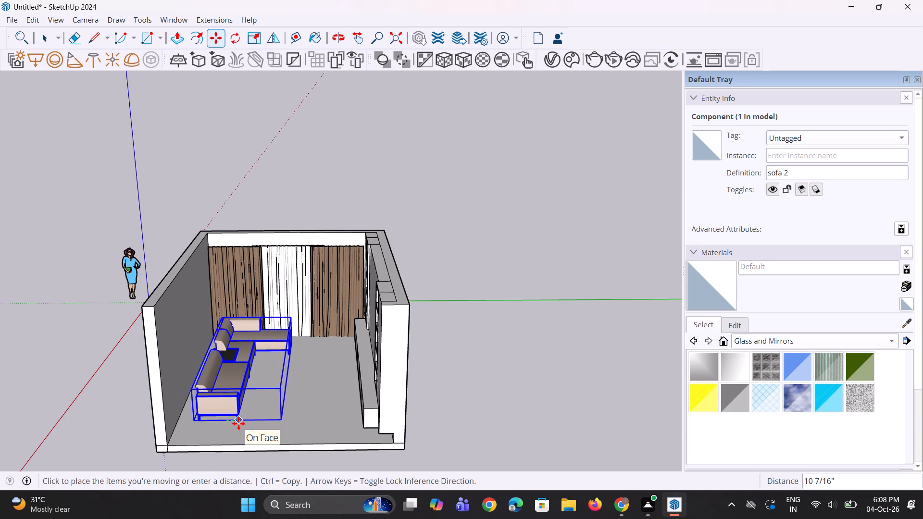
{"action": "left_click", "coordinate": [236, 422]}
{"action": "middle_click_drag", "start_coordinate": [272, 423], "coordinate": [356, 418]}
{"action": "key", "text": "space"}
Push/Pull the floor slab's open front edge and the TV wall's end face outward by about 3' 5".
{"action": "key", "text": "p"}
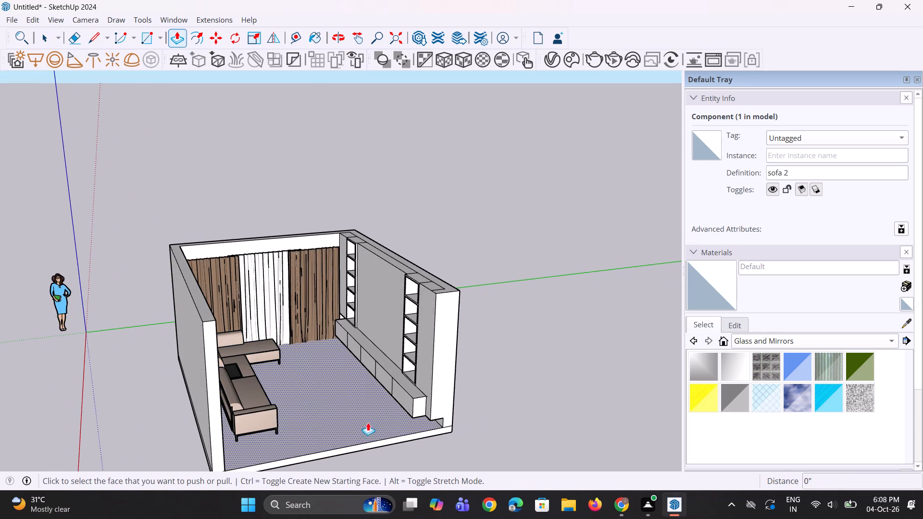
{"action": "left_click", "coordinate": [379, 443]}
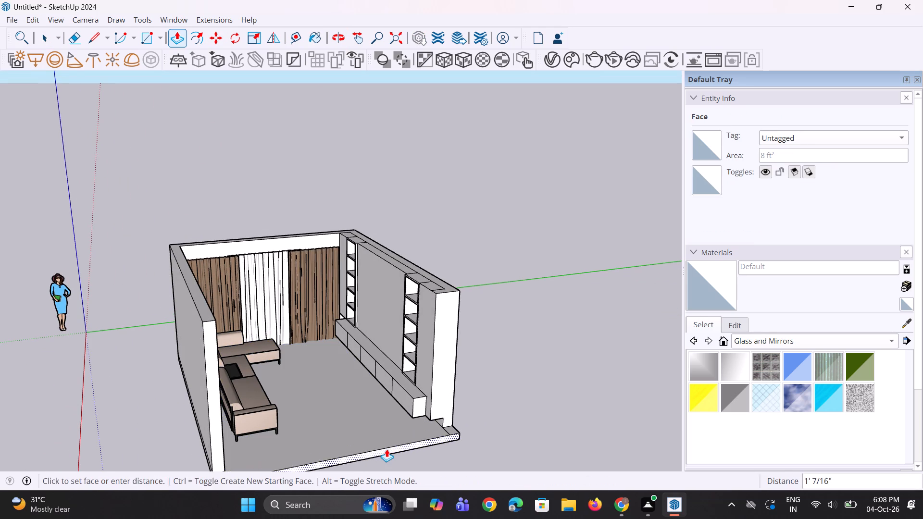
{"action": "scroll", "coordinate": [381, 438], "scroll_direction": "down", "scroll_amount": 5}
{"action": "left_click", "coordinate": [386, 461]}
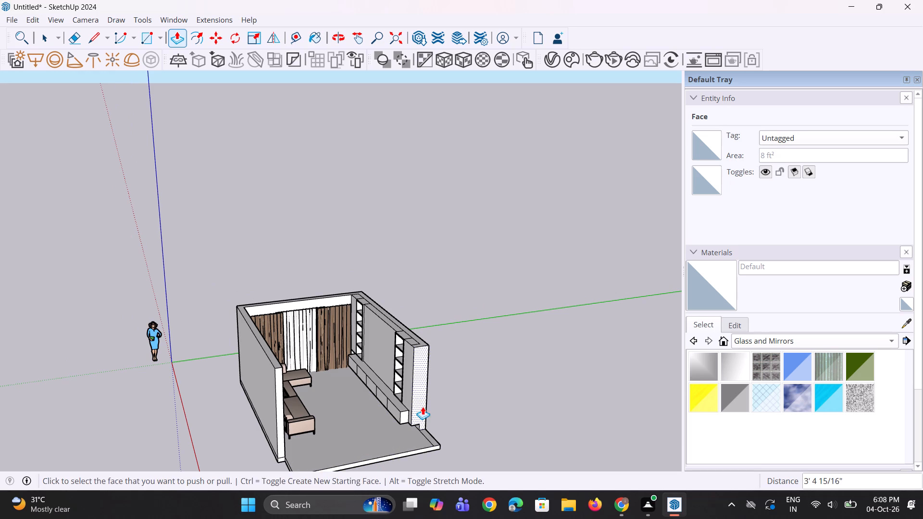
{"action": "left_click", "coordinate": [423, 400]}
{"action": "left_click", "coordinate": [420, 451]}
Push/Pull both side faces of the floor slab outward past the wall behind the sofa by about 5' 10".
{"action": "middle_click_drag", "start_coordinate": [340, 442], "coordinate": [261, 445]}
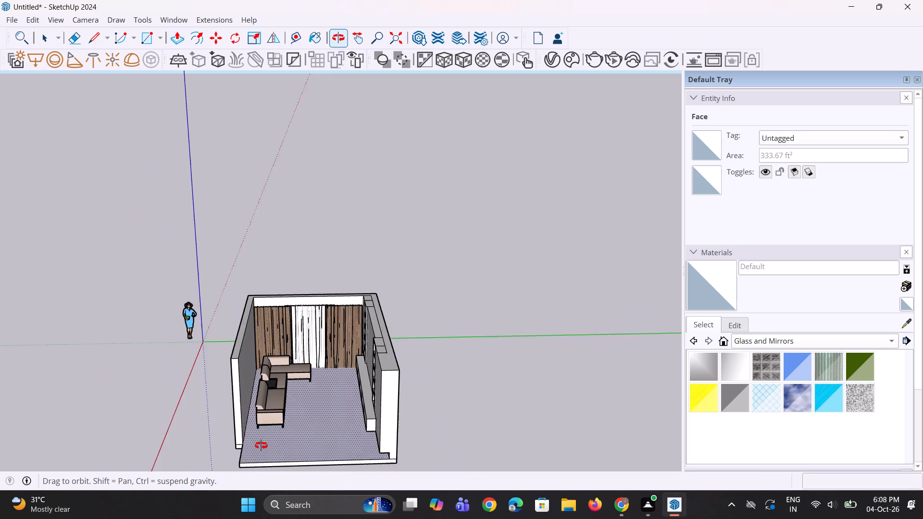
{"action": "middle_click_drag", "start_coordinate": [261, 445], "coordinate": [258, 445]}
{"action": "middle_click_drag", "start_coordinate": [213, 427], "coordinate": [348, 374]}
{"action": "scroll", "coordinate": [346, 371], "scroll_direction": "down", "scroll_amount": 4}
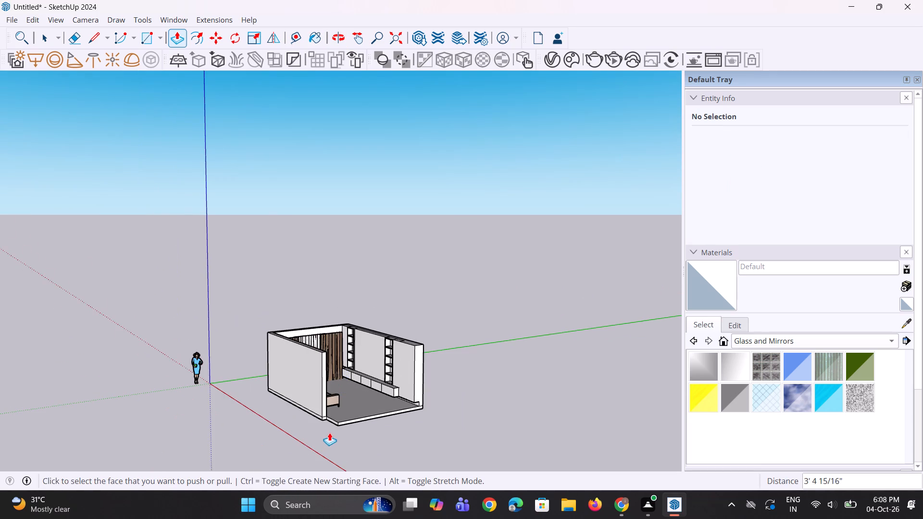
{"action": "scroll", "coordinate": [329, 431], "scroll_direction": "up", "scroll_amount": 6}
{"action": "left_click", "coordinate": [330, 416]}
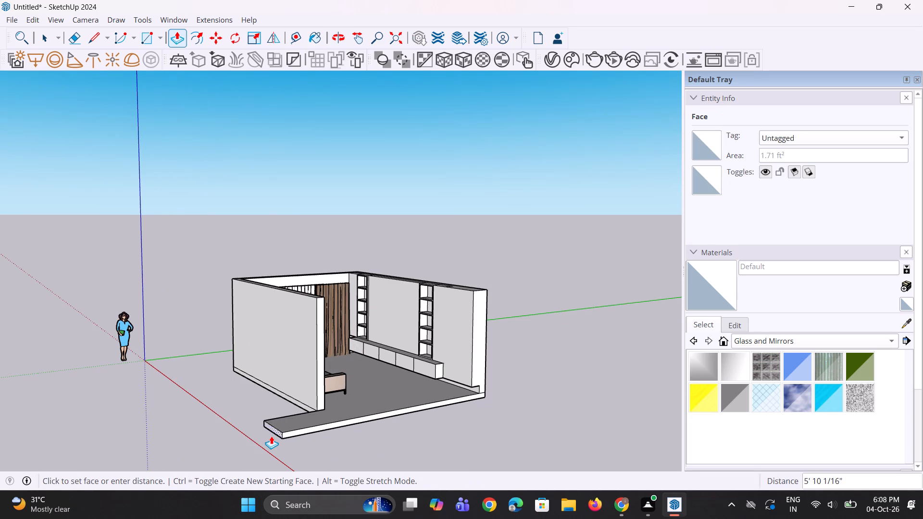
{"action": "left_click", "coordinate": [271, 436]}
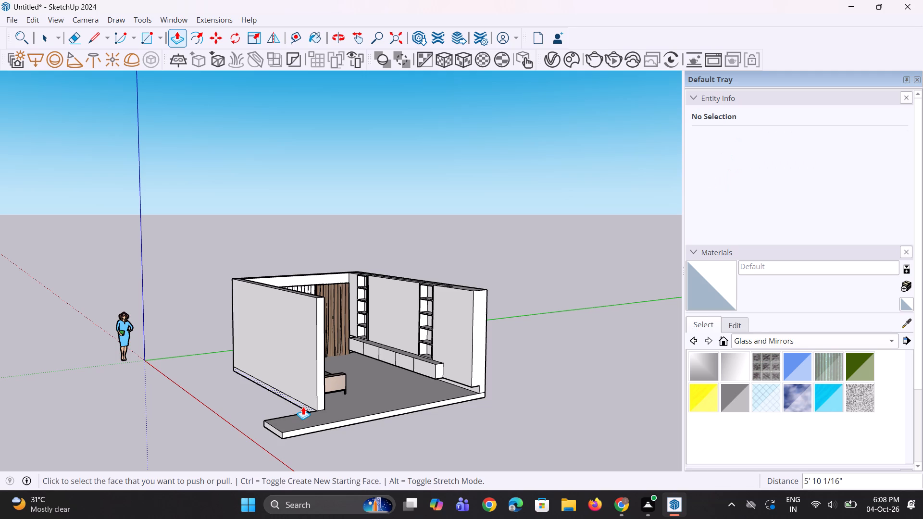
{"action": "left_click", "coordinate": [303, 407]}
{"action": "left_click", "coordinate": [286, 430]}
Push/Pull the outer face of the wall behind the sofa outward to the widened floor by about 5' 1".
{"action": "left_click", "coordinate": [302, 383]}
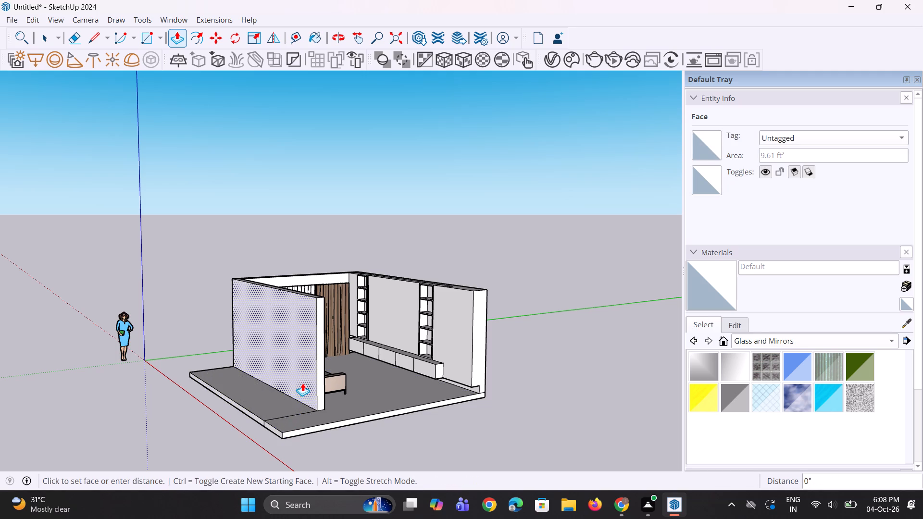
{"action": "left_click", "coordinate": [286, 433]}
Erase the seam line on the side face of the widened floor slab near the wall's front corner.
{"action": "scroll", "coordinate": [253, 423], "scroll_direction": "up", "scroll_amount": 4}
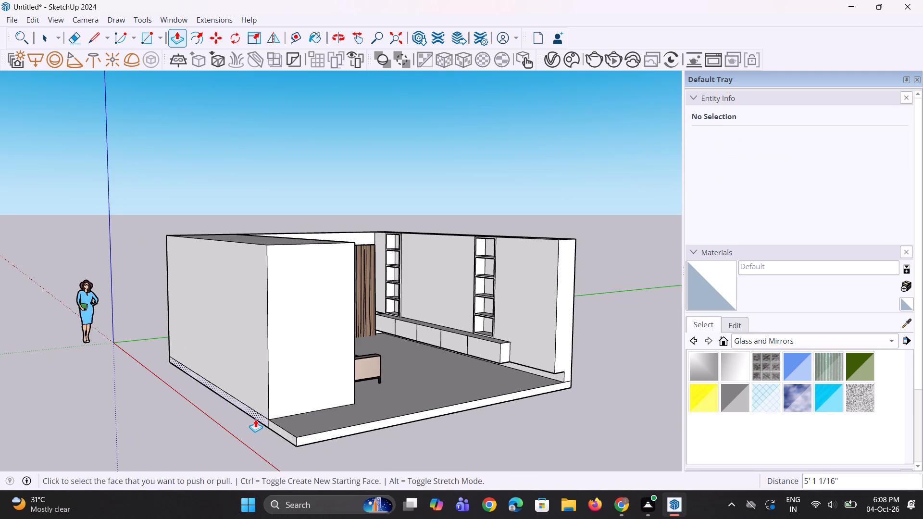
{"action": "key", "text": "e"}
{"action": "scroll", "coordinate": [258, 420], "scroll_direction": "up", "scroll_amount": 5}
{"action": "left_click", "coordinate": [274, 428]}
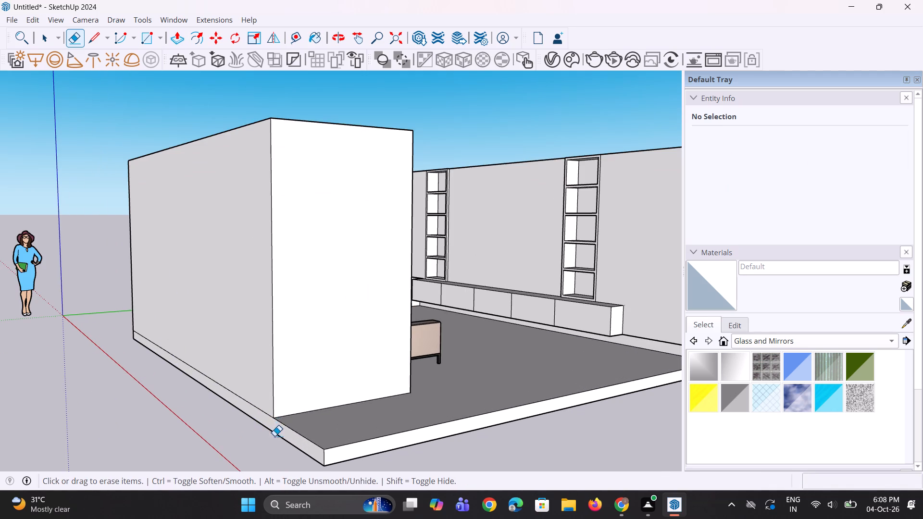
Push/Pull the inner face of the thickened wall behind the sofa back outward by about 5' 3".
{"action": "scroll", "coordinate": [258, 441], "scroll_direction": "down", "scroll_amount": 4}
{"action": "middle_click_drag", "start_coordinate": [378, 393], "coordinate": [192, 434]}
{"action": "scroll", "coordinate": [190, 415], "scroll_direction": "down", "scroll_amount": 2}
{"action": "key", "text": "p"}
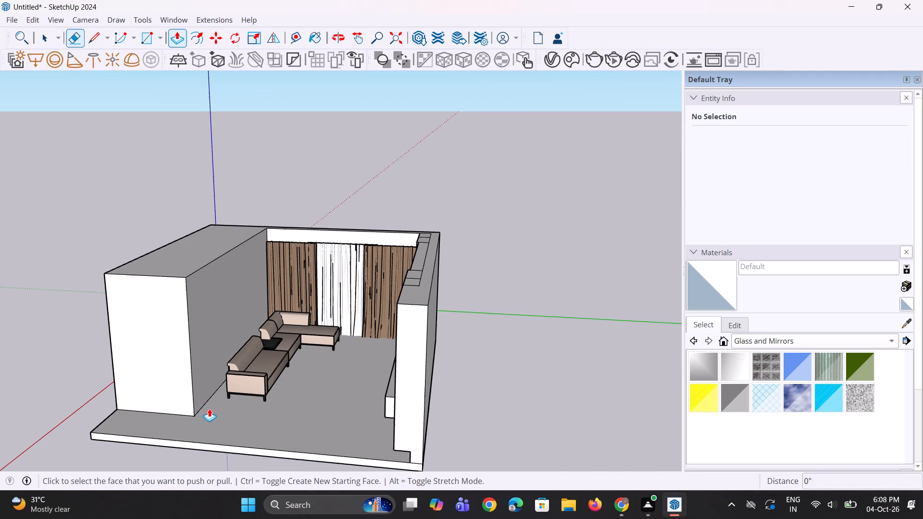
{"action": "left_click", "coordinate": [213, 382]}
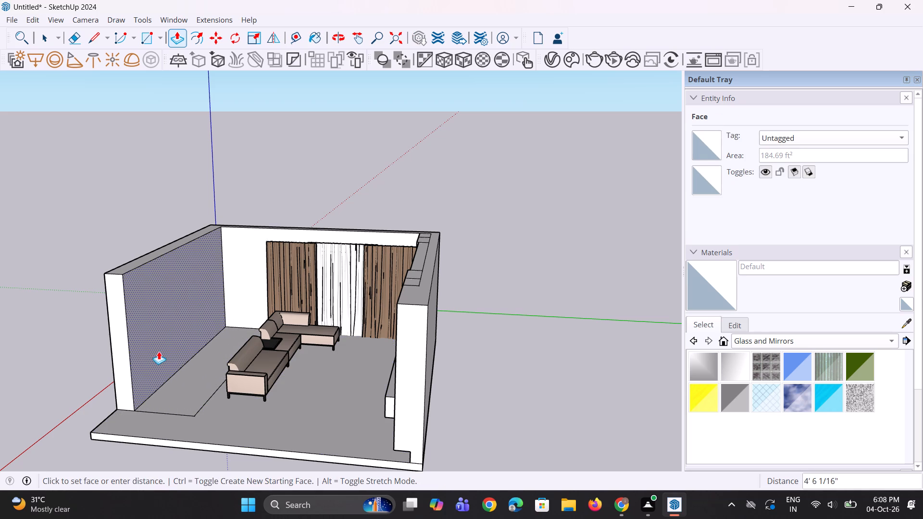
{"action": "left_click", "coordinate": [151, 350]}
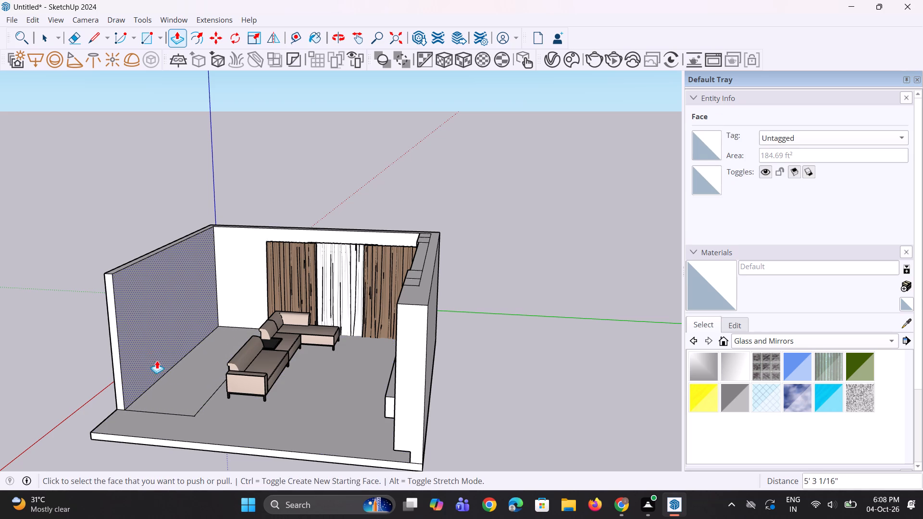
Erase the two leftover lines on the floor that trace the former footprint of the wall behind the sofa.
{"action": "middle_click_drag", "start_coordinate": [177, 372], "coordinate": [252, 408]}
{"action": "scroll", "coordinate": [253, 410], "scroll_direction": "up", "scroll_amount": 3}
{"action": "key", "text": "e"}
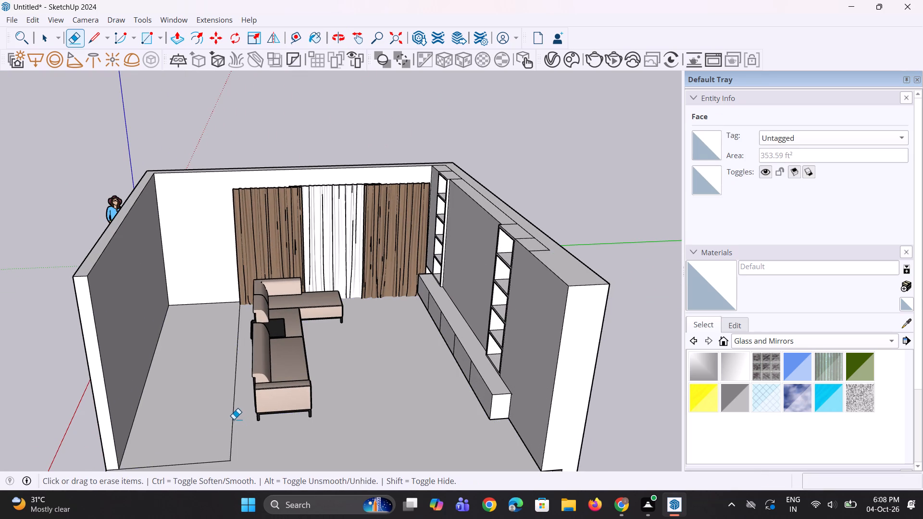
{"action": "left_click", "coordinate": [234, 418]}
{"action": "scroll", "coordinate": [237, 377], "scroll_direction": "down", "scroll_amount": 4}
{"action": "scroll", "coordinate": [223, 442], "scroll_direction": "up", "scroll_amount": 2}
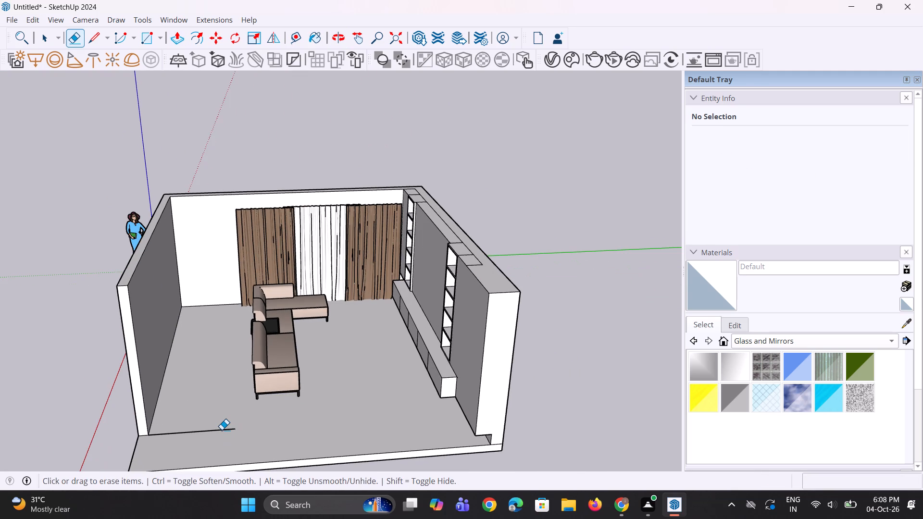
{"action": "left_click", "coordinate": [222, 430]}
Examine the enlarged room from several angles, checking the sofa, curtains and TV wall.
{"action": "scroll", "coordinate": [221, 431], "scroll_direction": "down", "scroll_amount": 4}
{"action": "middle_click_drag", "start_coordinate": [221, 430], "coordinate": [286, 405]}
{"action": "scroll", "coordinate": [286, 405], "scroll_direction": "up", "scroll_amount": 1}
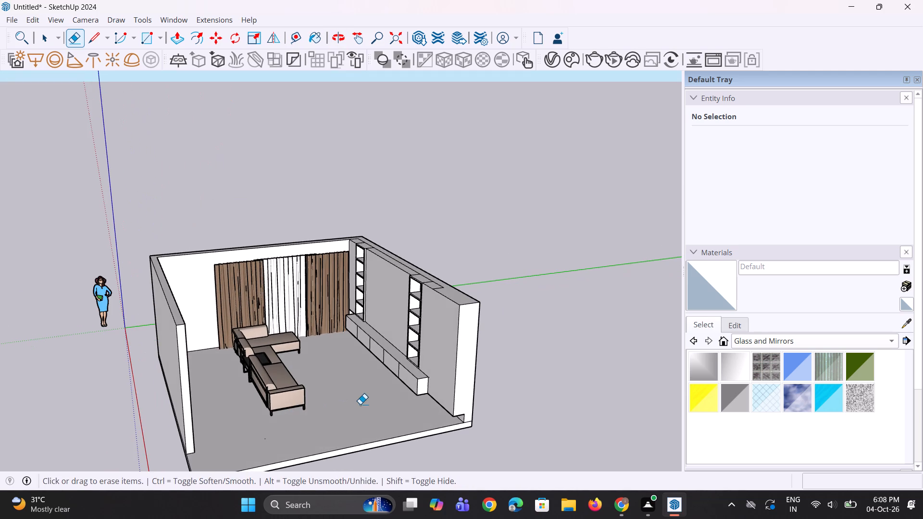
{"action": "key", "text": "space"}
{"action": "left_click", "coordinate": [485, 402]}
{"action": "middle_click_drag", "start_coordinate": [268, 402], "coordinate": [273, 393]}
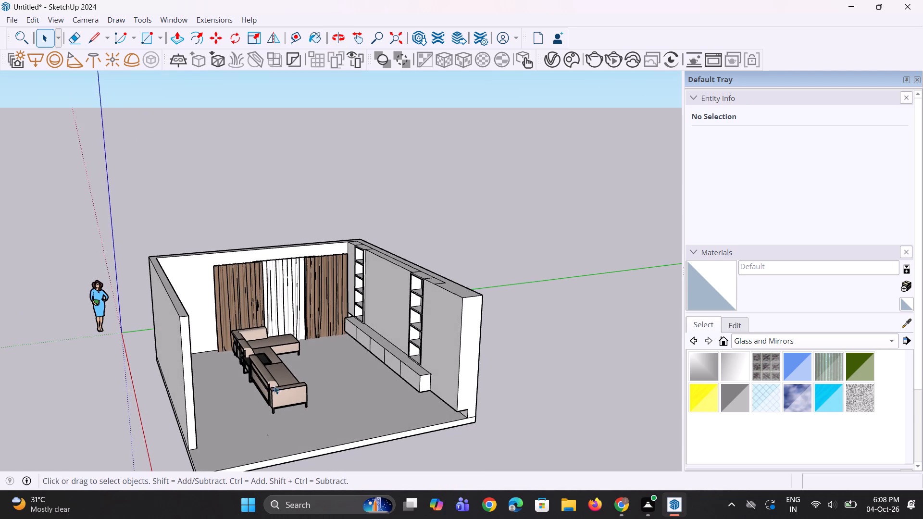
{"action": "scroll", "coordinate": [369, 213], "scroll_direction": "up", "scroll_amount": 6}
{"action": "scroll", "coordinate": [282, 236], "scroll_direction": "down", "scroll_amount": 8}
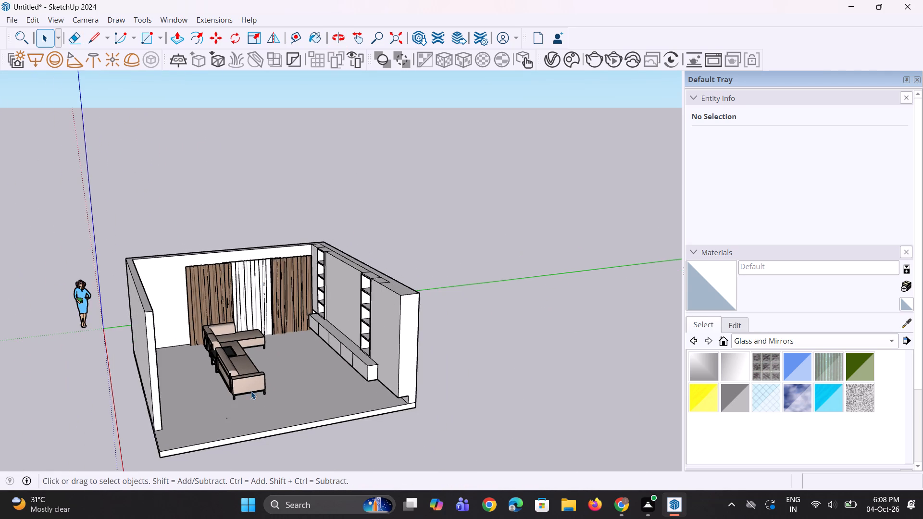
{"action": "scroll", "coordinate": [251, 393], "scroll_direction": "up", "scroll_amount": 5}
{"action": "middle_click_drag", "start_coordinate": [296, 380], "coordinate": [310, 388]}
{"action": "scroll", "coordinate": [307, 387], "scroll_direction": "up", "scroll_amount": 1}
{"action": "scroll", "coordinate": [319, 251], "scroll_direction": "up", "scroll_amount": 2}
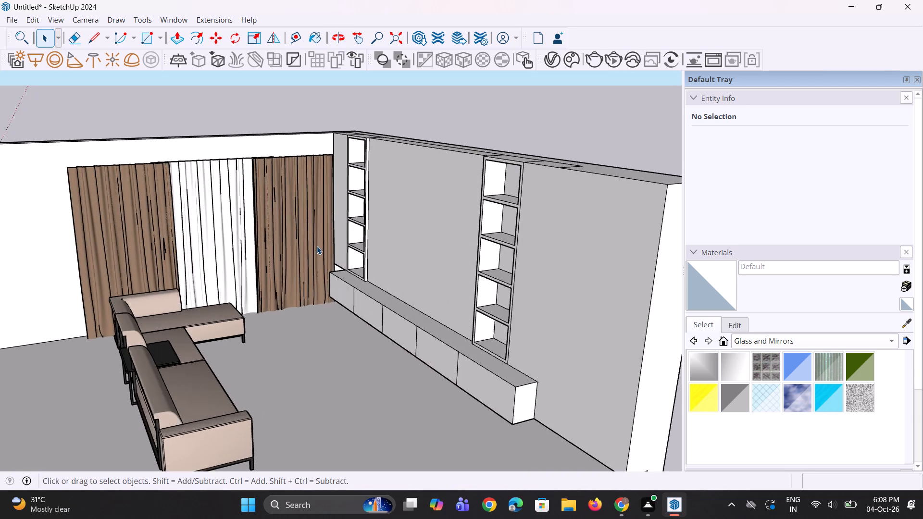
{"action": "scroll", "coordinate": [317, 246], "scroll_direction": "up", "scroll_amount": 1}
{"action": "middle_click_drag", "start_coordinate": [321, 249], "coordinate": [361, 233]}
{"action": "scroll", "coordinate": [354, 248], "scroll_direction": "up", "scroll_amount": 1}
{"action": "scroll", "coordinate": [346, 263], "scroll_direction": "down", "scroll_amount": 1}
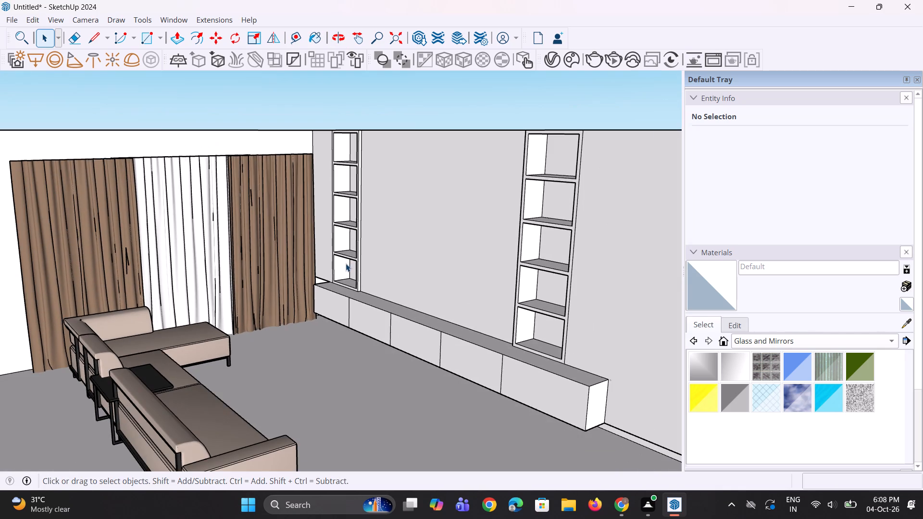
{"action": "middle_click_drag", "start_coordinate": [346, 263], "coordinate": [341, 254]}
{"action": "scroll", "coordinate": [341, 254], "scroll_direction": "down", "scroll_amount": 4}
{"action": "middle_click", "coordinate": [341, 254]}
{"action": "scroll", "coordinate": [341, 254], "scroll_direction": "up", "scroll_amount": 1}
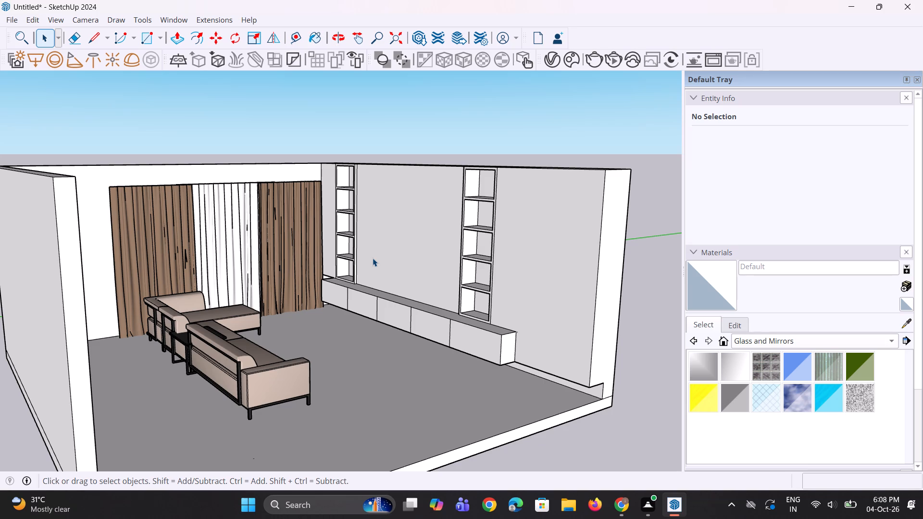
Move the L-shaped sofa about 1' 1" across the floor, away from the curtains.
{"action": "left_click", "coordinate": [299, 389]}
{"action": "key", "text": "m"}
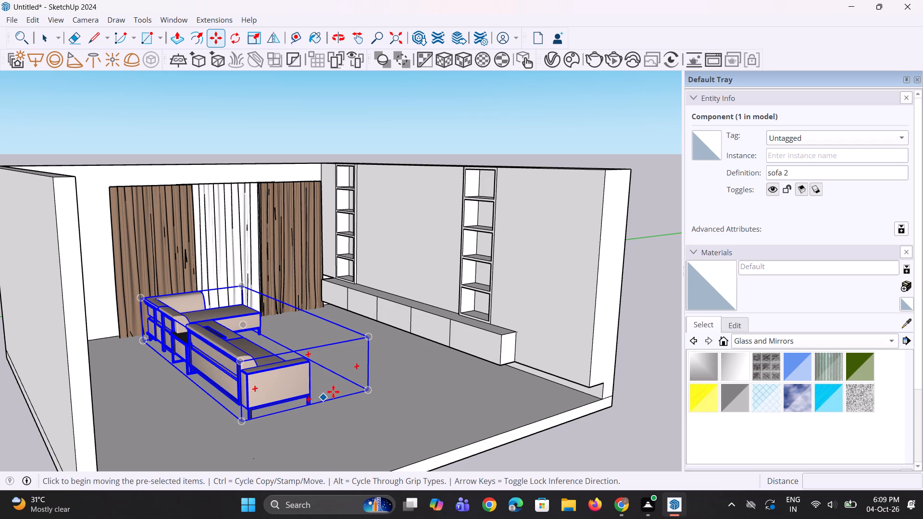
{"action": "left_click", "coordinate": [368, 392]}
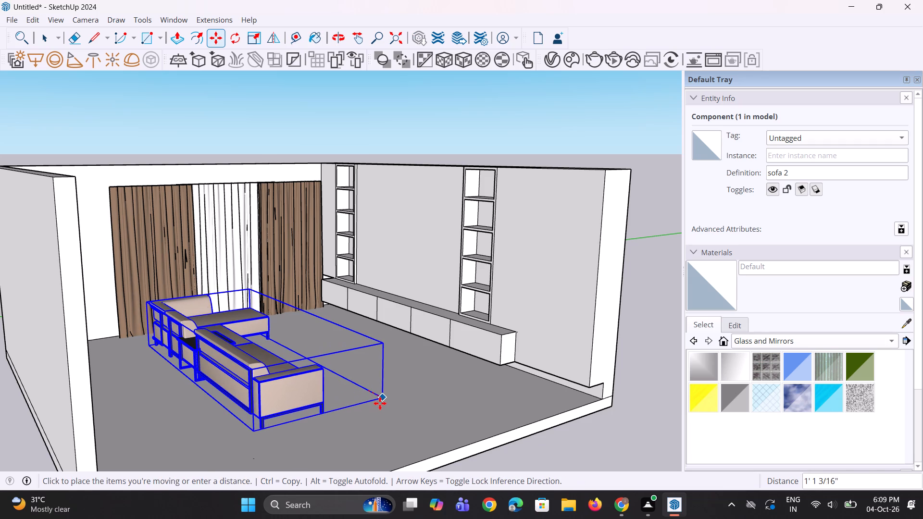
{"action": "left_click", "coordinate": [378, 403]}
{"action": "key", "text": "space"}
{"action": "key", "text": "space"}
{"action": "scroll", "coordinate": [299, 409], "scroll_direction": "down", "scroll_amount": 3}
{"action": "left_click", "coordinate": [598, 327]}
{"action": "middle_click_drag", "start_coordinate": [453, 395], "coordinate": [418, 382]}
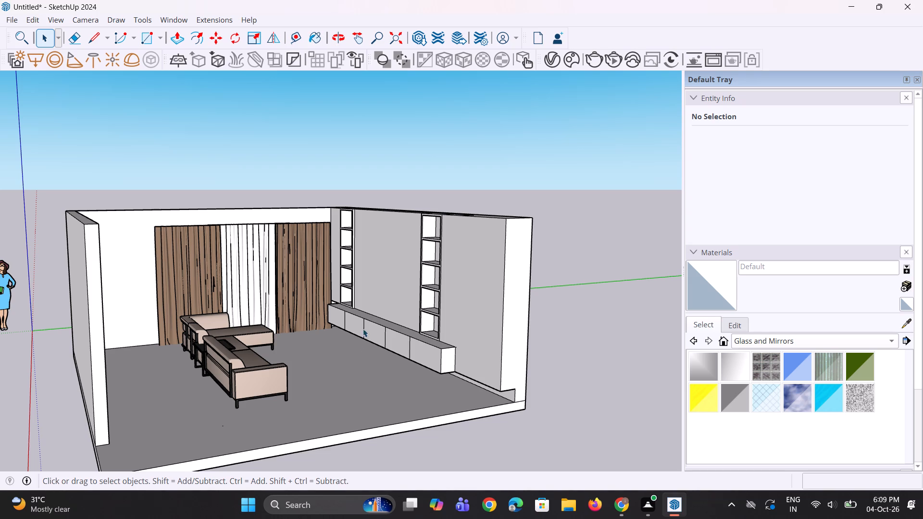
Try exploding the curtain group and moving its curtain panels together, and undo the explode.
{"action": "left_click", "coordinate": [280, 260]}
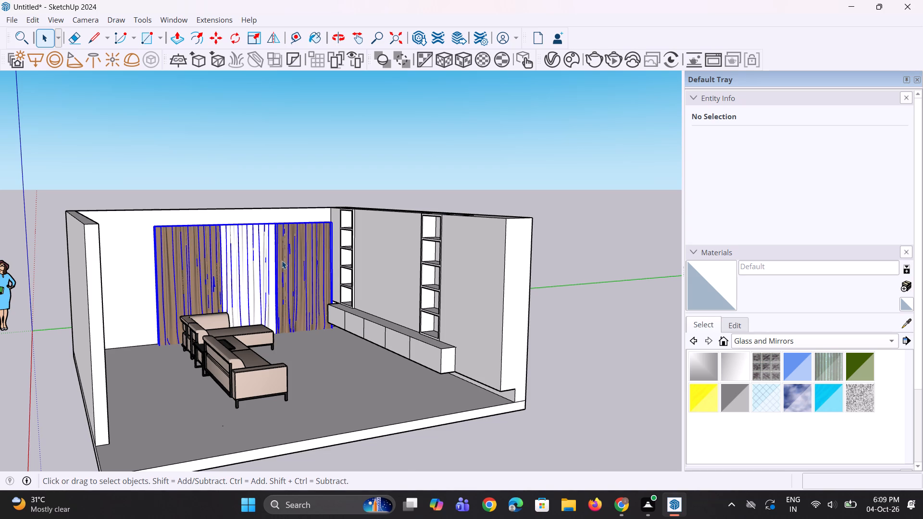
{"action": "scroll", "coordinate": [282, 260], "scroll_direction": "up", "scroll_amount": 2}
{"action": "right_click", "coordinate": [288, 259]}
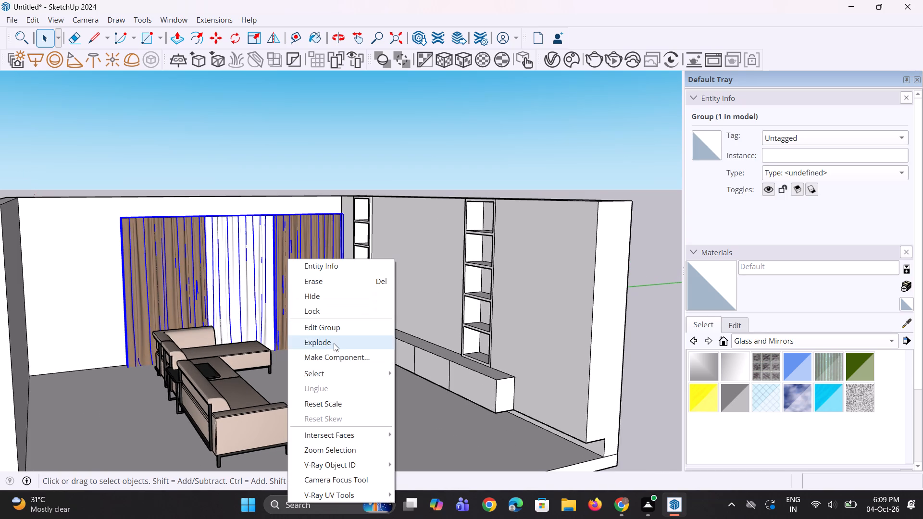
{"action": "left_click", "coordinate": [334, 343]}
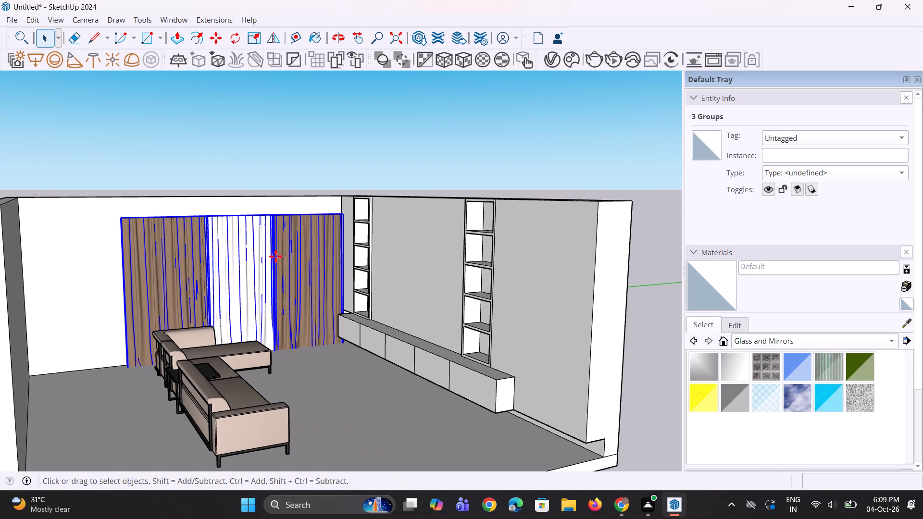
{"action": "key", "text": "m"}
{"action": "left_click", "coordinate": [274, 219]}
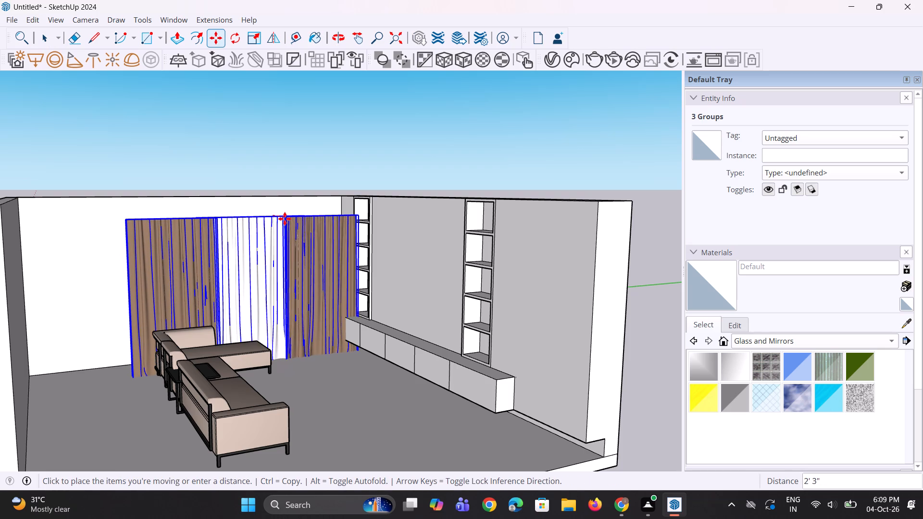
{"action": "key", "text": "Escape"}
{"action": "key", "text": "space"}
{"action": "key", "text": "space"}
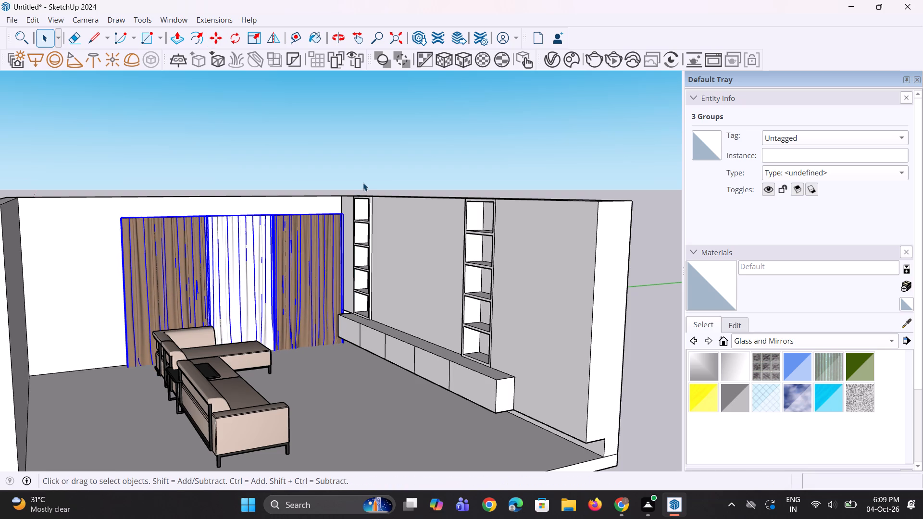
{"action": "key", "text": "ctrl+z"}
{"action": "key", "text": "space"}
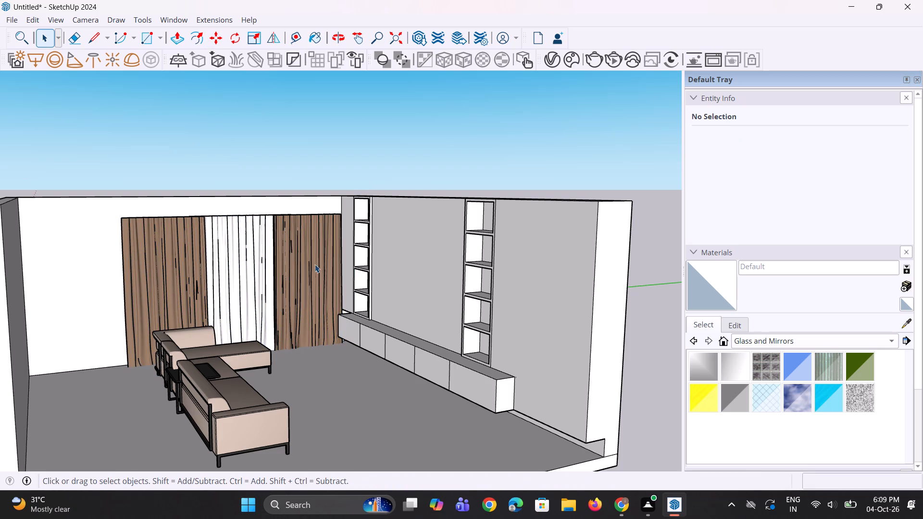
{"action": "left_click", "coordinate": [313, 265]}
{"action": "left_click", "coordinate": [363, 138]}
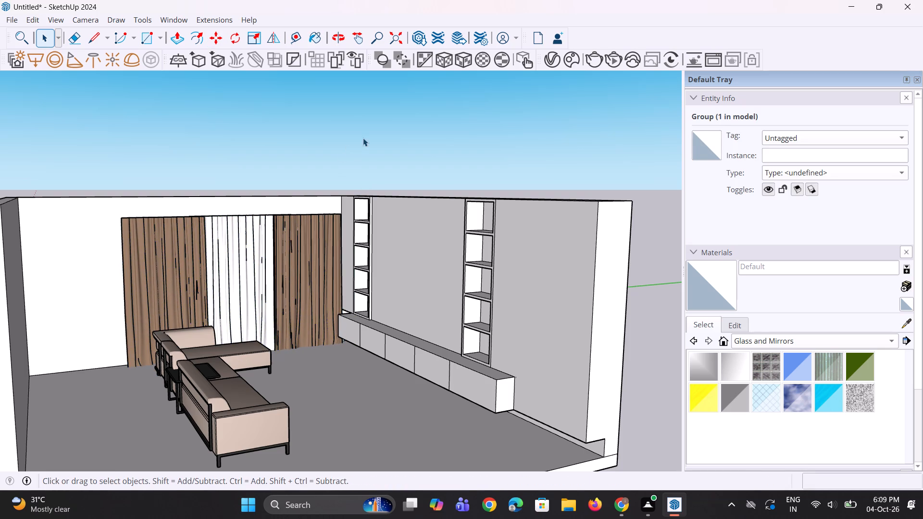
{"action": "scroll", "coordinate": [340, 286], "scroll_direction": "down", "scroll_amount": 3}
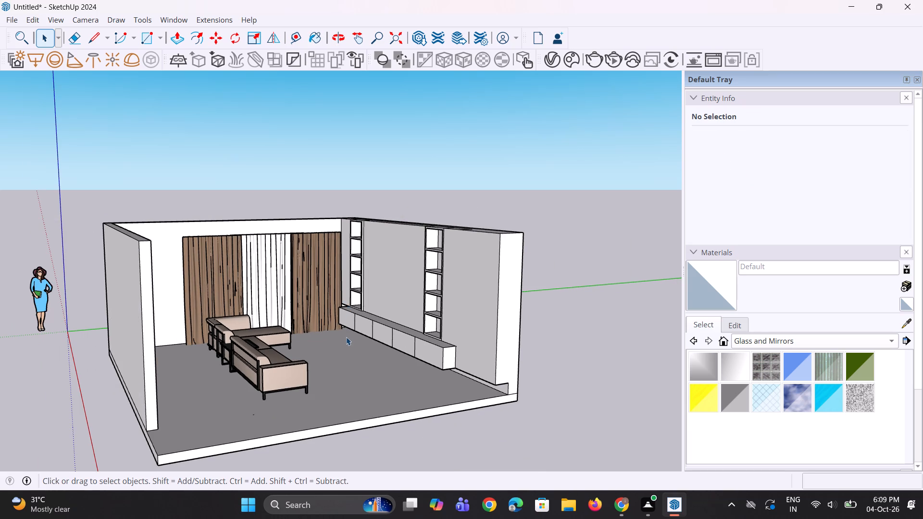
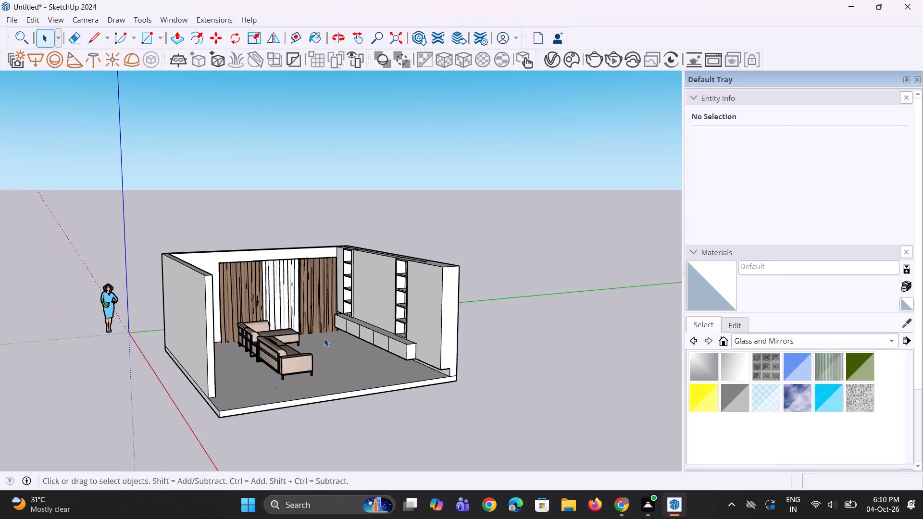
Examine the room model with its sofa, curtains and shelving wall from several angles.
{"action": "middle_click_drag", "start_coordinate": [326, 346], "coordinate": [330, 373]}
{"action": "scroll", "coordinate": [358, 86], "scroll_direction": "up", "scroll_amount": 2}
{"action": "scroll", "coordinate": [371, 198], "scroll_direction": "up", "scroll_amount": 3}
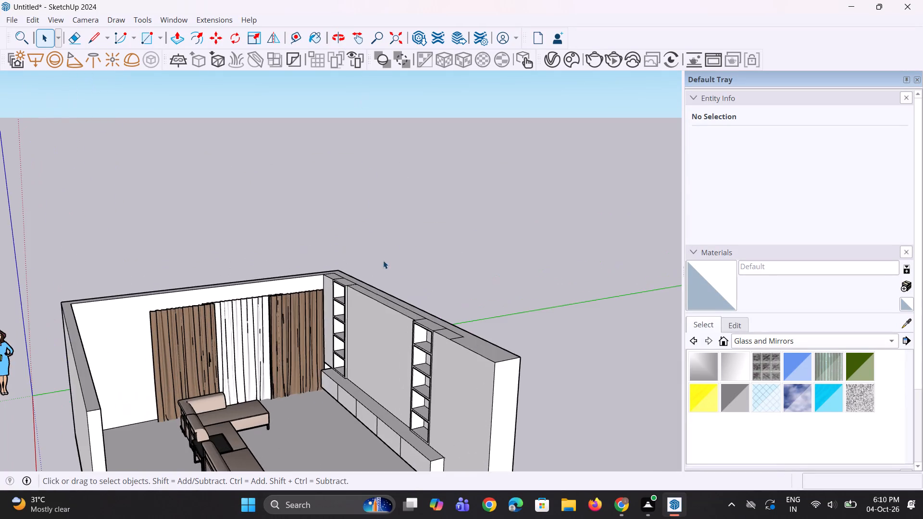
{"action": "middle_click_drag", "start_coordinate": [383, 260], "coordinate": [396, 229]}
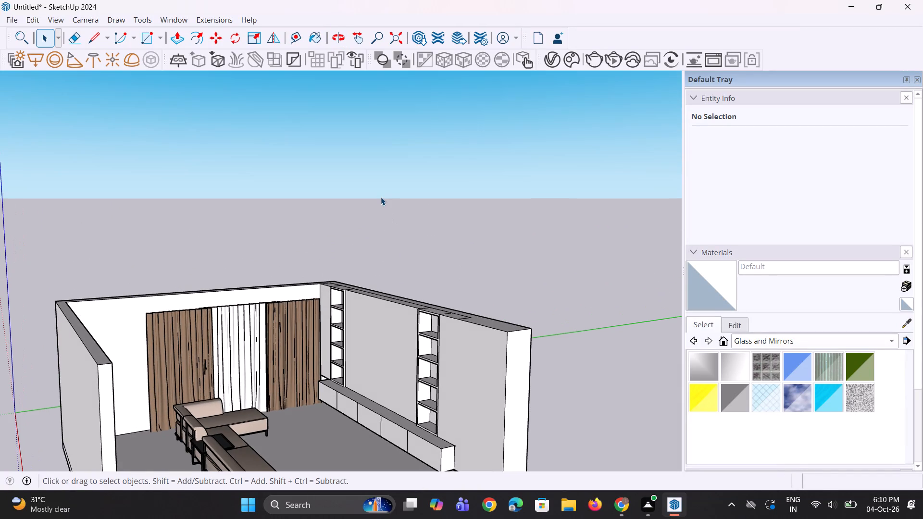
{"action": "scroll", "coordinate": [271, 143], "scroll_direction": "down", "scroll_amount": 2}
{"action": "scroll", "coordinate": [294, 174], "scroll_direction": "down", "scroll_amount": 2}
{"action": "middle_click_drag", "start_coordinate": [368, 322], "coordinate": [290, 329]}
{"action": "scroll", "coordinate": [294, 377], "scroll_direction": "up", "scroll_amount": 8}
{"action": "middle_click_drag", "start_coordinate": [273, 407], "coordinate": [274, 408]}
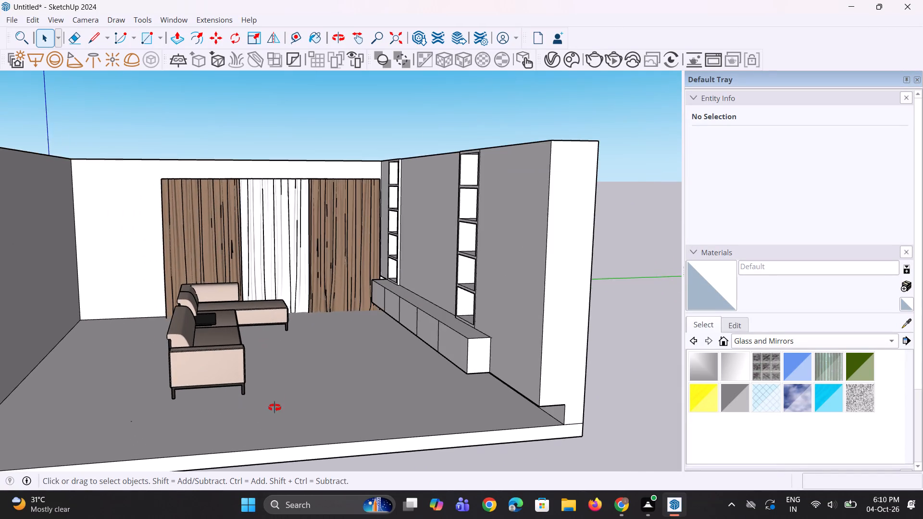
{"action": "middle_click_drag", "start_coordinate": [274, 408], "coordinate": [255, 413]}
{"action": "scroll", "coordinate": [265, 338], "scroll_direction": "down", "scroll_amount": 7}
{"action": "middle_click_drag", "start_coordinate": [490, 362], "coordinate": [485, 368]}
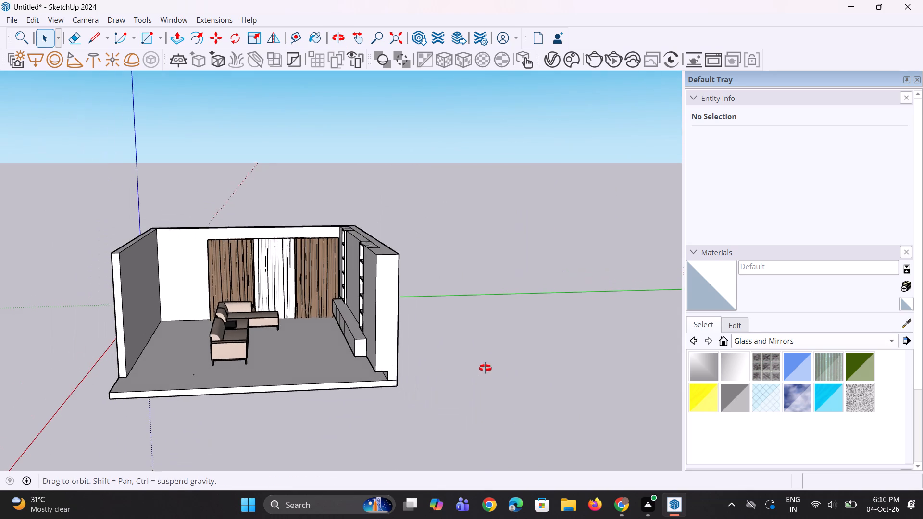
{"action": "middle_click_drag", "start_coordinate": [485, 368], "coordinate": [480, 372]}
Draw a rectangle of about 47.5 ft² on the ground outside the room, beside the shelving wall.
{"action": "key", "text": "r"}
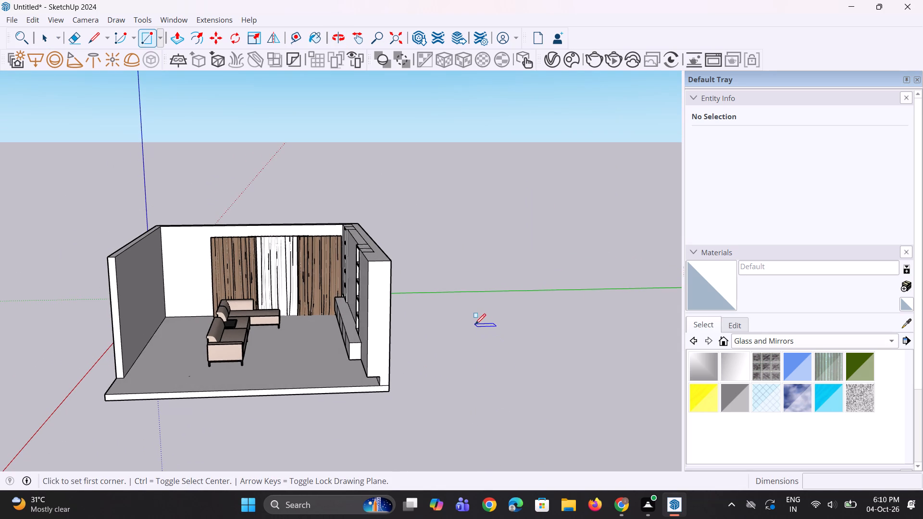
{"action": "left_click", "coordinate": [475, 324]}
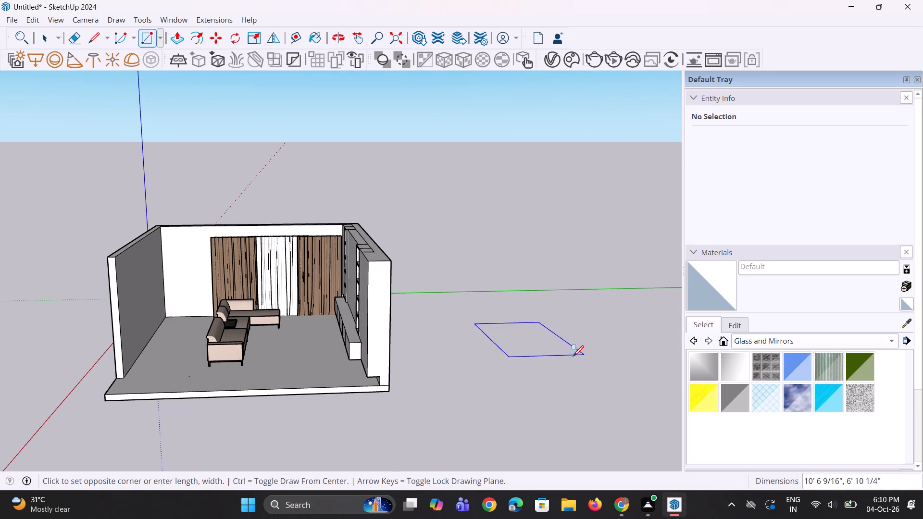
{"action": "left_click", "coordinate": [558, 358]}
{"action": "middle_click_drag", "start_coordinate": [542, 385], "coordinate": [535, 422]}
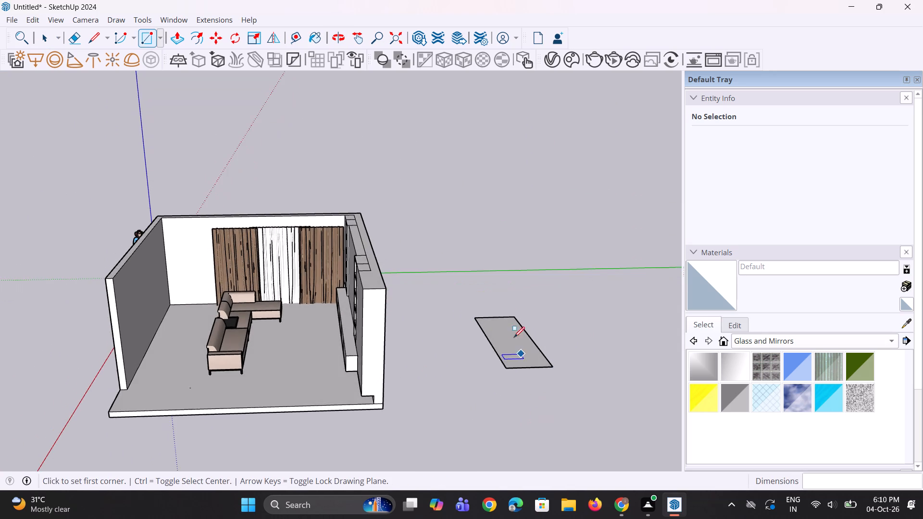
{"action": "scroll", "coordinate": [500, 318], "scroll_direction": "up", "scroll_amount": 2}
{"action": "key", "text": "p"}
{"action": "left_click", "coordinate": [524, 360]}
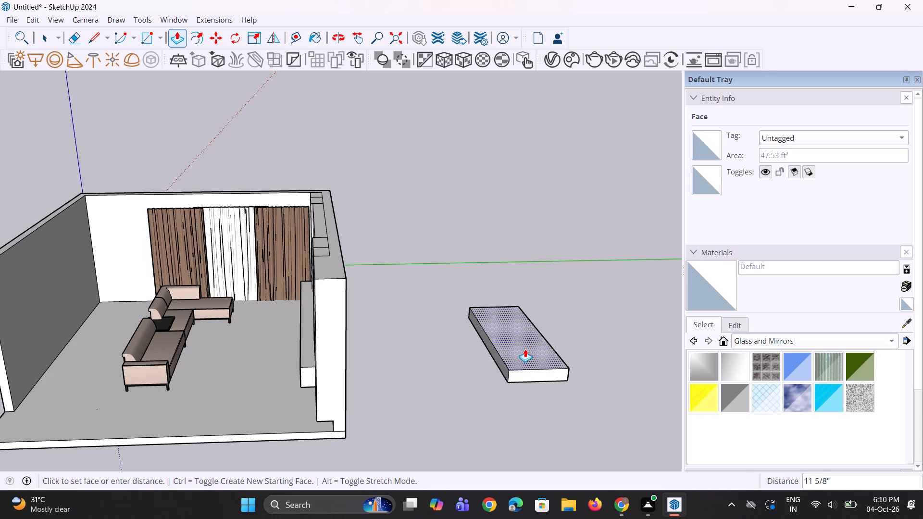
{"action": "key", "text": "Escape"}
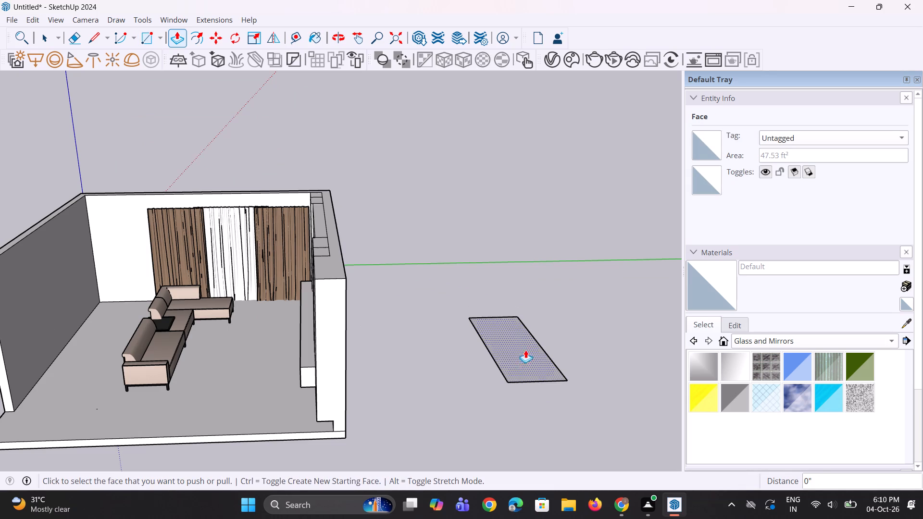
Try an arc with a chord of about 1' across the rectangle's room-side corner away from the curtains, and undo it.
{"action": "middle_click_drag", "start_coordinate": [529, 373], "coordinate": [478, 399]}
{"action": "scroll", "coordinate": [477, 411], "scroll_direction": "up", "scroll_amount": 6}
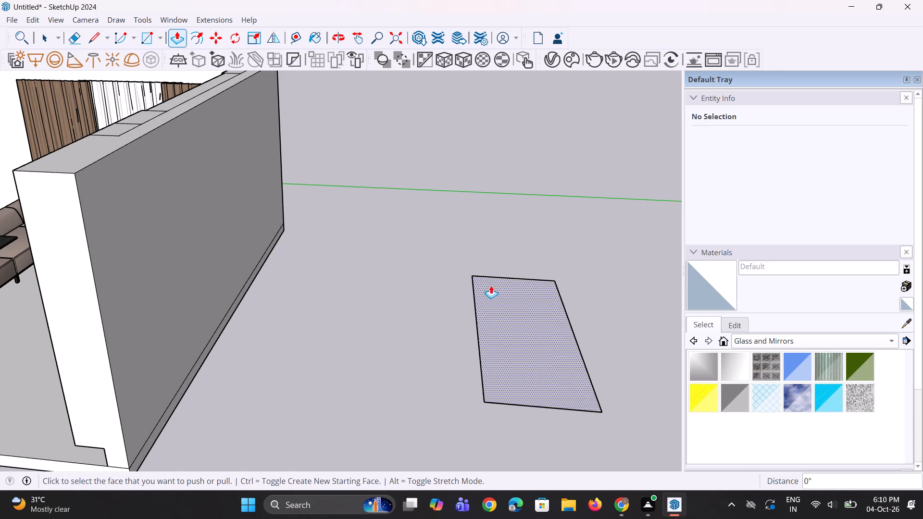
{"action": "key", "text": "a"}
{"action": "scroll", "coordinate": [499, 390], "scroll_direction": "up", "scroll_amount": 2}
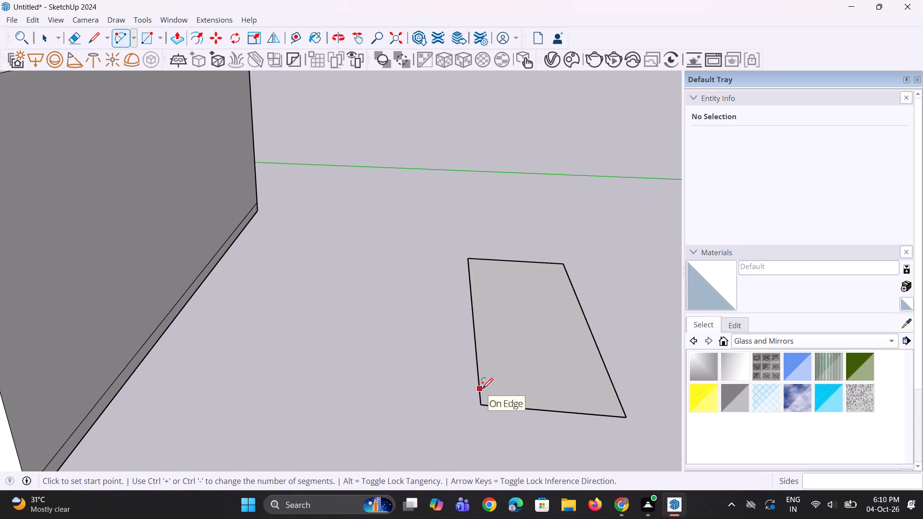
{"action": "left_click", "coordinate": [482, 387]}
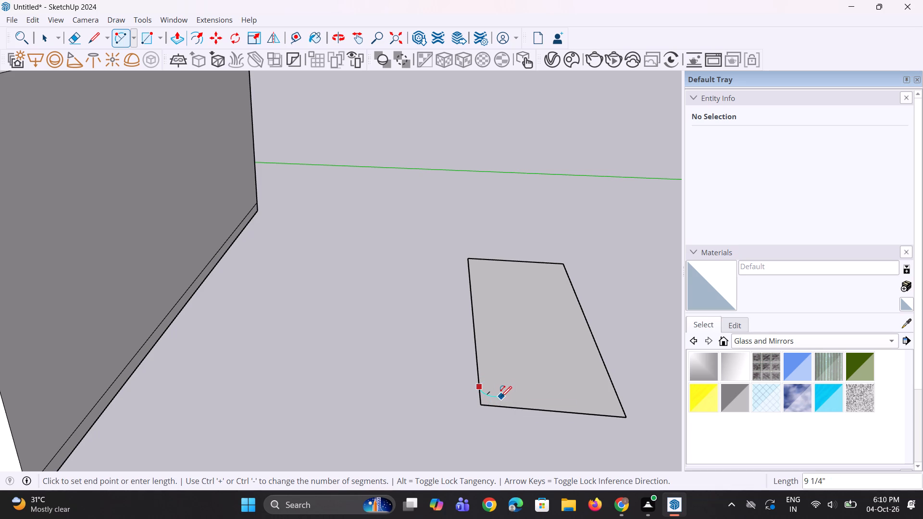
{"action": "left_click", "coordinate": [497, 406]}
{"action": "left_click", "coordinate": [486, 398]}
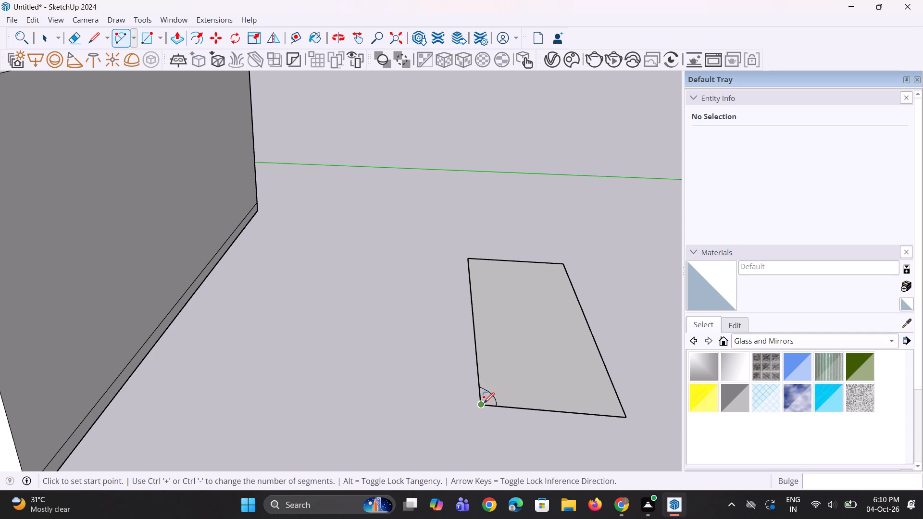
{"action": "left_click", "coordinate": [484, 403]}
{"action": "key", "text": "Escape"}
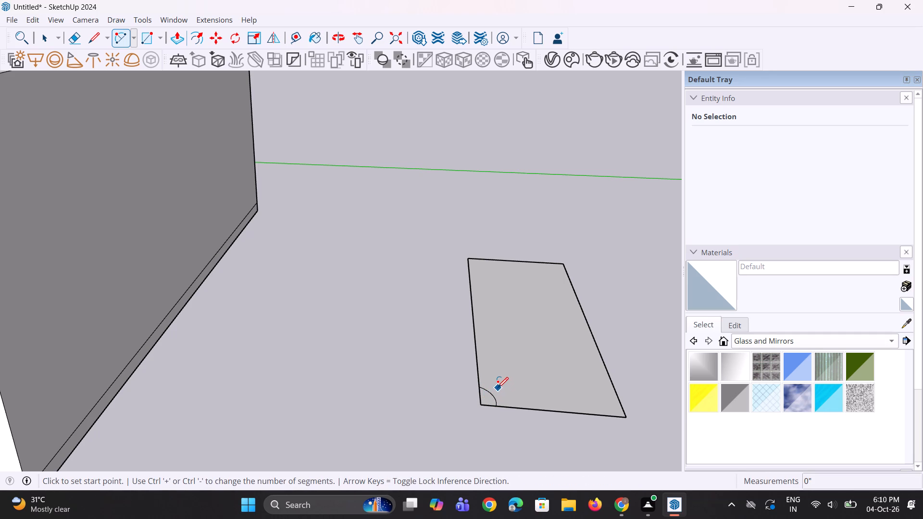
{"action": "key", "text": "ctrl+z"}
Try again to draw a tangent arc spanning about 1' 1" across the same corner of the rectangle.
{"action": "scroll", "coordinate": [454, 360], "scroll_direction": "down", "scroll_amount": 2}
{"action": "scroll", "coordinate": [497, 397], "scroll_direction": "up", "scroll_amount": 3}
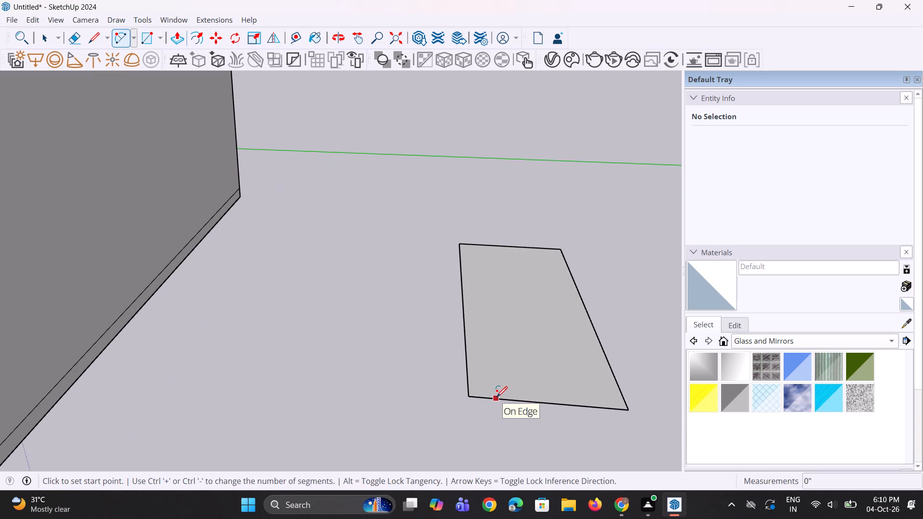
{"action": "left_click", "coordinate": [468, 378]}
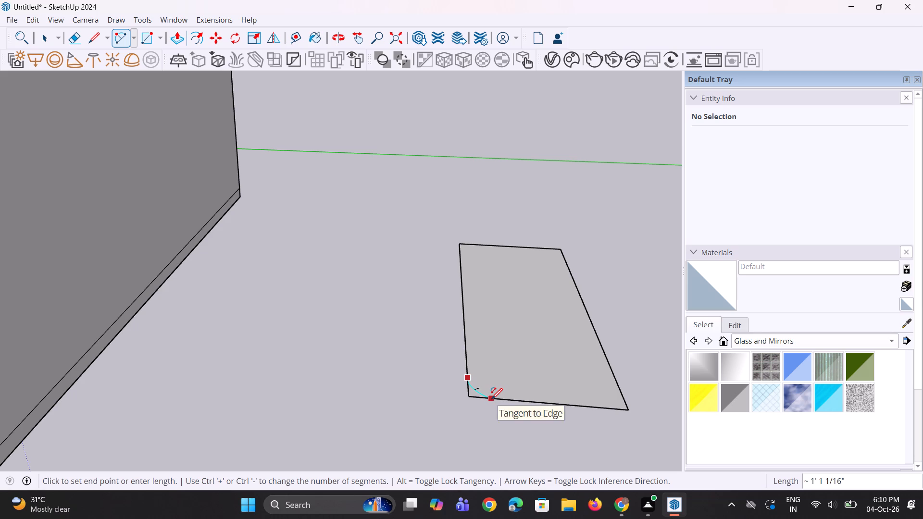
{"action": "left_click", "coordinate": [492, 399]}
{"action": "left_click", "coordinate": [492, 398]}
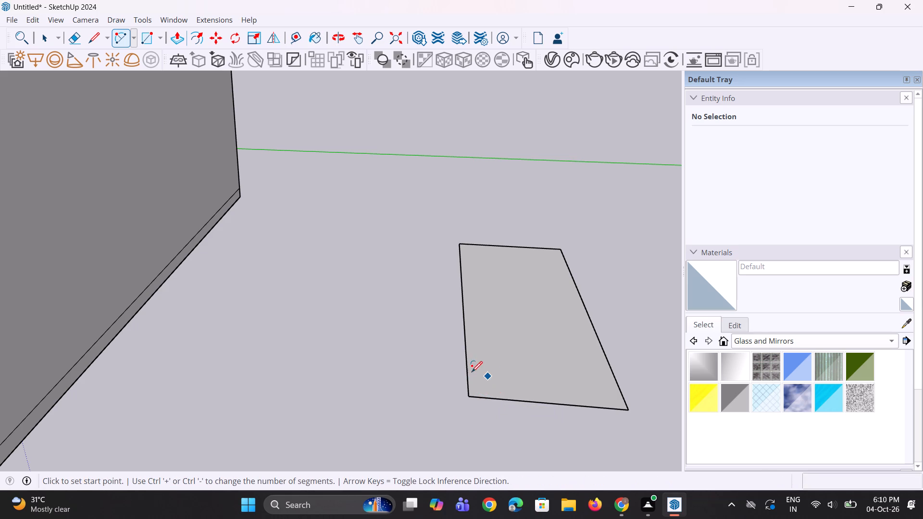
Draw a tangent arc of about 11 11/16" radius across the rectangle's room-side corner away from the curtains.
{"action": "scroll", "coordinate": [446, 362], "scroll_direction": "down", "scroll_amount": 3}
{"action": "middle_click_drag", "start_coordinate": [555, 387], "coordinate": [312, 378]}
{"action": "scroll", "coordinate": [295, 318], "scroll_direction": "down", "scroll_amount": 4}
{"action": "middle_click_drag", "start_coordinate": [319, 368], "coordinate": [278, 420]}
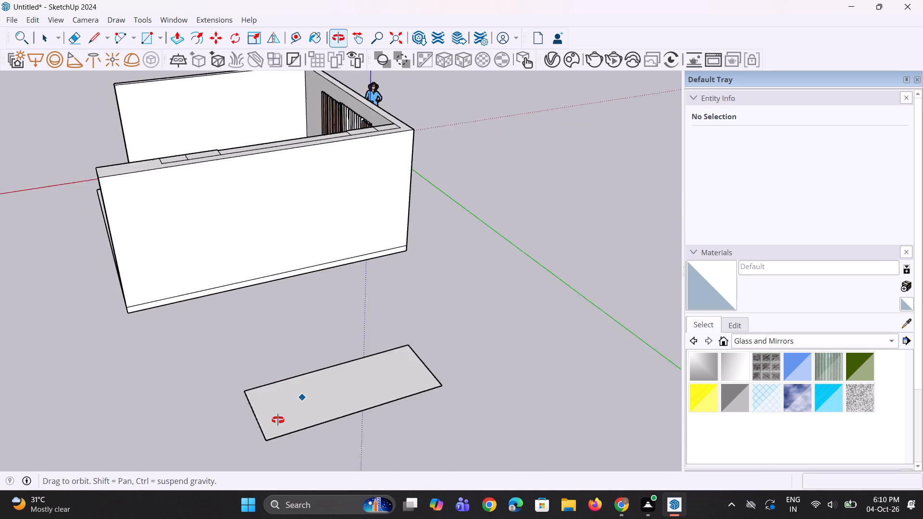
{"action": "middle_click_drag", "start_coordinate": [278, 420], "coordinate": [273, 423]}
{"action": "scroll", "coordinate": [230, 413], "scroll_direction": "up", "scroll_amount": 6}
{"action": "left_click", "coordinate": [220, 397]}
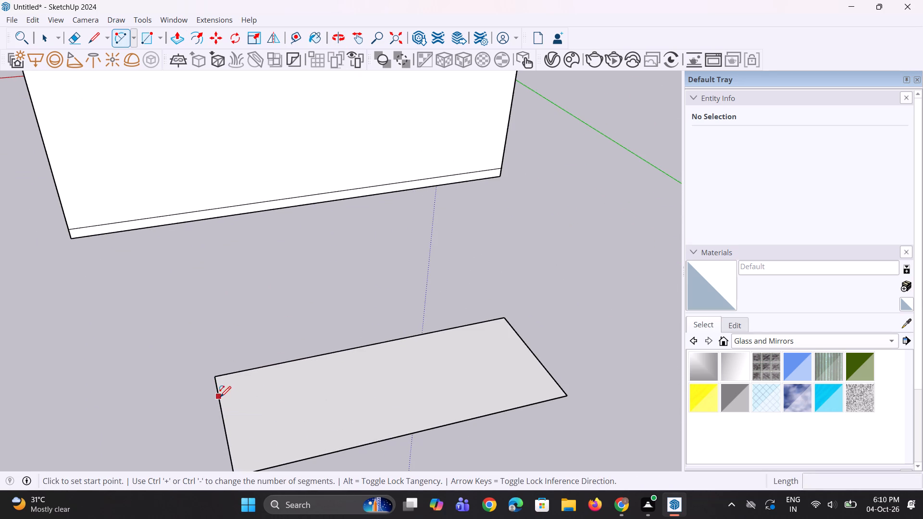
{"action": "left_click", "coordinate": [238, 371]}
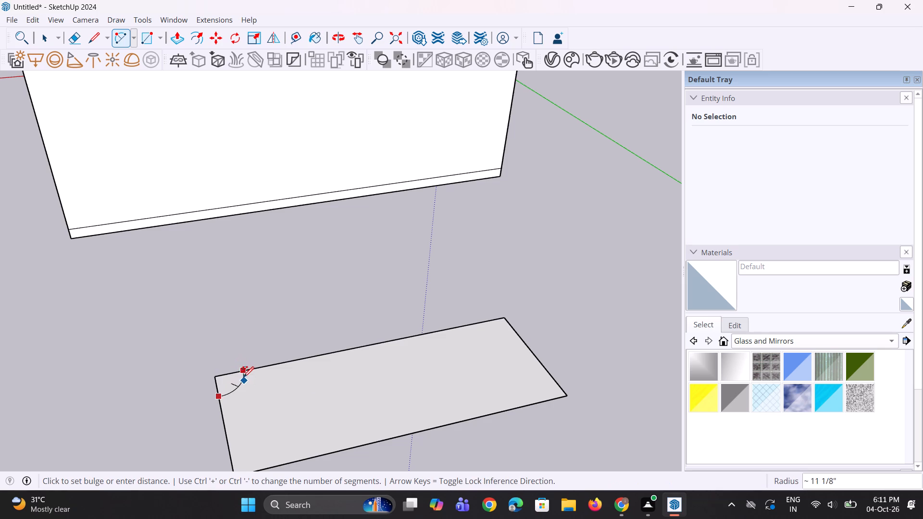
{"action": "left_click", "coordinate": [235, 369]}
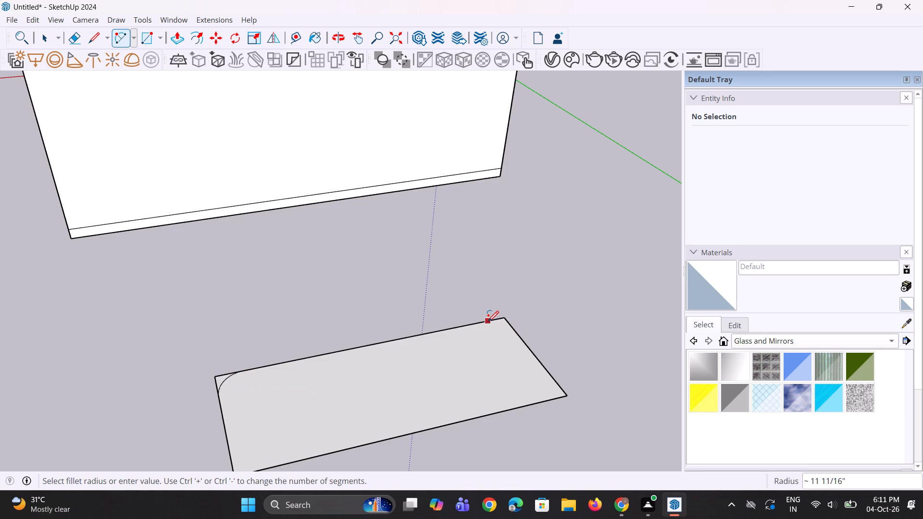
Draw a tangent arc spanning about 1' 2" across the rectangle's room-side corner at the curtain end.
{"action": "left_click", "coordinate": [485, 321]}
{"action": "left_click", "coordinate": [513, 328]}
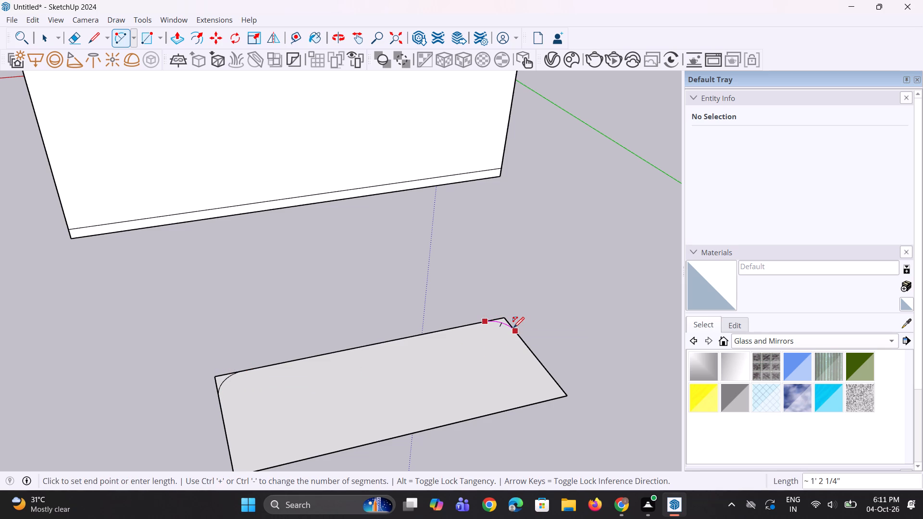
{"action": "left_click", "coordinate": [513, 328]}
Draw a tangent arc of about 11 1/8" radius across the rectangle's outer corner at the curtain end.
{"action": "scroll", "coordinate": [473, 286], "scroll_direction": "down", "scroll_amount": 3}
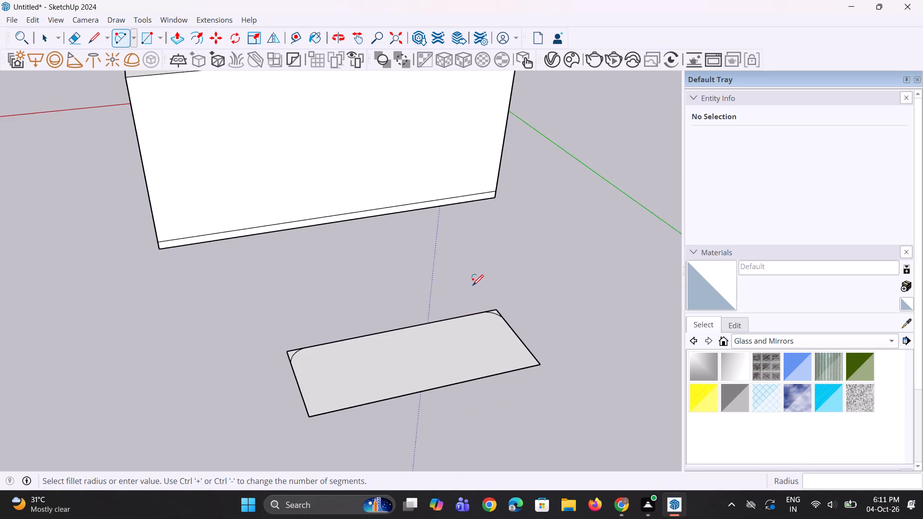
{"action": "scroll", "coordinate": [473, 285], "scroll_direction": "down", "scroll_amount": 2}
{"action": "middle_click_drag", "start_coordinate": [511, 367], "coordinate": [541, 371]}
{"action": "middle_click_drag", "start_coordinate": [287, 362], "coordinate": [405, 388]}
{"action": "scroll", "coordinate": [331, 347], "scroll_direction": "down", "scroll_amount": 3}
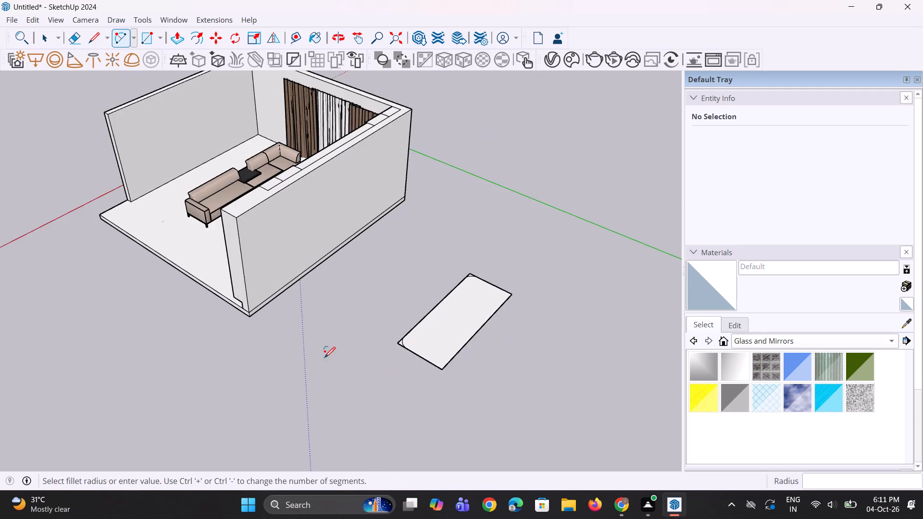
{"action": "scroll", "coordinate": [339, 370], "scroll_direction": "up", "scroll_amount": 1}
{"action": "middle_click_drag", "start_coordinate": [345, 371], "coordinate": [548, 379]}
{"action": "scroll", "coordinate": [465, 205], "scroll_direction": "up", "scroll_amount": 5}
{"action": "middle_click_drag", "start_coordinate": [411, 259], "coordinate": [485, 323]}
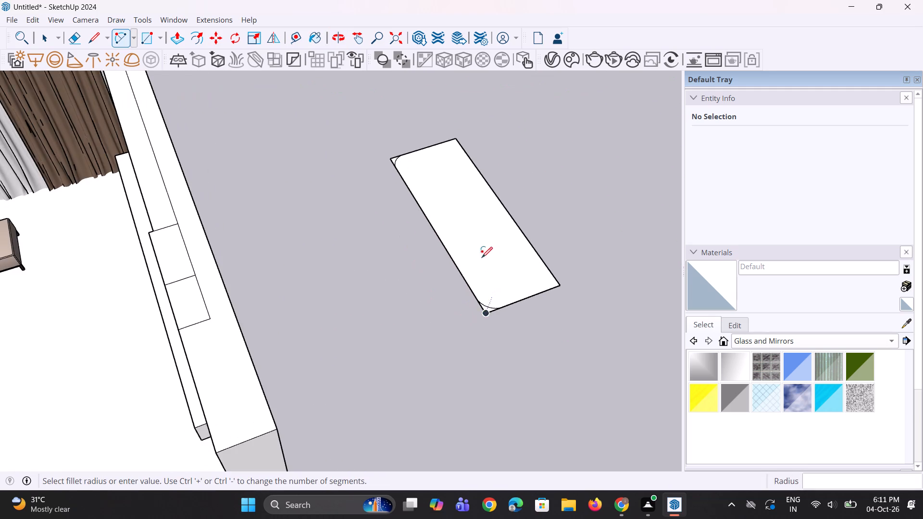
{"action": "scroll", "coordinate": [439, 145], "scroll_direction": "up", "scroll_amount": 8}
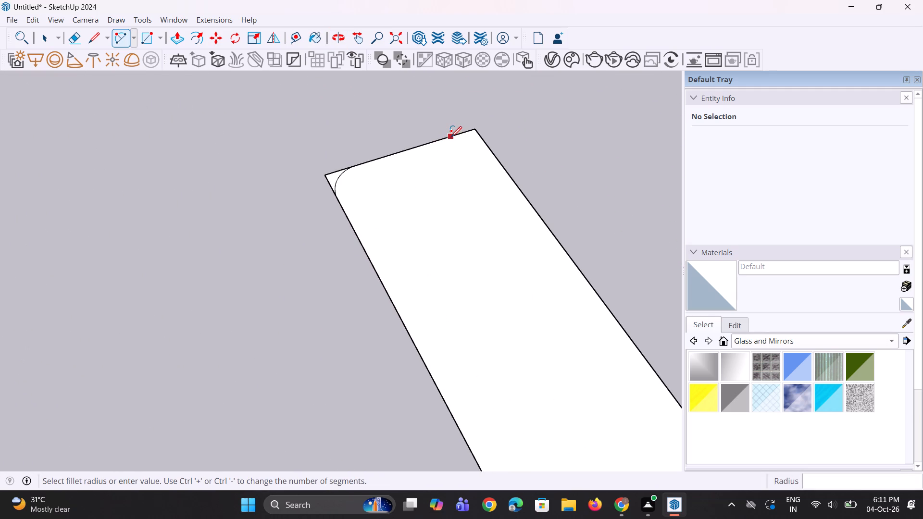
{"action": "left_click", "coordinate": [454, 137]}
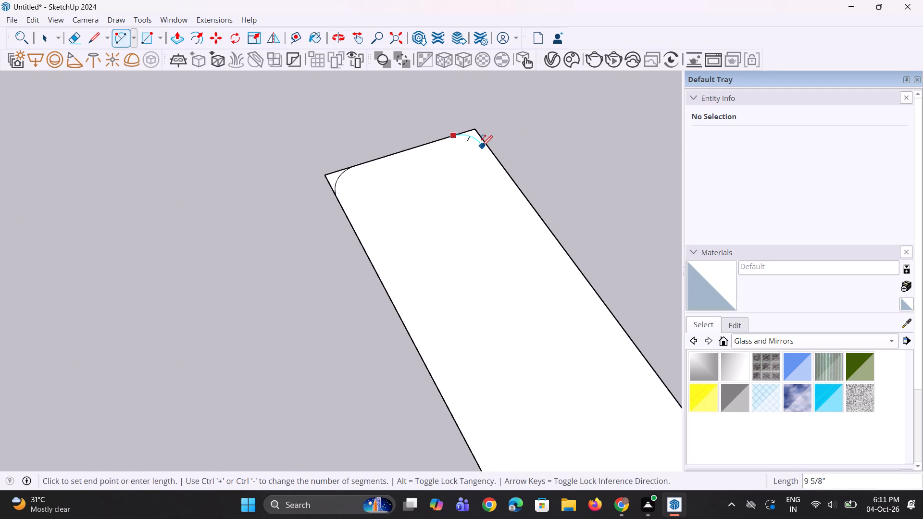
{"action": "left_click", "coordinate": [485, 147]}
{"action": "left_click", "coordinate": [485, 147]}
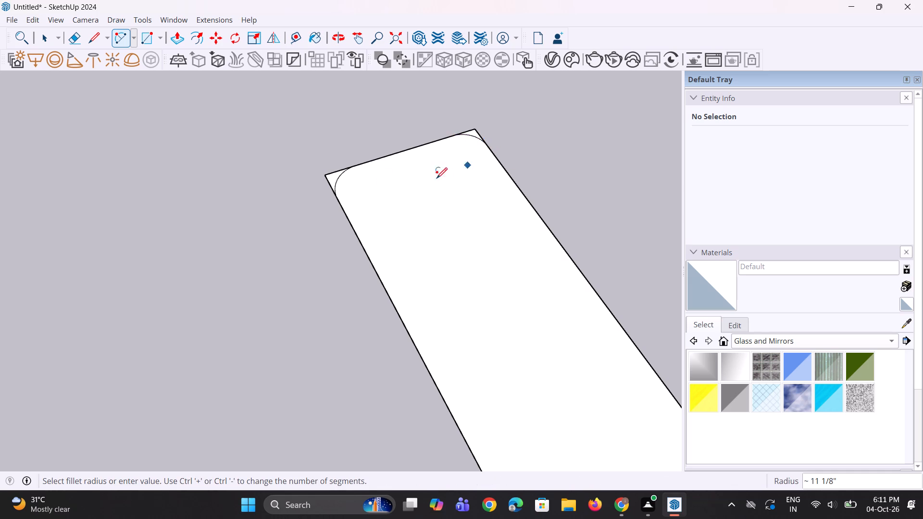
Round the rectangle's remaining outer corner with a tangent arc spanning about 1', trimming off the corner outside it.
{"action": "scroll", "coordinate": [370, 188], "scroll_direction": "down", "scroll_amount": 8}
{"action": "middle_click_drag", "start_coordinate": [414, 281], "coordinate": [510, 310]}
{"action": "scroll", "coordinate": [491, 239], "scroll_direction": "up", "scroll_amount": 3}
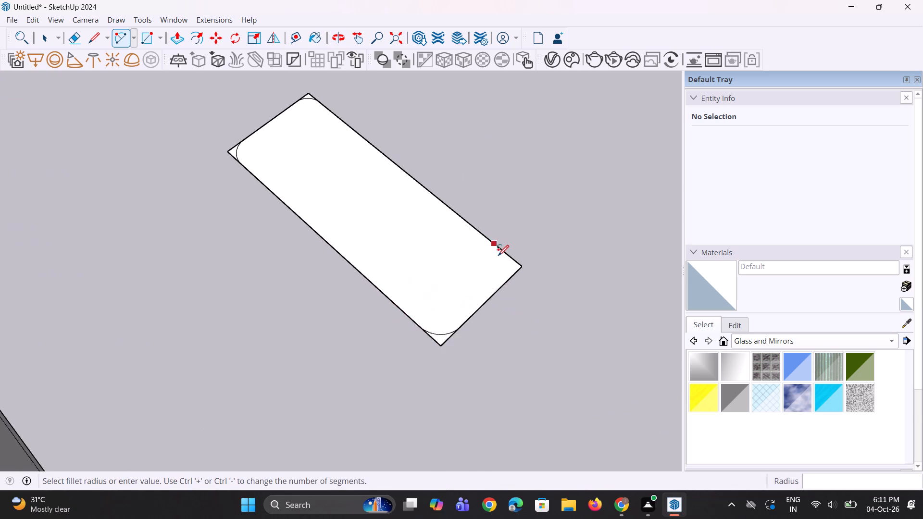
{"action": "scroll", "coordinate": [498, 256], "scroll_direction": "up", "scroll_amount": 3}
{"action": "left_click", "coordinate": [507, 254]}
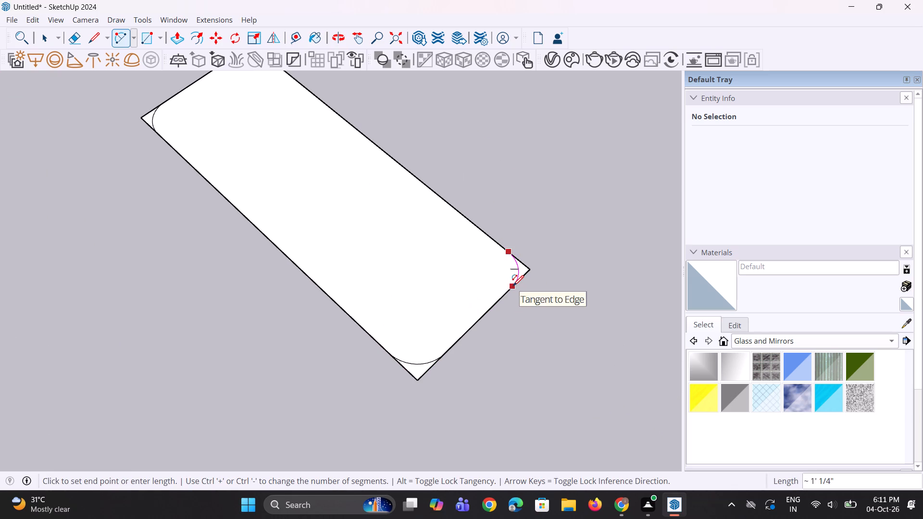
{"action": "double_click", "coordinate": [513, 286]}
Erase the two leftover edges outside the arc at the room-side corner away from the curtains.
{"action": "scroll", "coordinate": [503, 301], "scroll_direction": "down", "scroll_amount": 3}
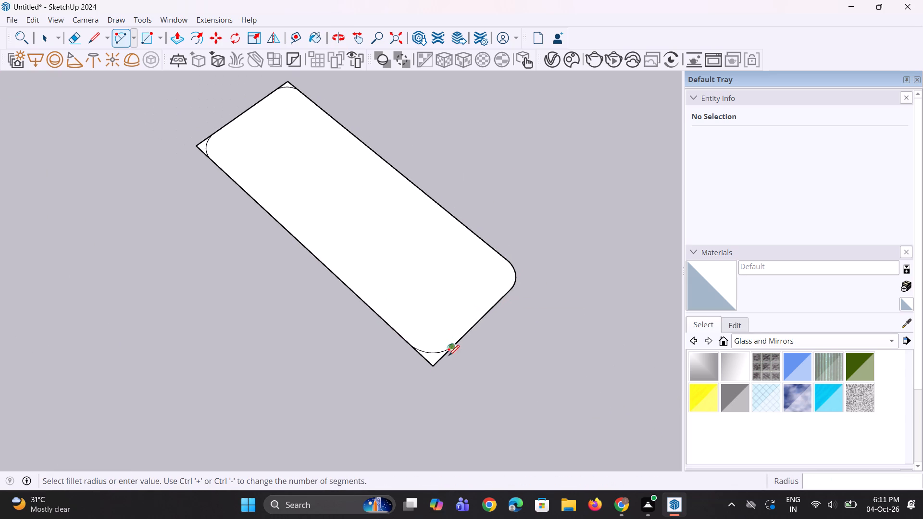
{"action": "key", "text": "space"}
{"action": "key", "text": "e"}
{"action": "scroll", "coordinate": [427, 378], "scroll_direction": "up", "scroll_amount": 4}
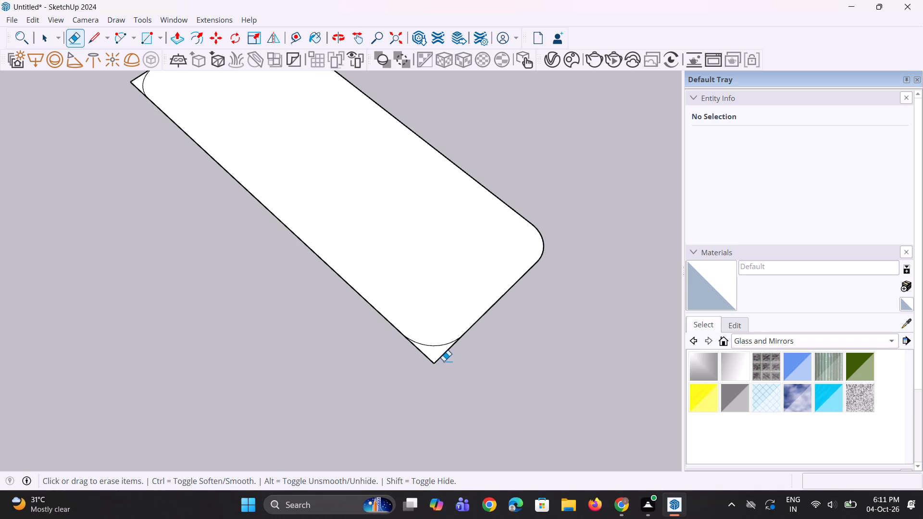
{"action": "left_click", "coordinate": [446, 355]}
{"action": "left_click", "coordinate": [427, 359]}
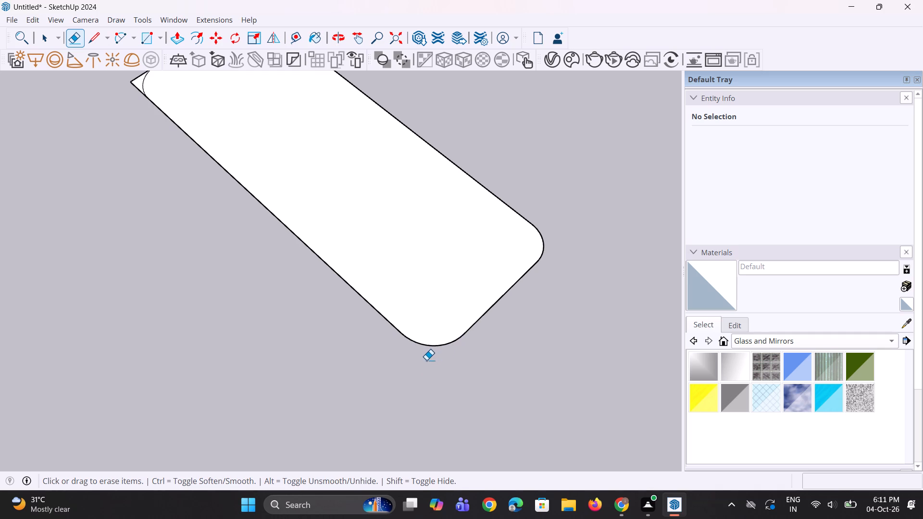
Erase the two leftover edges outside the arc at the curtain end's room-side corner.
{"action": "scroll", "coordinate": [428, 361], "scroll_direction": "down", "scroll_amount": 7}
{"action": "scroll", "coordinate": [216, 159], "scroll_direction": "up", "scroll_amount": 9}
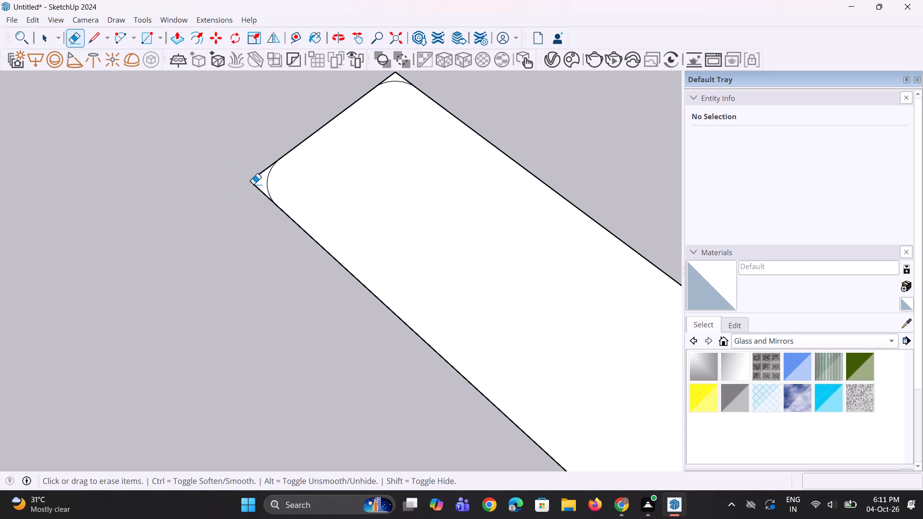
{"action": "left_click", "coordinate": [257, 177]}
{"action": "left_click", "coordinate": [260, 194]}
{"action": "left_click", "coordinate": [263, 193]}
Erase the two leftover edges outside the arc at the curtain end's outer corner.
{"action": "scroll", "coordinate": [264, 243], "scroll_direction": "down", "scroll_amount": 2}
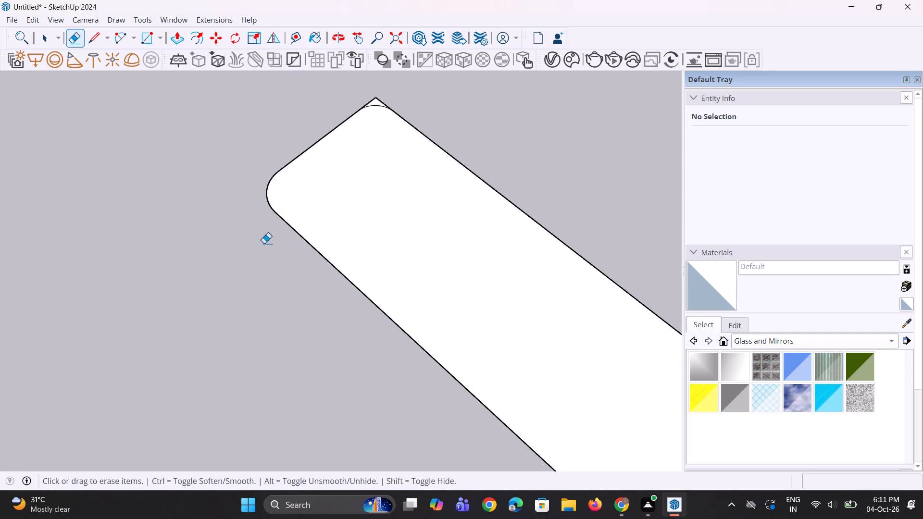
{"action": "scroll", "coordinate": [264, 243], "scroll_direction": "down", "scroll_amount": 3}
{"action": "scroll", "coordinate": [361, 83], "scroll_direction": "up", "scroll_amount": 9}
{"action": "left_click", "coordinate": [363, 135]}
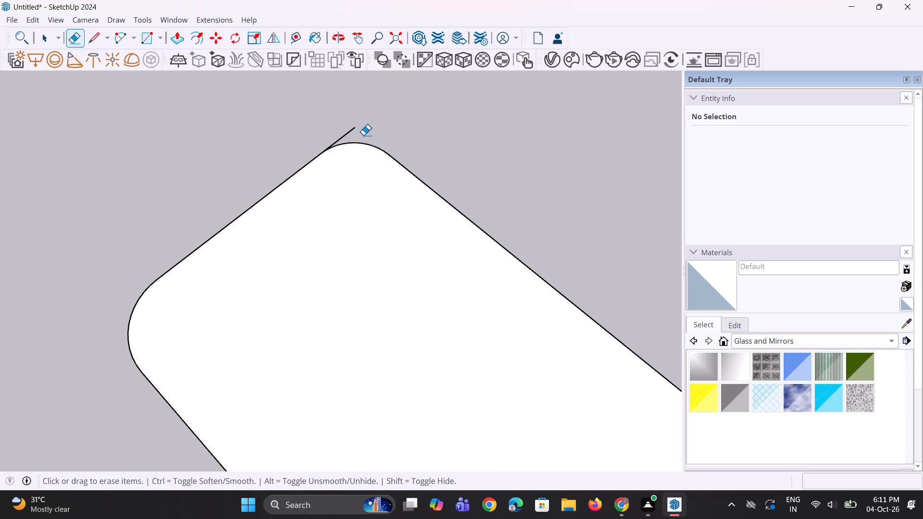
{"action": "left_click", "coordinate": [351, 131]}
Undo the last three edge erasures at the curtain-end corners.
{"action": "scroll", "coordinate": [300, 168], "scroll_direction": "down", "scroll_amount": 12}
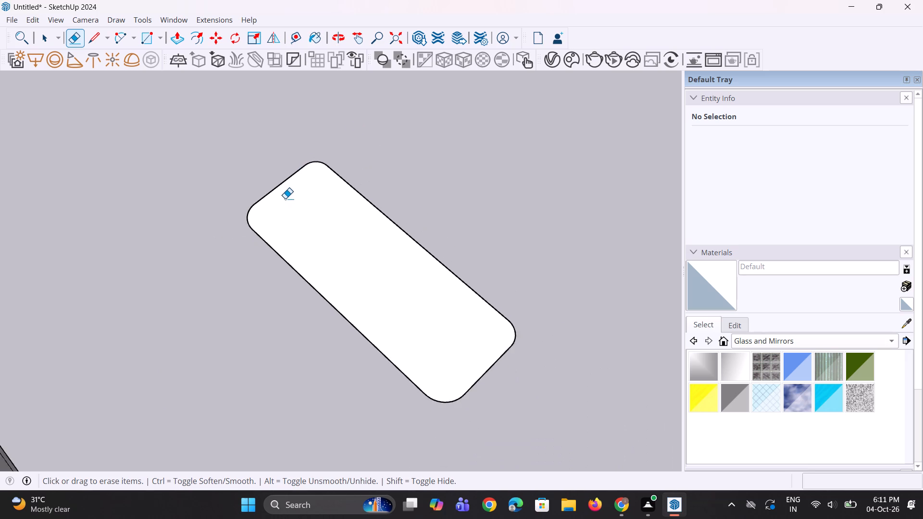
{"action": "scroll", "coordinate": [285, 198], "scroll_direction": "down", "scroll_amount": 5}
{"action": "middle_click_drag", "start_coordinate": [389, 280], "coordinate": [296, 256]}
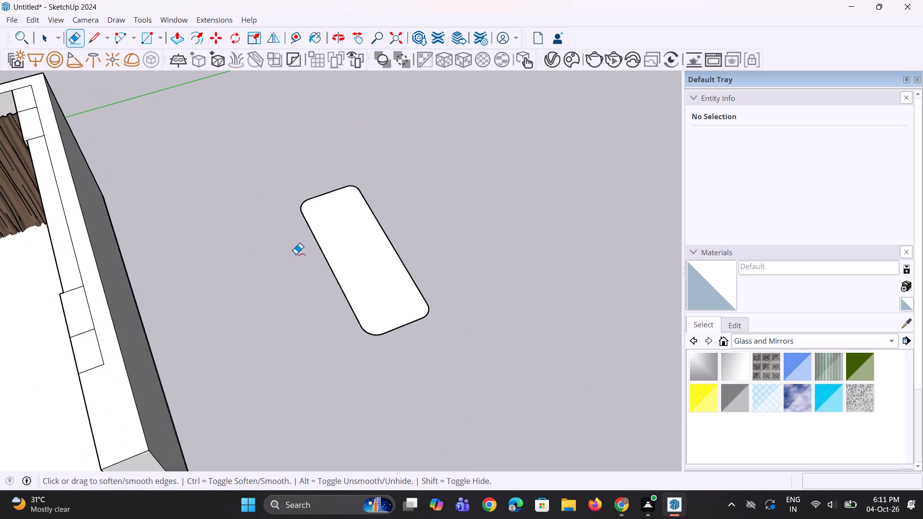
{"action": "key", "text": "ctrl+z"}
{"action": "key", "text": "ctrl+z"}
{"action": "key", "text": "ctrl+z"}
Erase the existing corner arc at the curtain end's outer corner.
{"action": "scroll", "coordinate": [359, 198], "scroll_direction": "up", "scroll_amount": 3}
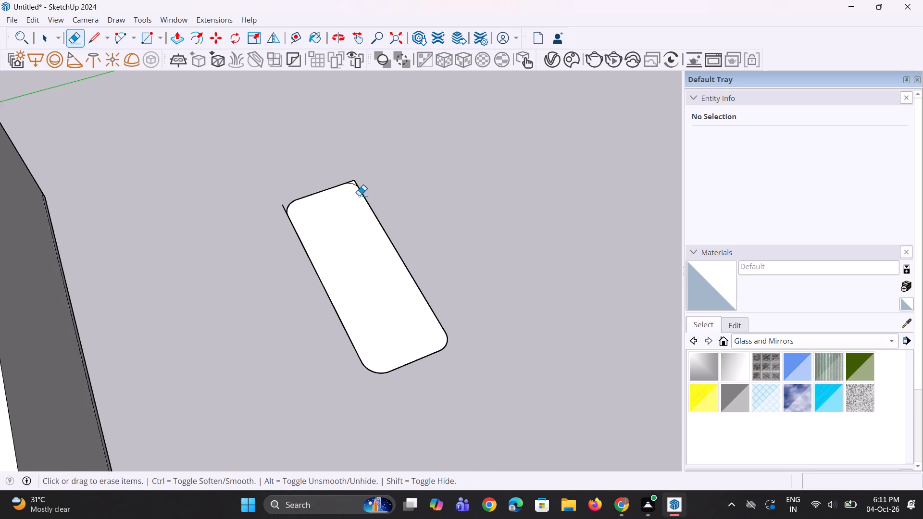
{"action": "scroll", "coordinate": [359, 196], "scroll_direction": "up", "scroll_amount": 2}
{"action": "key", "text": "space"}
{"action": "key", "text": "e"}
{"action": "scroll", "coordinate": [359, 189], "scroll_direction": "up", "scroll_amount": 2}
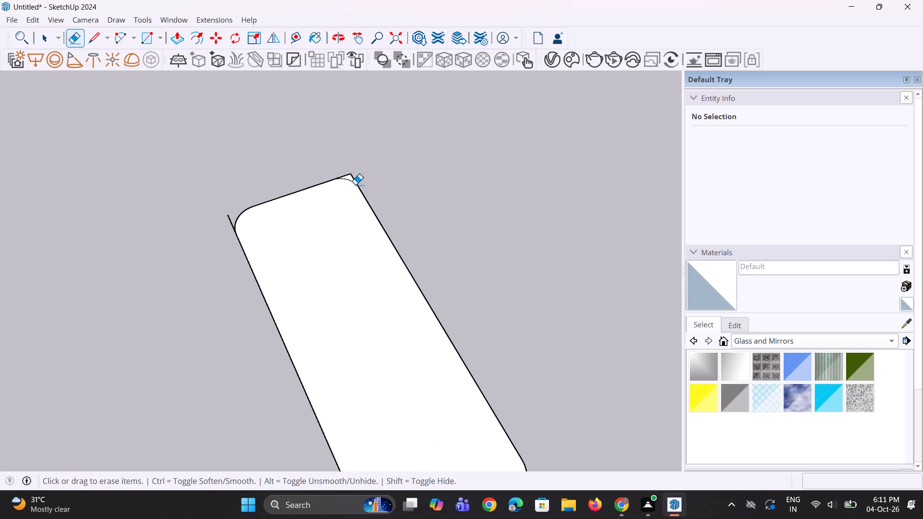
{"action": "left_click", "coordinate": [351, 181]}
Draw a new tangent arc of about 10 3/8" radius across the outer corner at the curtain end.
{"action": "key", "text": "a"}
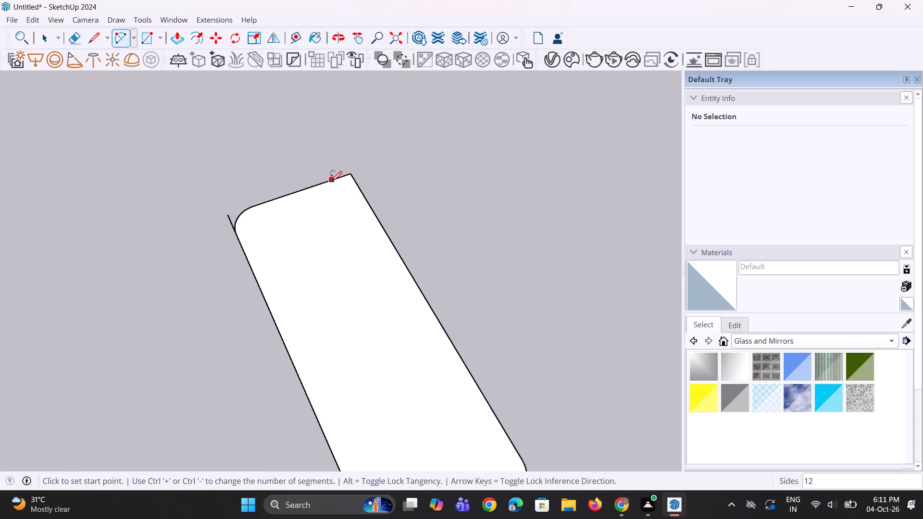
{"action": "left_click", "coordinate": [327, 184]}
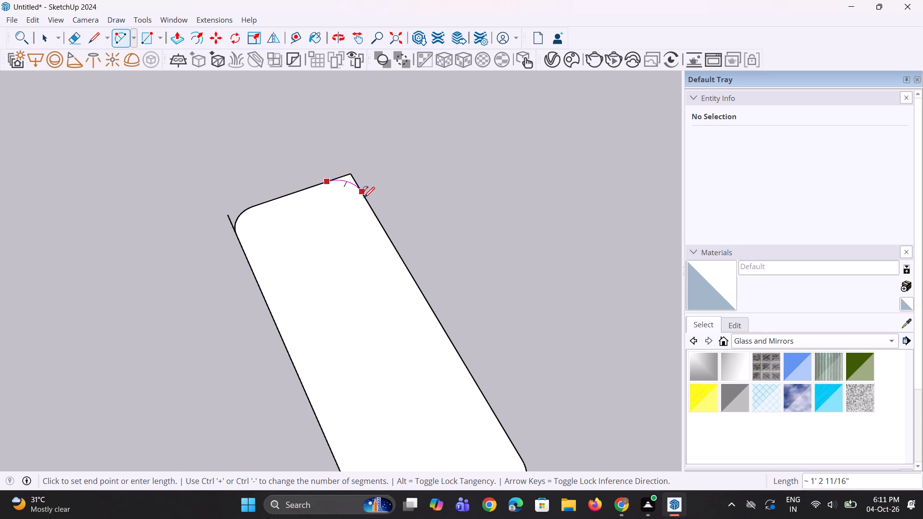
{"action": "left_click", "coordinate": [364, 198]}
{"action": "left_click", "coordinate": [362, 187]}
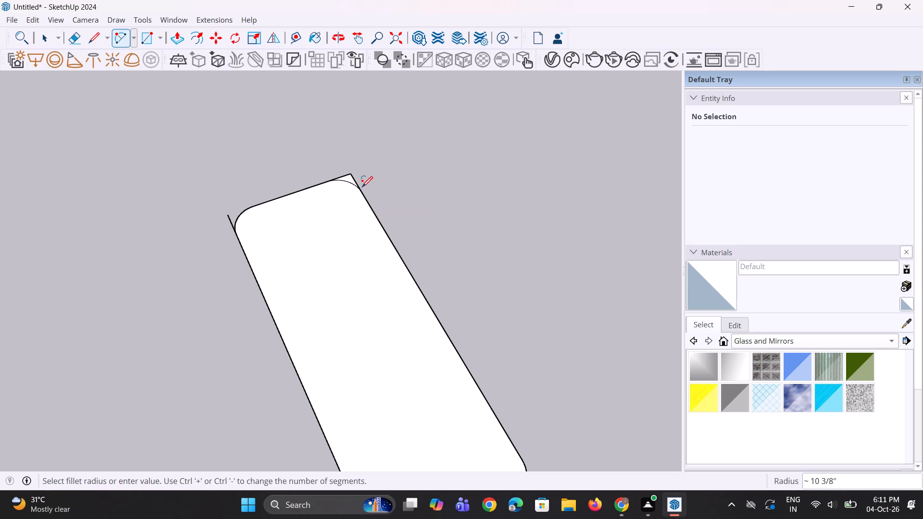
Erase the two leftover edges outside the new arc at the curtain end's outer corner.
{"action": "key", "text": "space"}
{"action": "type", "text": "e"}
{"action": "scroll", "coordinate": [354, 184], "scroll_direction": "up", "scroll_amount": 2}
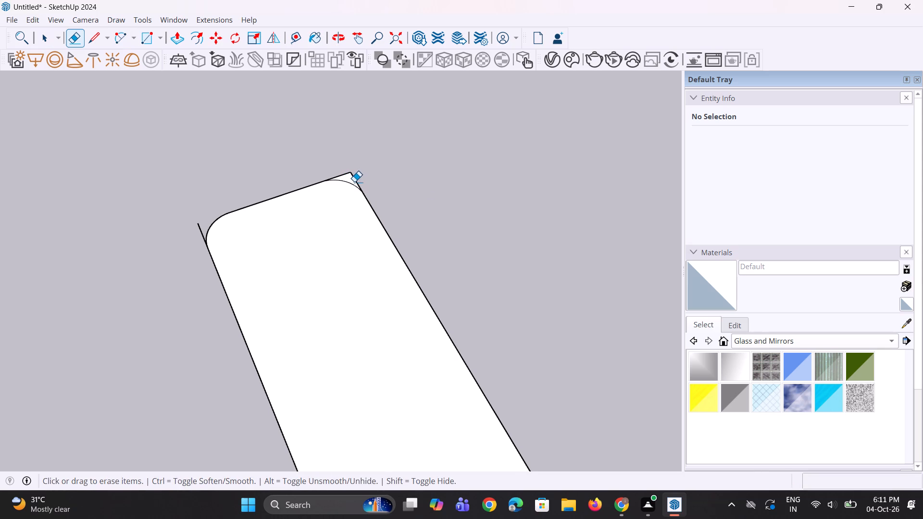
{"action": "left_click", "coordinate": [357, 182]}
{"action": "left_click", "coordinate": [349, 173]}
Erase the leftover edge stub outside the arc at the curtain end's room-side corner.
{"action": "scroll", "coordinate": [267, 164], "scroll_direction": "down", "scroll_amount": 5}
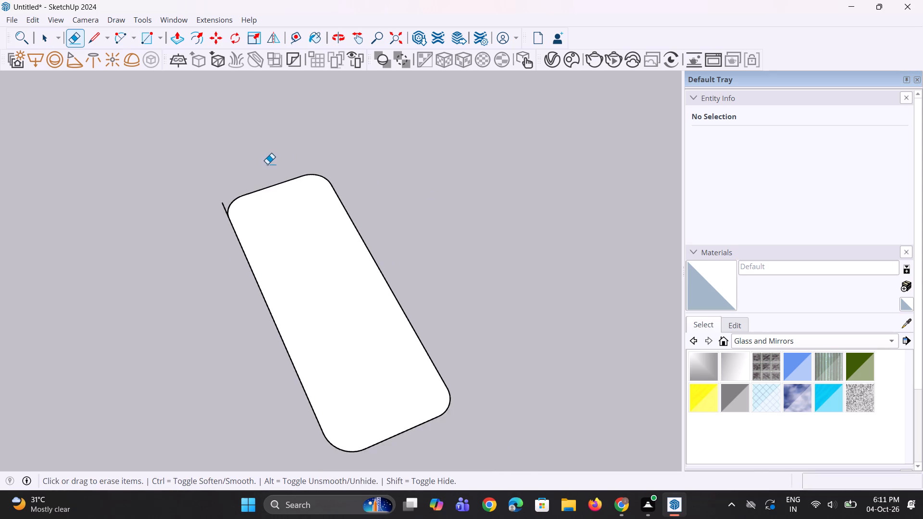
{"action": "scroll", "coordinate": [284, 164], "scroll_direction": "down", "scroll_amount": 4}
{"action": "middle_click_drag", "start_coordinate": [360, 279], "coordinate": [297, 193]}
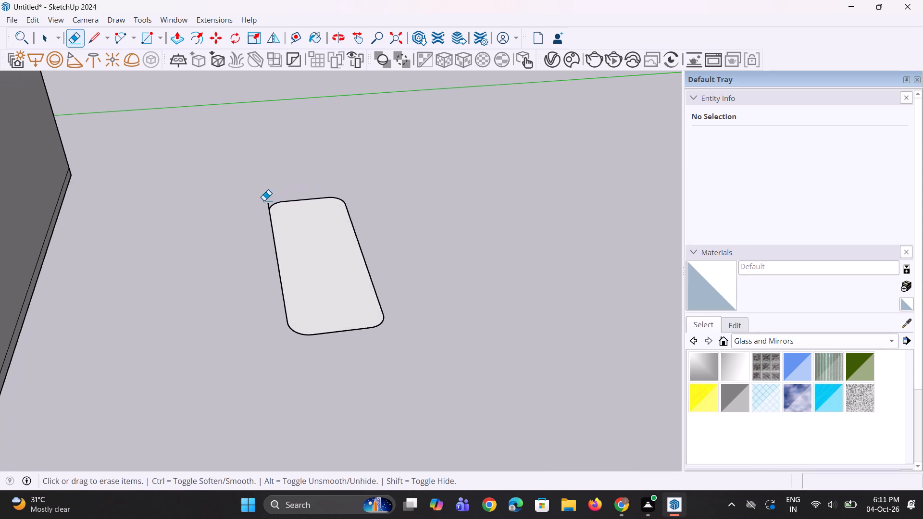
{"action": "scroll", "coordinate": [264, 200], "scroll_direction": "up", "scroll_amount": 10}
{"action": "left_click", "coordinate": [268, 204]}
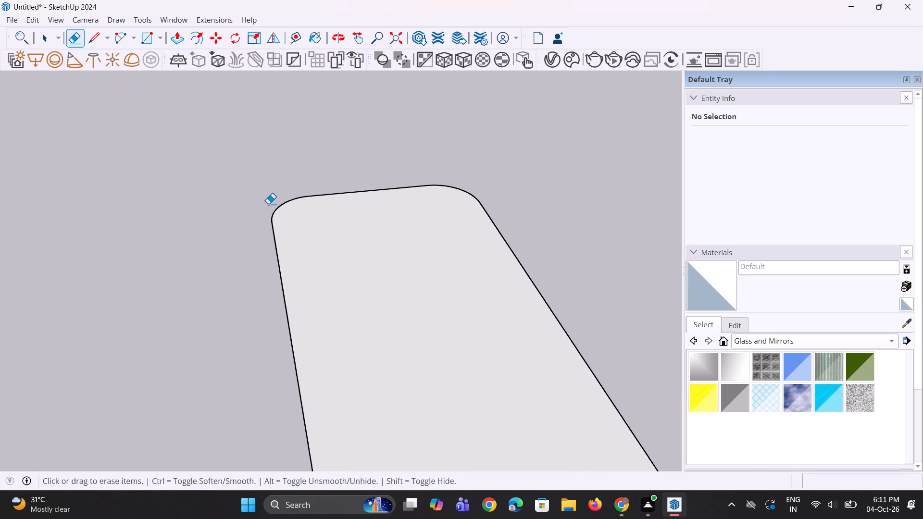
Push/Pull the rounded rectangle's face upward by about 8 5/16" to form a slab.
{"action": "scroll", "coordinate": [270, 207], "scroll_direction": "down", "scroll_amount": 9}
{"action": "middle_click_drag", "start_coordinate": [326, 345], "coordinate": [321, 302]}
{"action": "key", "text": "p"}
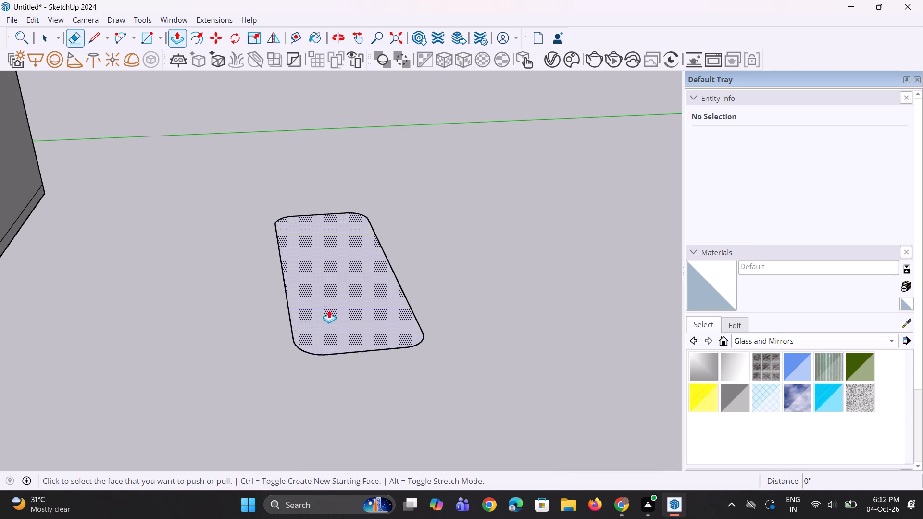
{"action": "left_click", "coordinate": [335, 317]}
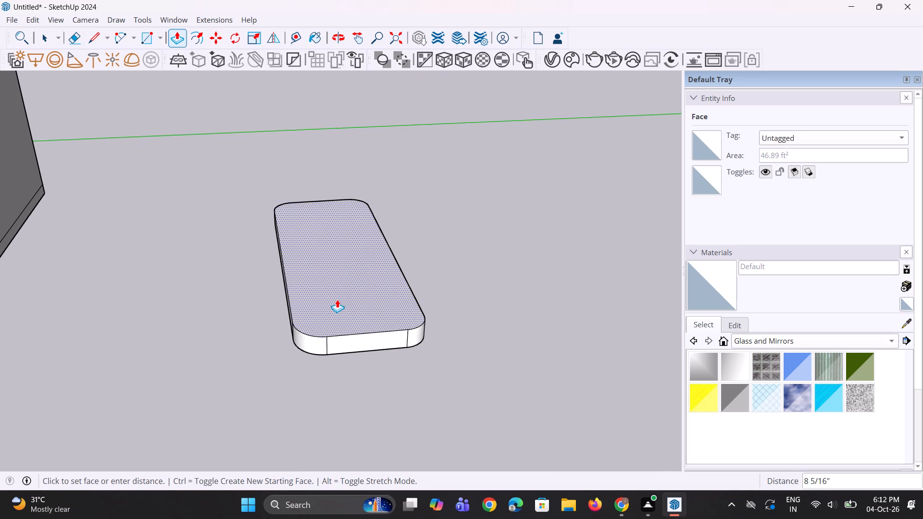
{"action": "left_click", "coordinate": [337, 299]}
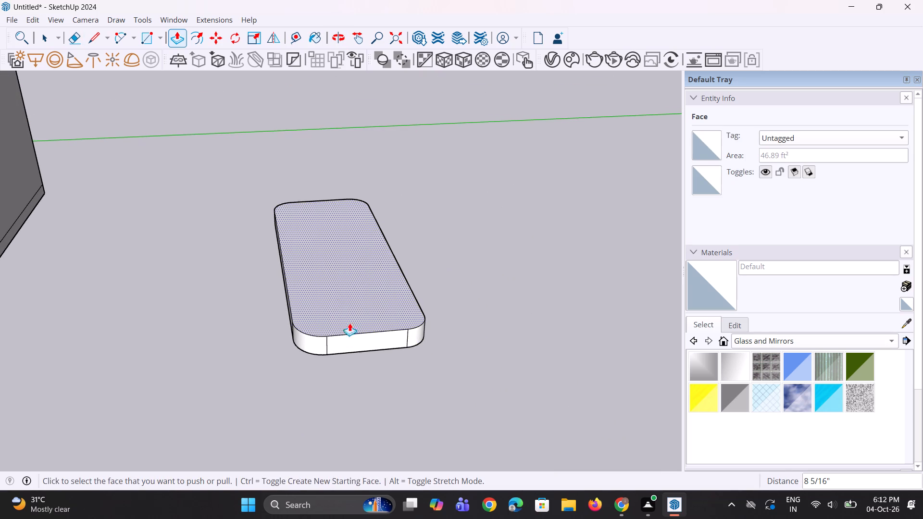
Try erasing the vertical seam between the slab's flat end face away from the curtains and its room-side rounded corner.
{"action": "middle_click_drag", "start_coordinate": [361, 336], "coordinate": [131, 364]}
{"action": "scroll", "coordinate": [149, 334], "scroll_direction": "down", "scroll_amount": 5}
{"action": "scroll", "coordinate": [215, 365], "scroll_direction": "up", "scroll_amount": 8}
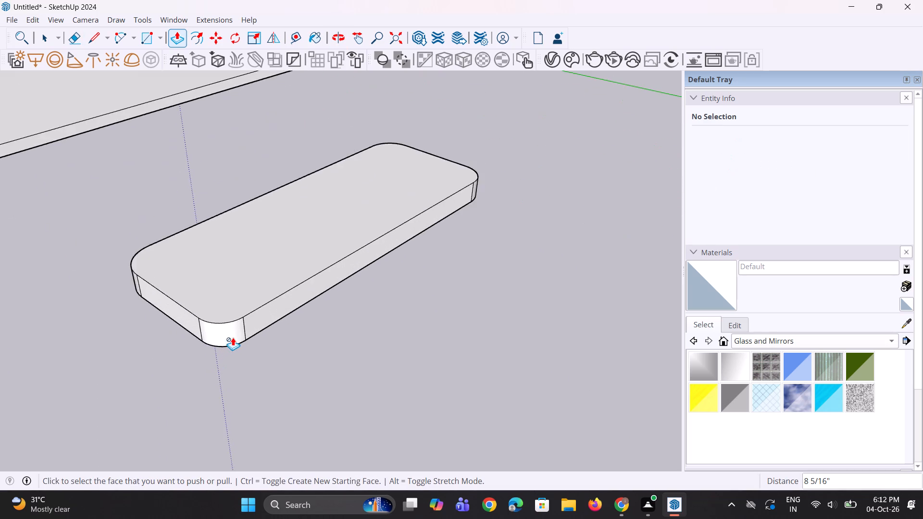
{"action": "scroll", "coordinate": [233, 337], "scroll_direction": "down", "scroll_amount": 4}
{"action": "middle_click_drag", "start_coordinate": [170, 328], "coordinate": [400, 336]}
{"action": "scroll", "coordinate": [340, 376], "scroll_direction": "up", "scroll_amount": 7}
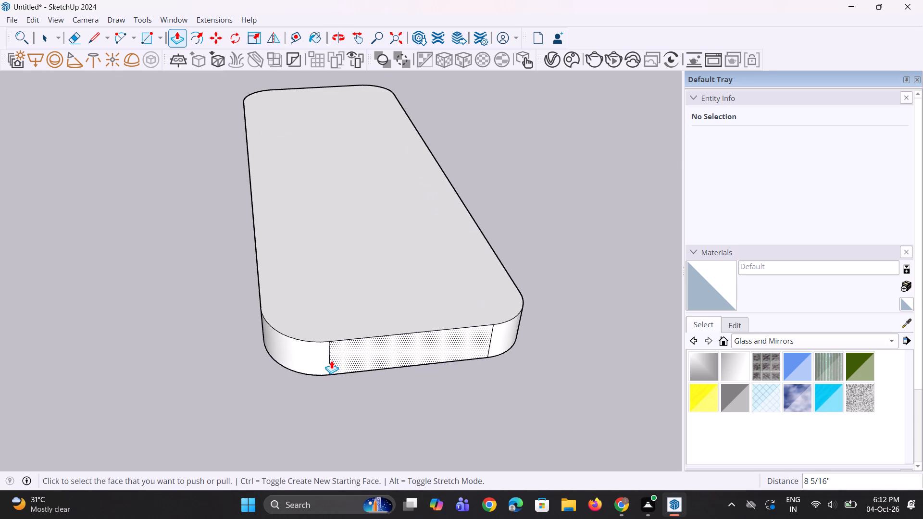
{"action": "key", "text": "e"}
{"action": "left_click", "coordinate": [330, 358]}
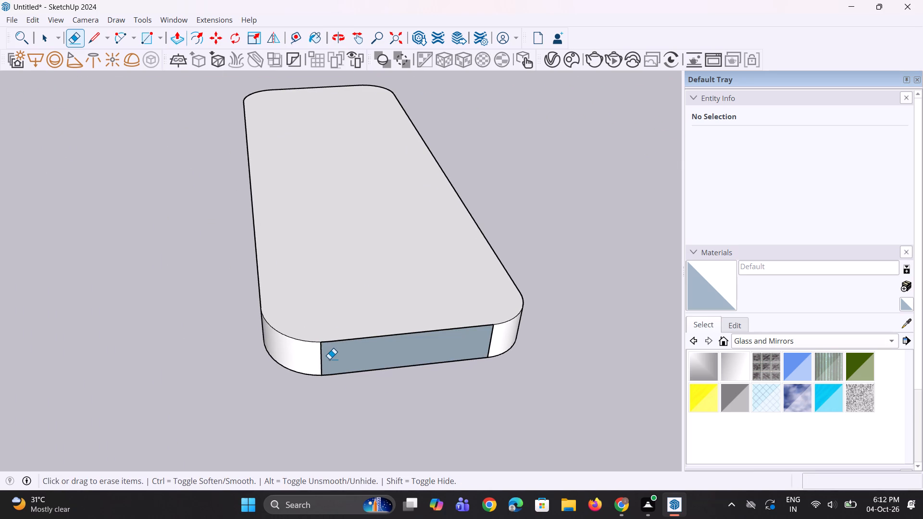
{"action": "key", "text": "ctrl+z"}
Draw a rectangle of about 2' 6 15/16" by 8 5/16" over the slab's flat end face away from the curtains.
{"action": "key", "text": "r"}
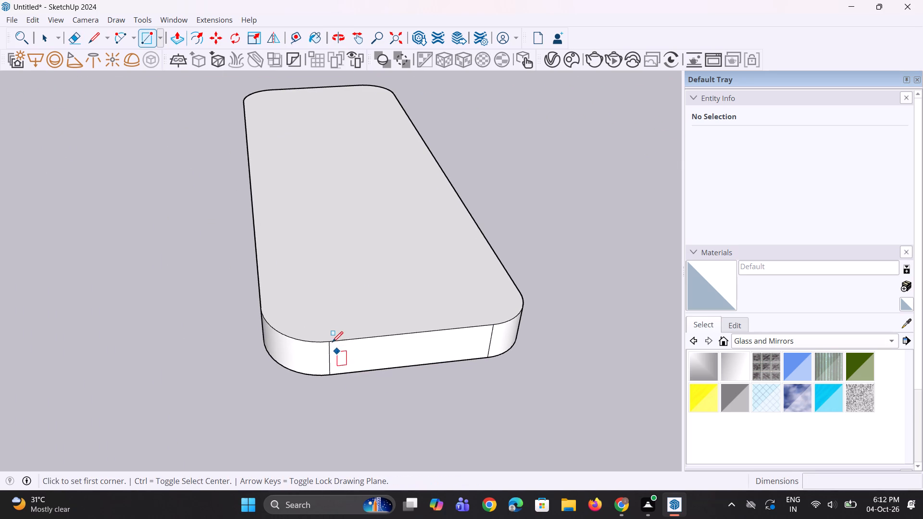
{"action": "left_click", "coordinate": [330, 341]}
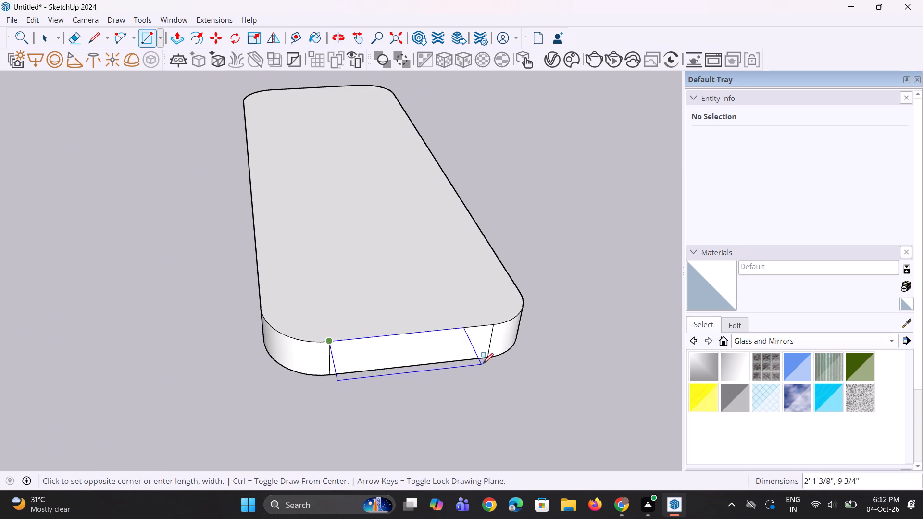
{"action": "left_click", "coordinate": [487, 361]}
Erase the vertical seam between that flat end face and the room-side rounded corner.
{"action": "key", "text": "e"}
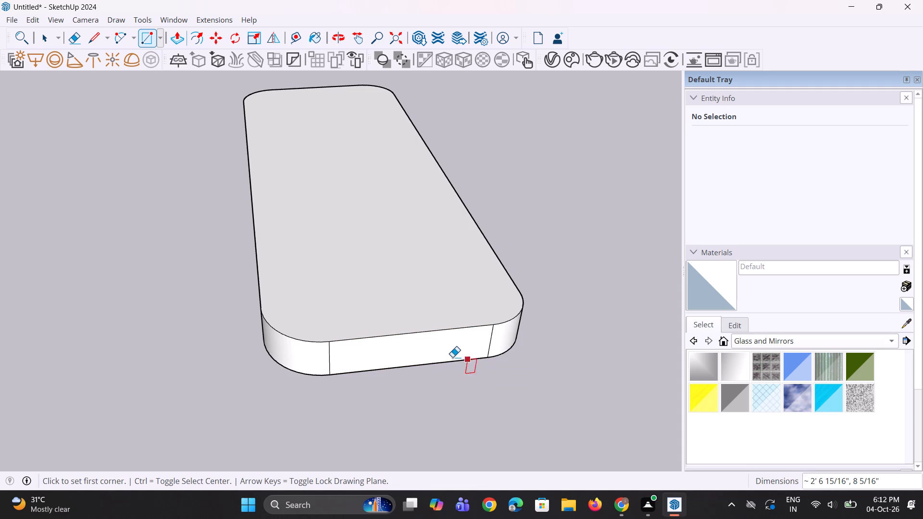
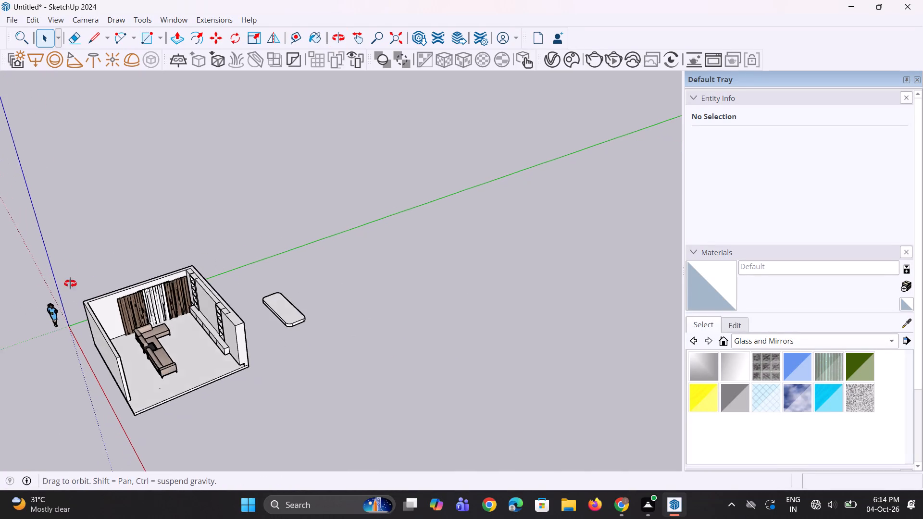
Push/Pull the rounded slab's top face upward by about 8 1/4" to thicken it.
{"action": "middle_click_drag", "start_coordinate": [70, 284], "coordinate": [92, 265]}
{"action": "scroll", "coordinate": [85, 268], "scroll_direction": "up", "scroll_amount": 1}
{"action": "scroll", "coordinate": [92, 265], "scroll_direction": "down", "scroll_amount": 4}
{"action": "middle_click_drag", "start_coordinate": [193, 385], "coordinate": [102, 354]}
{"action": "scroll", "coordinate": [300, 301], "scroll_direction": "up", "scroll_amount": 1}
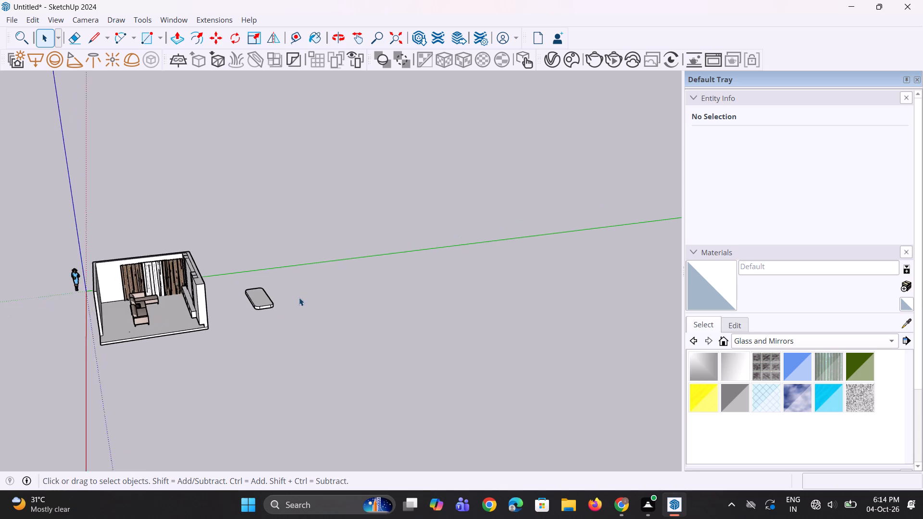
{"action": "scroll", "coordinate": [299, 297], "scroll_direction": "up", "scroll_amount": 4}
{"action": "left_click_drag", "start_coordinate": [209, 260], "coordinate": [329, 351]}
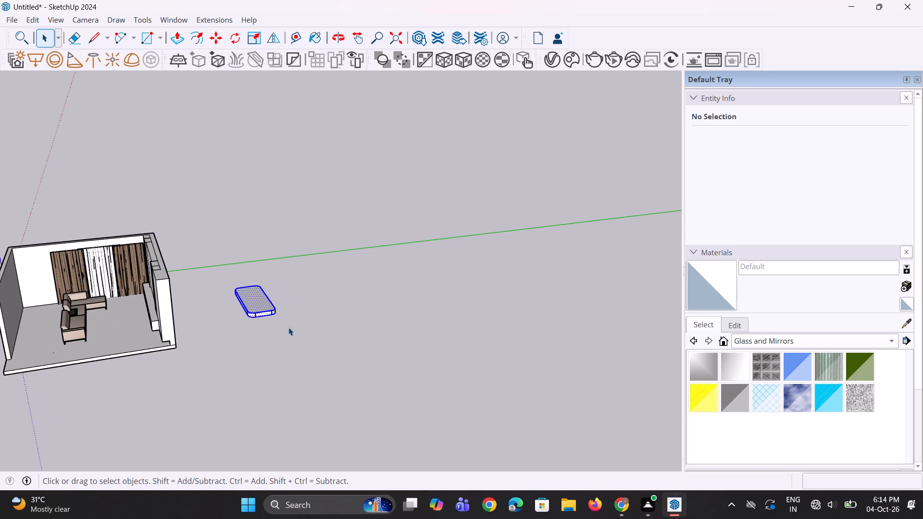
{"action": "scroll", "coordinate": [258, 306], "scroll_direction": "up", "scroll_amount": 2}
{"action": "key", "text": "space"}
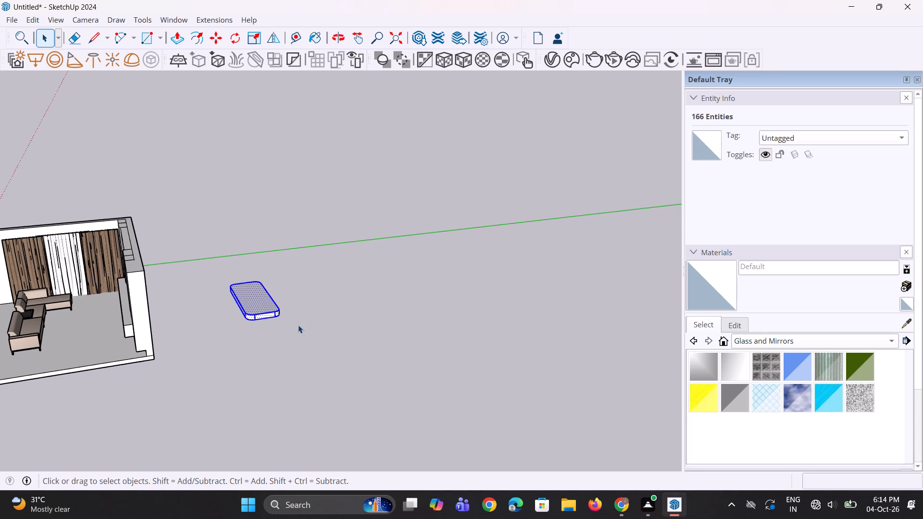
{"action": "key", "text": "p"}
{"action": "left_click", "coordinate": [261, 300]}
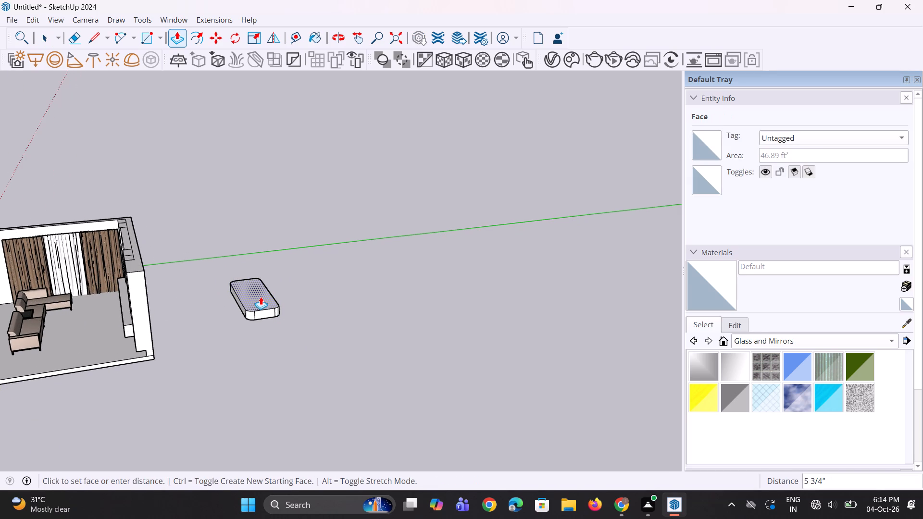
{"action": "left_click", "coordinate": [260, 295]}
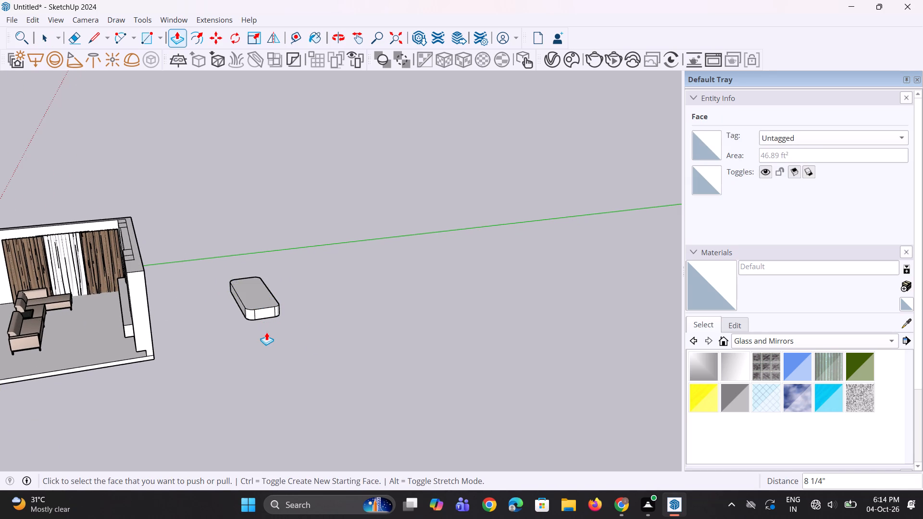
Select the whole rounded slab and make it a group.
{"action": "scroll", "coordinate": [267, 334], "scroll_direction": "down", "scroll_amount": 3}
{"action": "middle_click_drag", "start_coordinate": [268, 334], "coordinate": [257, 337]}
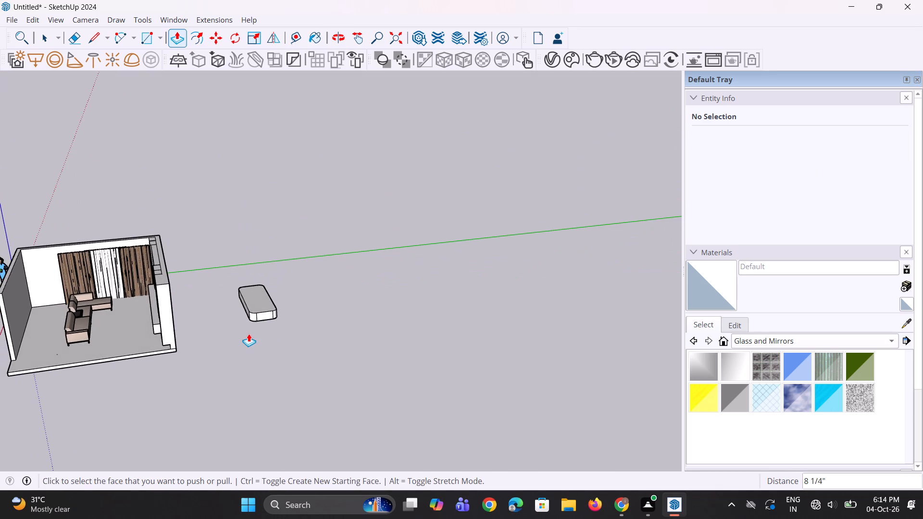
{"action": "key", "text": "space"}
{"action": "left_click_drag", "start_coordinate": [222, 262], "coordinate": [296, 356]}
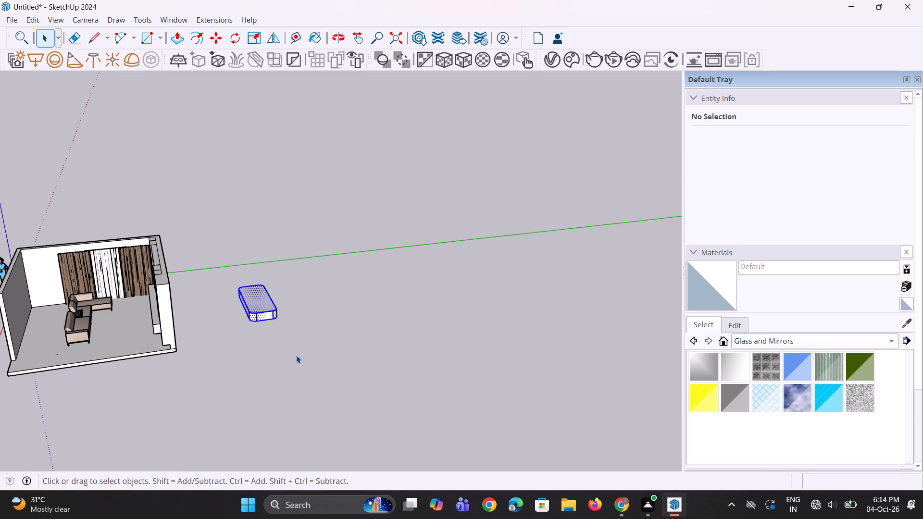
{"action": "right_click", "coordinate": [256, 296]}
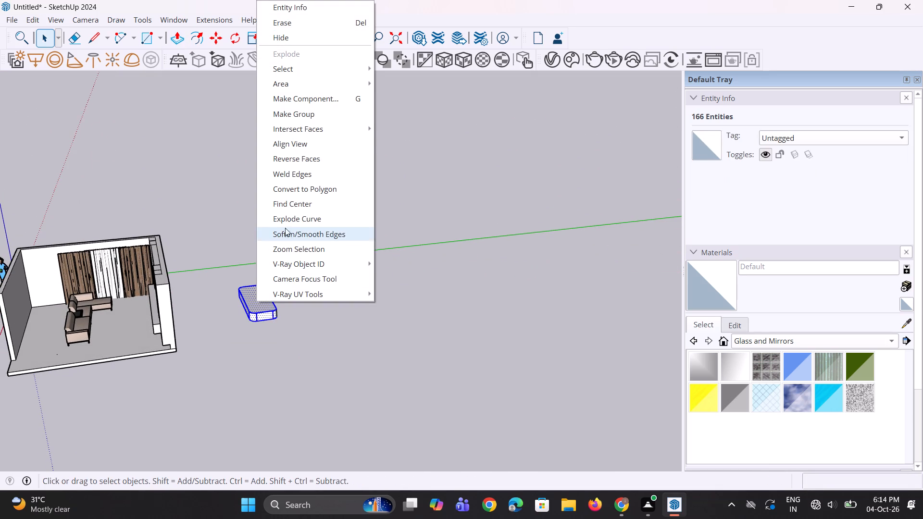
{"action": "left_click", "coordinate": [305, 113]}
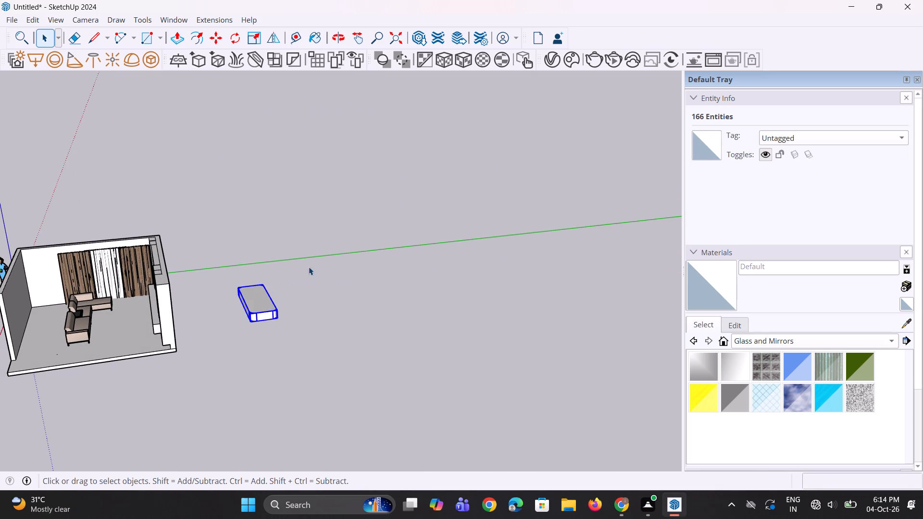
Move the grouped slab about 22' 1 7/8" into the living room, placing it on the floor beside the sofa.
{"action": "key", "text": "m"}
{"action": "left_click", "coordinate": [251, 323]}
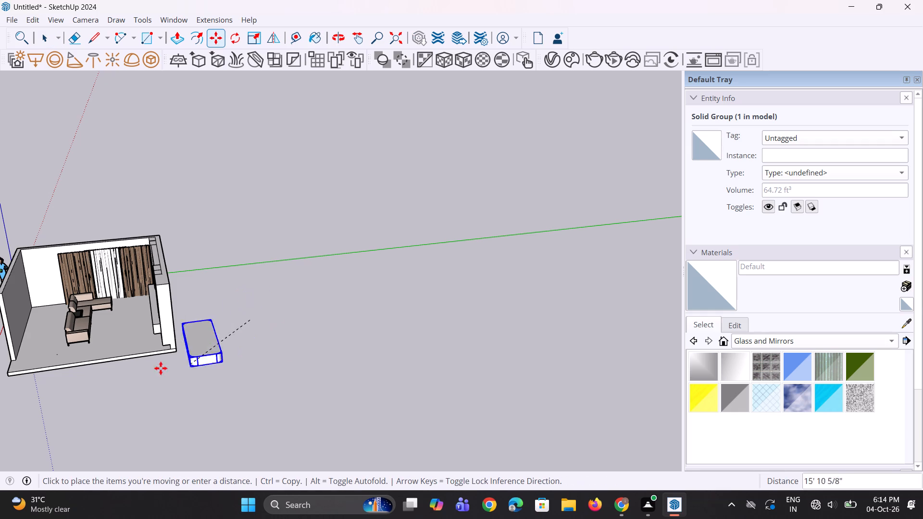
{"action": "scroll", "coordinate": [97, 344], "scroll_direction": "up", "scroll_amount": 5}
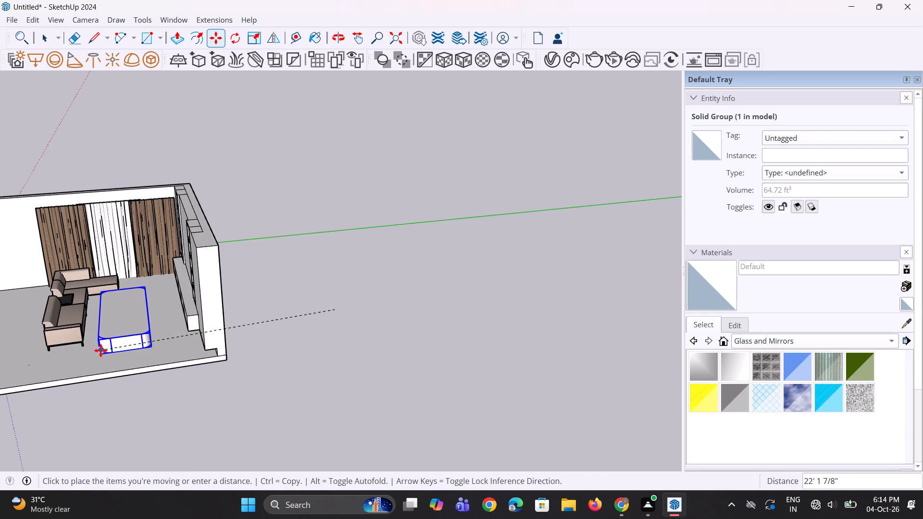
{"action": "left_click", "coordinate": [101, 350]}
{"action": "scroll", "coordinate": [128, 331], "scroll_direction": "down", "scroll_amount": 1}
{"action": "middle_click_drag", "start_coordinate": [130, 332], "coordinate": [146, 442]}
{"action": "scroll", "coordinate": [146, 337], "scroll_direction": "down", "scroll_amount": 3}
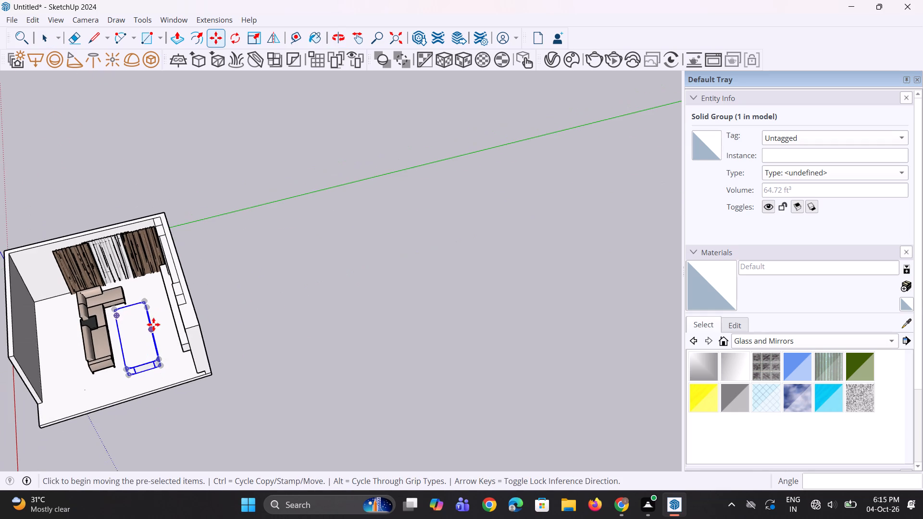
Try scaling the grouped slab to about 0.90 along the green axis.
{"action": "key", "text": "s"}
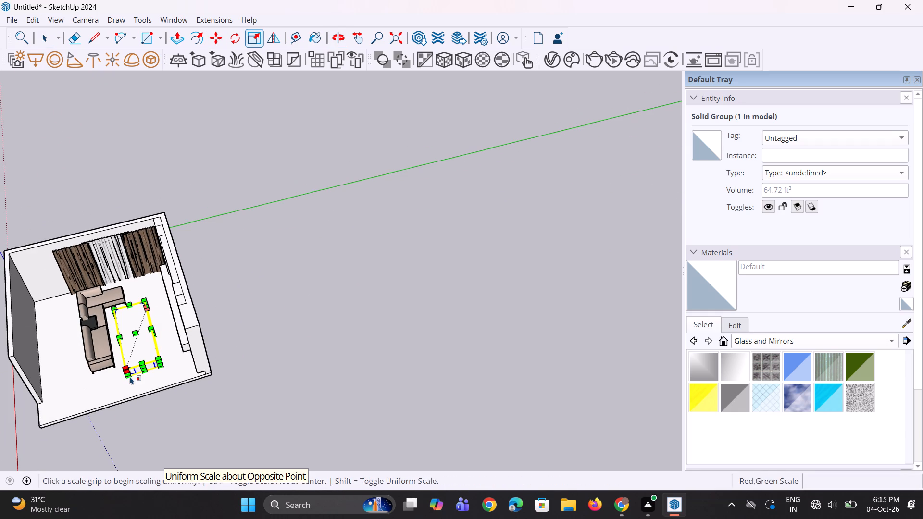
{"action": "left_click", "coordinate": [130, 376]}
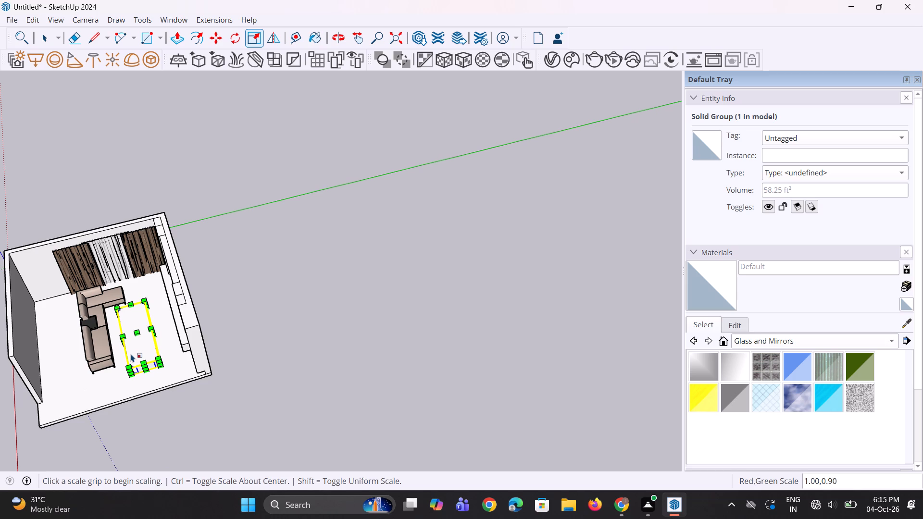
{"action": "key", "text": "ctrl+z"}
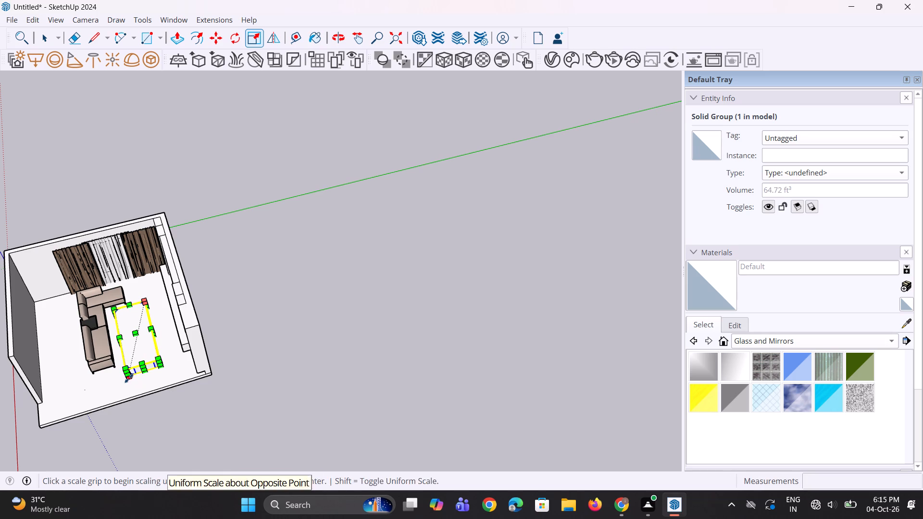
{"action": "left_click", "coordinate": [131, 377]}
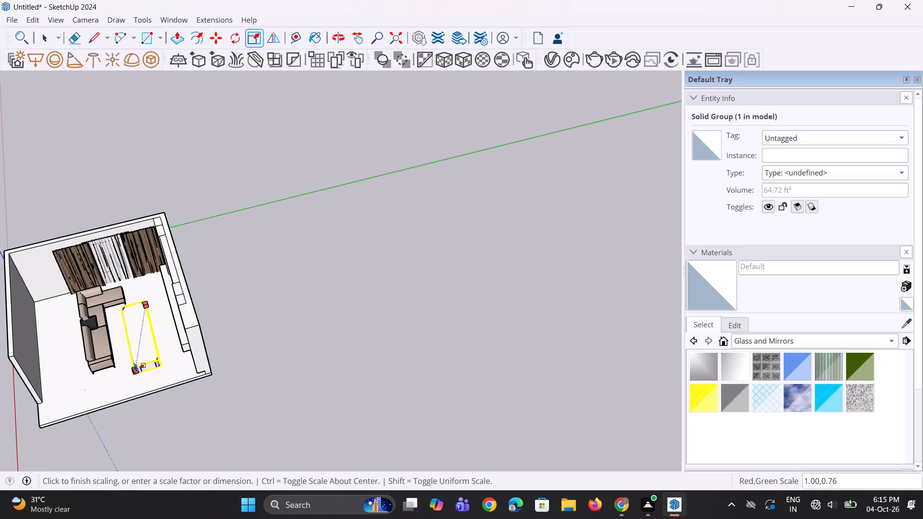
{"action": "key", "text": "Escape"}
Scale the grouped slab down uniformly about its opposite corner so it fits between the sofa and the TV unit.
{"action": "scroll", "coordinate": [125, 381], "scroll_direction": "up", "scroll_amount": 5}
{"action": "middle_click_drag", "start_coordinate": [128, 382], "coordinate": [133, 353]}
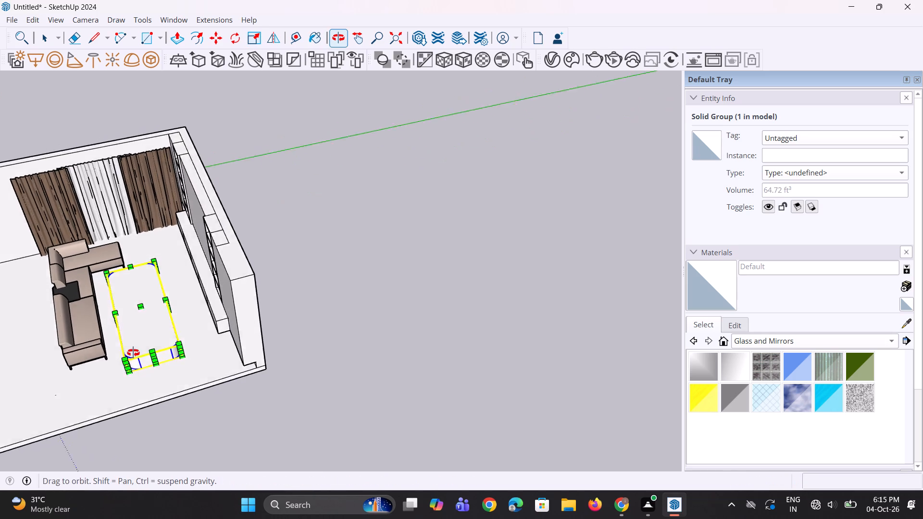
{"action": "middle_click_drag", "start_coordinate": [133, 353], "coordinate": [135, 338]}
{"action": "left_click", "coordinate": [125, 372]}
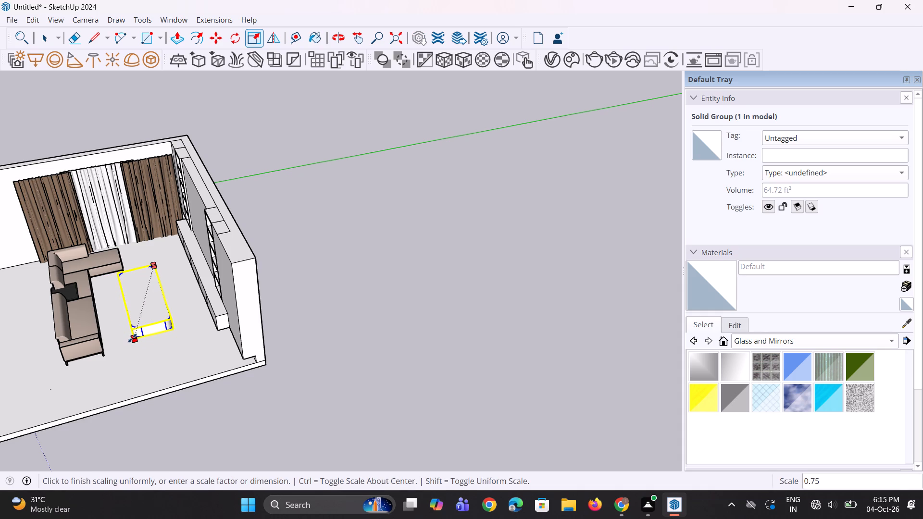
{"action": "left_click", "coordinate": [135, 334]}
Examine the slab's size and placement between the sofa and the TV unit from several angles.
{"action": "middle_click_drag", "start_coordinate": [136, 334], "coordinate": [288, 386]}
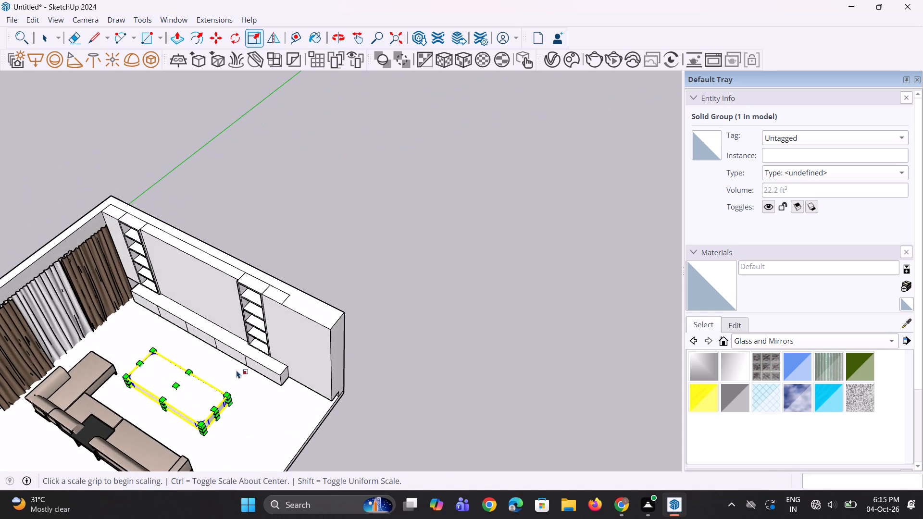
{"action": "scroll", "coordinate": [221, 368], "scroll_direction": "down", "scroll_amount": 6}
{"action": "middle_click_drag", "start_coordinate": [202, 376], "coordinate": [168, 330]}
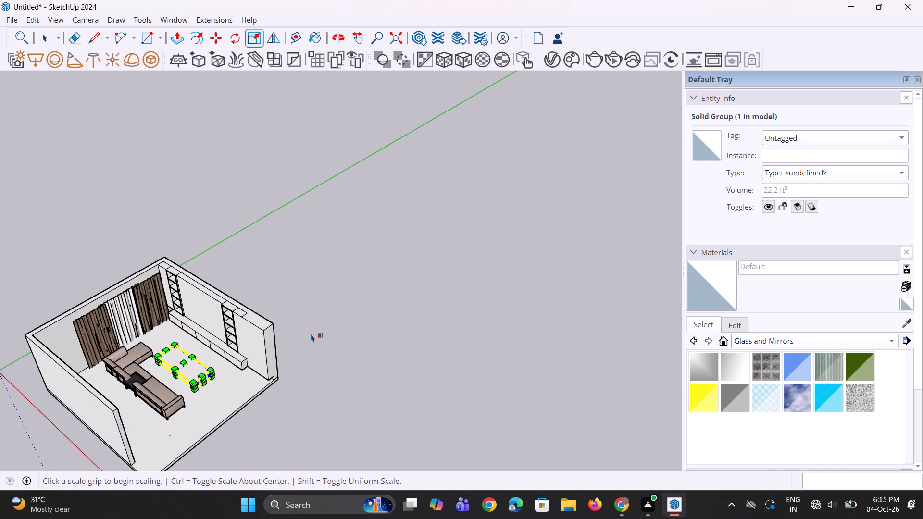
{"action": "key", "text": "space"}
{"action": "left_click", "coordinate": [331, 333]}
{"action": "middle_click_drag", "start_coordinate": [281, 463], "coordinate": [186, 369]}
{"action": "scroll", "coordinate": [177, 360], "scroll_direction": "down", "scroll_amount": 3}
{"action": "middle_click_drag", "start_coordinate": [176, 360], "coordinate": [120, 369]}
{"action": "scroll", "coordinate": [184, 331], "scroll_direction": "up", "scroll_amount": 7}
{"action": "middle_click_drag", "start_coordinate": [187, 339], "coordinate": [294, 347]}
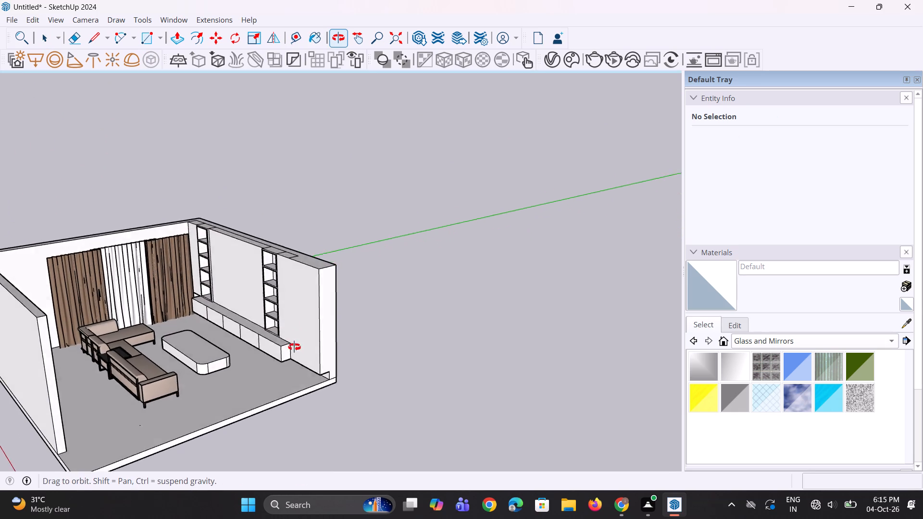
{"action": "middle_click_drag", "start_coordinate": [294, 347], "coordinate": [295, 349]}
{"action": "scroll", "coordinate": [237, 355], "scroll_direction": "up", "scroll_amount": 3}
{"action": "middle_click_drag", "start_coordinate": [233, 352], "coordinate": [265, 344]}
{"action": "scroll", "coordinate": [265, 344], "scroll_direction": "up", "scroll_amount": 1}
{"action": "scroll", "coordinate": [262, 340], "scroll_direction": "down", "scroll_amount": 6}
{"action": "scroll", "coordinate": [224, 334], "scroll_direction": "up", "scroll_amount": 4}
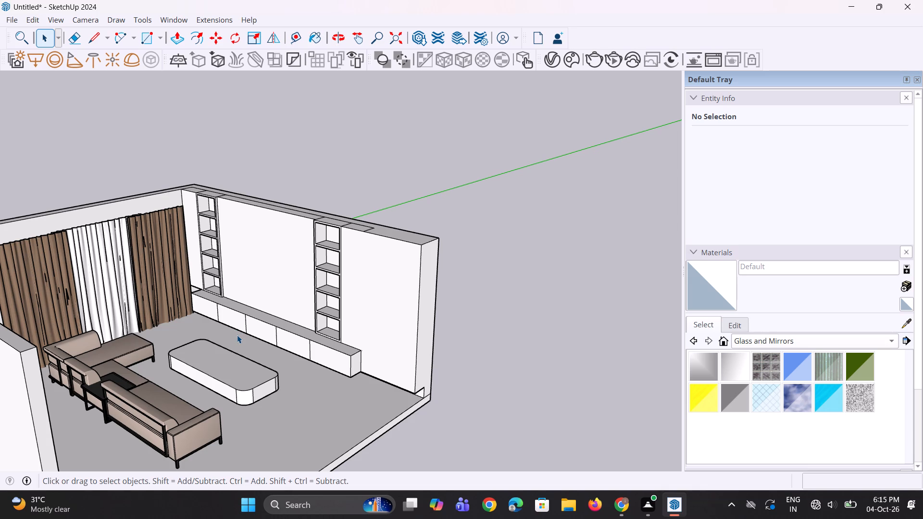
{"action": "scroll", "coordinate": [237, 335], "scroll_direction": "down", "scroll_amount": 6}
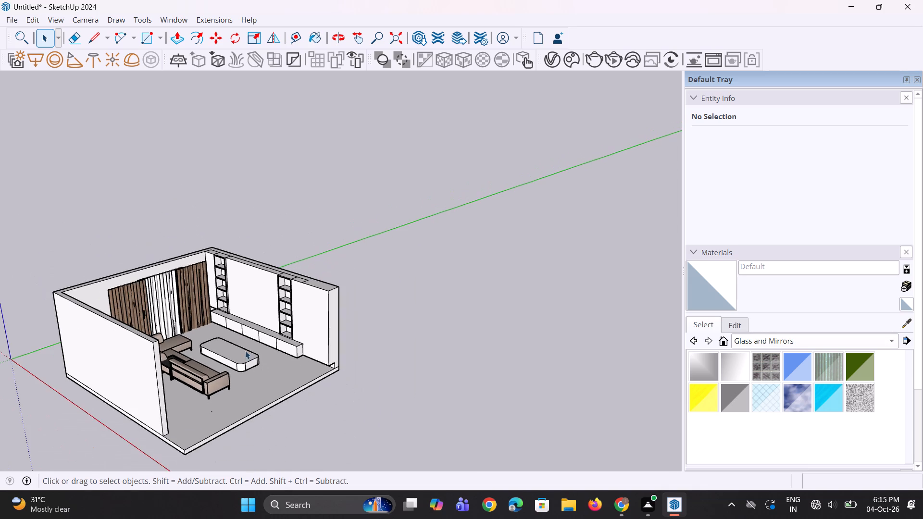
Undo the slab's scaling, move, grouping and extrusions back to the flat rounded rectangle beside the room.
{"action": "middle_click_drag", "start_coordinate": [270, 389], "coordinate": [218, 383]}
{"action": "key", "text": "ctrl+z"}
{"action": "key", "text": "ctrl+z"}
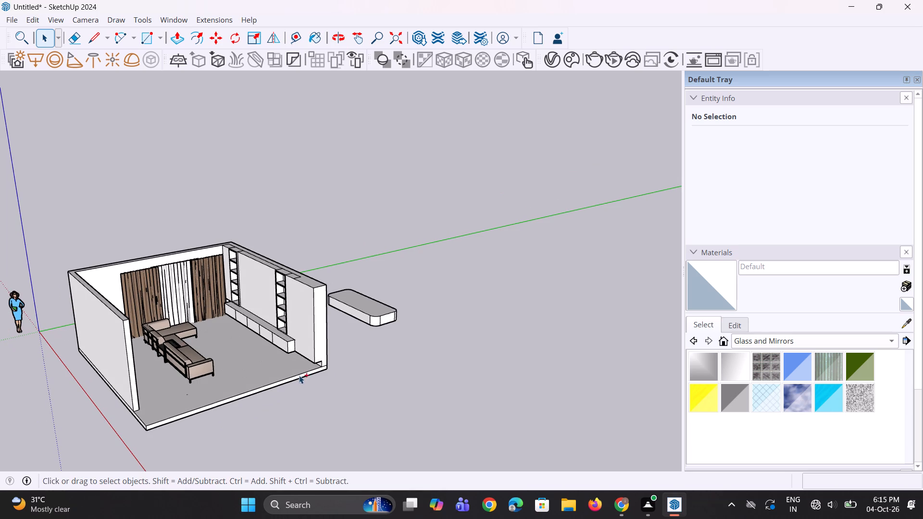
{"action": "key", "text": "ctrl+z"}
{"action": "key", "text": "ctrl+z"}
{"action": "key", "text": "ctrl+z"}
{"action": "key", "text": "ctrl+z"}
{"action": "key", "text": "ctrl+z"}
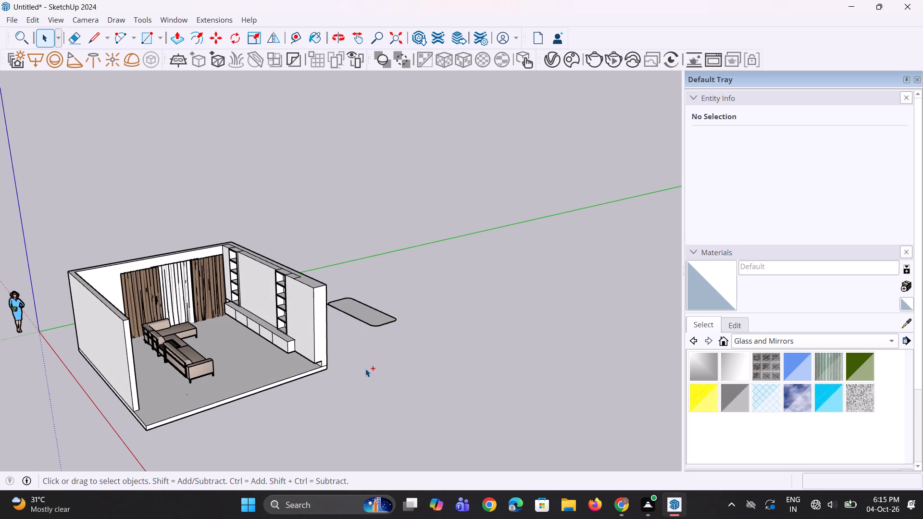
Undo the corner rounding back to the plain rectangle with sharp corners.
{"action": "key", "text": "ctrl+z"}
{"action": "key", "text": "ctrl+z"}
{"action": "key", "text": "ctrl+z"}
{"action": "key", "text": "ctrl+z"}
{"action": "key", "text": "ctrl+z"}
{"action": "key", "text": "ctrl+z"}
{"action": "key", "text": "ctrl+z"}
{"action": "key", "text": "ctrl+z"}
{"action": "key", "text": "ctrl+z"}
{"action": "middle_click_drag", "start_coordinate": [393, 358], "coordinate": [256, 439]}
{"action": "scroll", "coordinate": [389, 272], "scroll_direction": "up", "scroll_amount": 8}
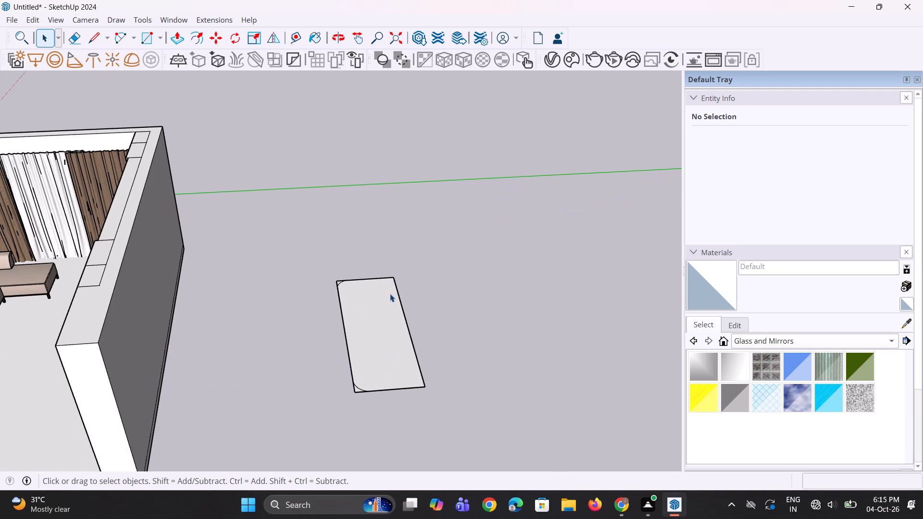
{"action": "key", "text": "ctrl+z"}
{"action": "key", "text": "ctrl+z"}
Draw a circle with a radius of about 1' 7 13/16" near the middle of the rectangle's underside.
{"action": "middle_click_drag", "start_coordinate": [384, 369], "coordinate": [424, 246]}
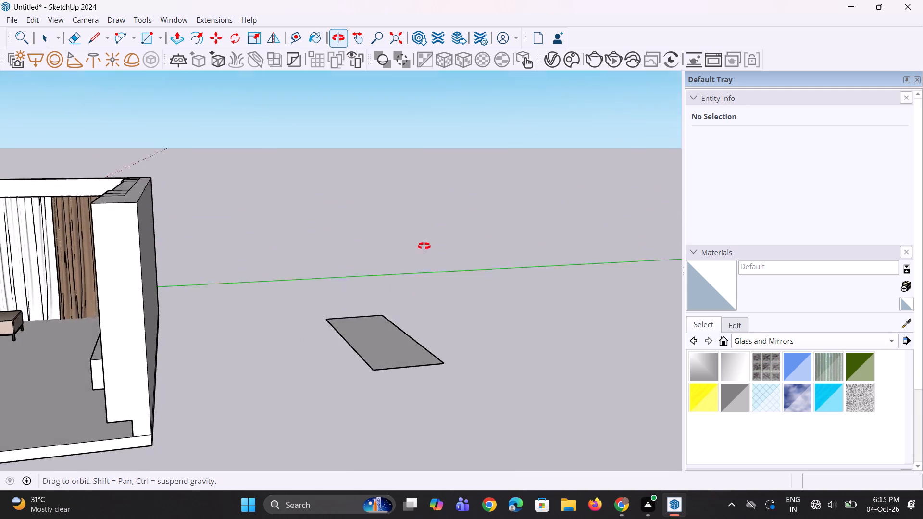
{"action": "middle_click_drag", "start_coordinate": [424, 246], "coordinate": [423, 246]}
{"action": "scroll", "coordinate": [379, 344], "scroll_direction": "down", "scroll_amount": 3}
{"action": "scroll", "coordinate": [383, 359], "scroll_direction": "up", "scroll_amount": 1}
{"action": "middle_click_drag", "start_coordinate": [385, 358], "coordinate": [390, 223]}
{"action": "scroll", "coordinate": [370, 386], "scroll_direction": "up", "scroll_amount": 1}
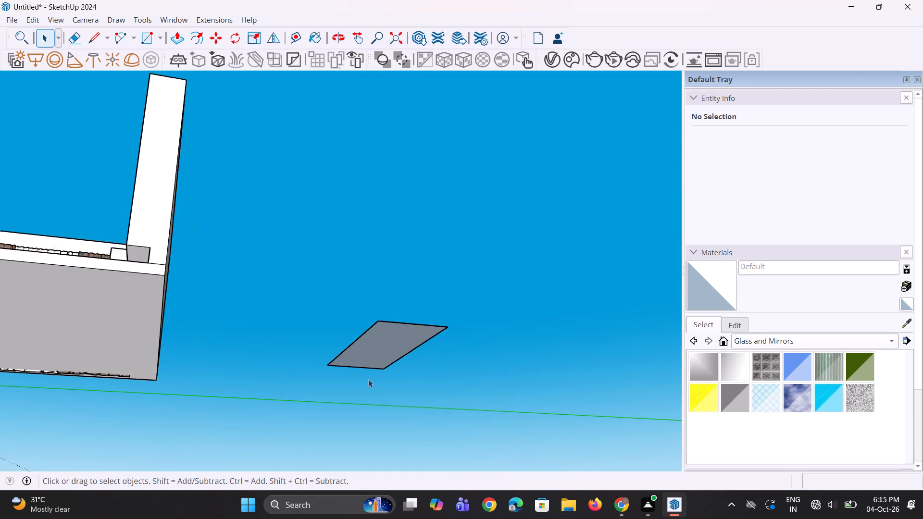
{"action": "scroll", "coordinate": [368, 379], "scroll_direction": "up", "scroll_amount": 3}
{"action": "key", "text": "c"}
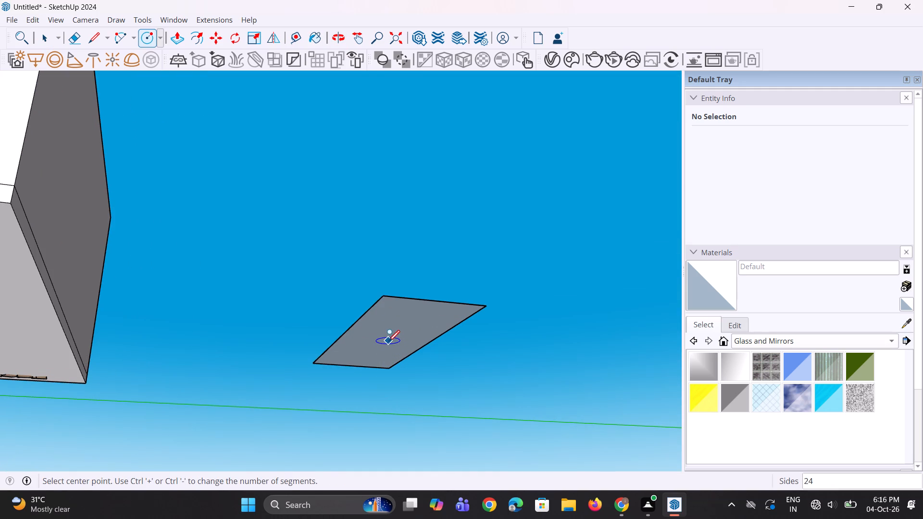
{"action": "left_click", "coordinate": [388, 341]}
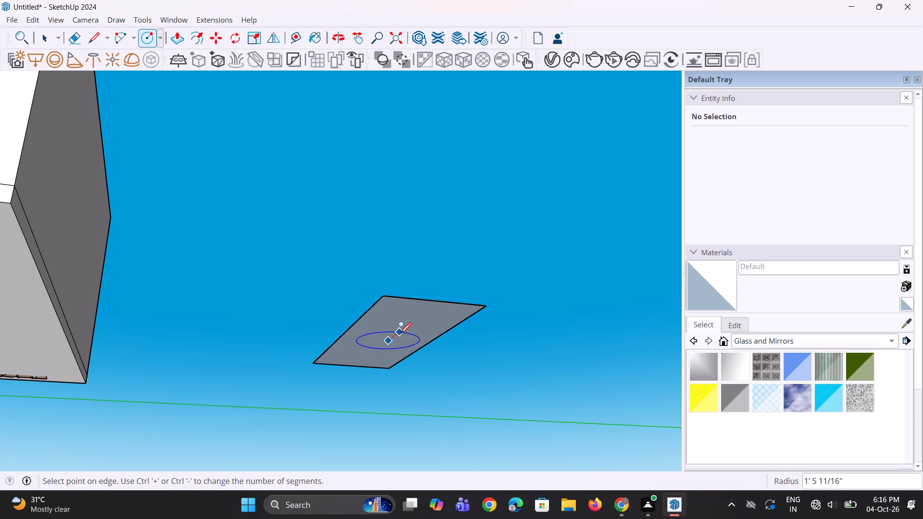
{"action": "left_click", "coordinate": [400, 330]}
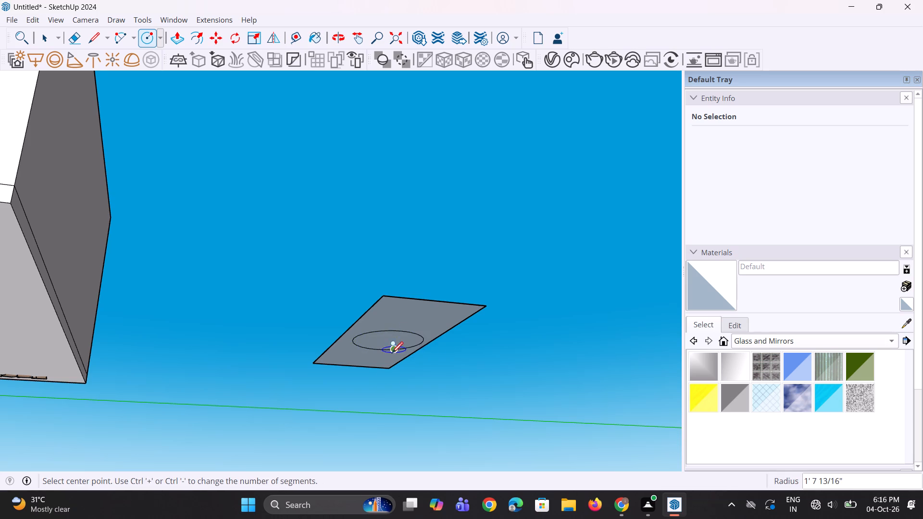
Undo the circle drawn on the flat rectangle.
{"action": "middle_click_drag", "start_coordinate": [392, 354], "coordinate": [388, 388]}
{"action": "scroll", "coordinate": [383, 352], "scroll_direction": "up", "scroll_amount": 1}
{"action": "middle_click_drag", "start_coordinate": [384, 366], "coordinate": [381, 417]}
{"action": "key", "text": "p"}
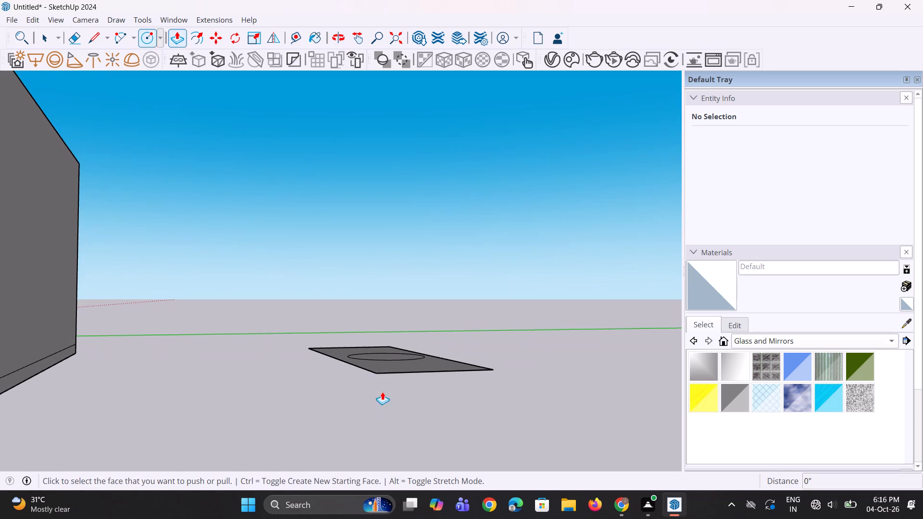
{"action": "middle_click_drag", "start_coordinate": [398, 366], "coordinate": [392, 408]}
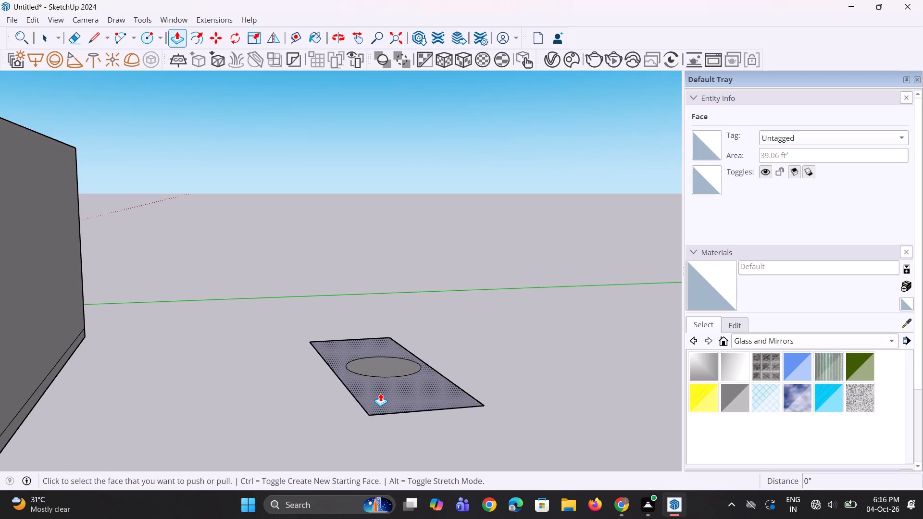
{"action": "key", "text": "ctrl+z"}
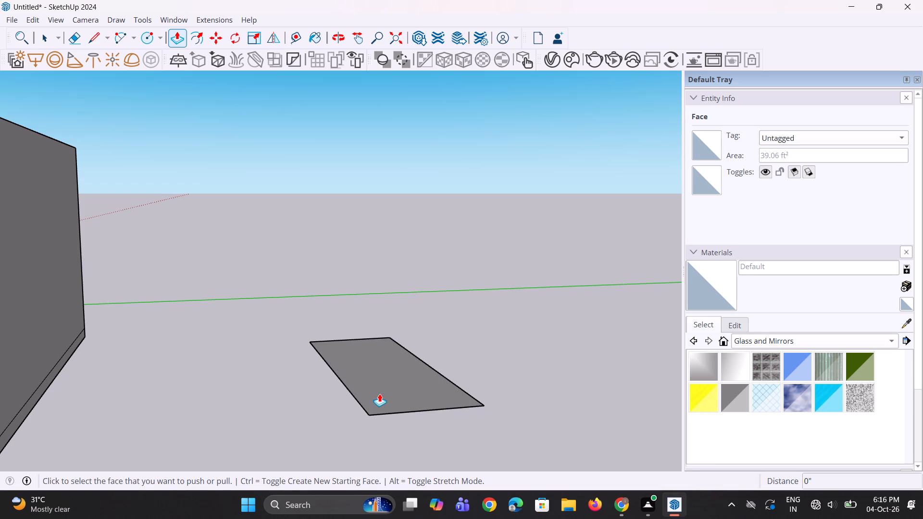
Extrude the rectangle upward about 6 9/16" into a slab.
{"action": "left_click", "coordinate": [379, 394]}
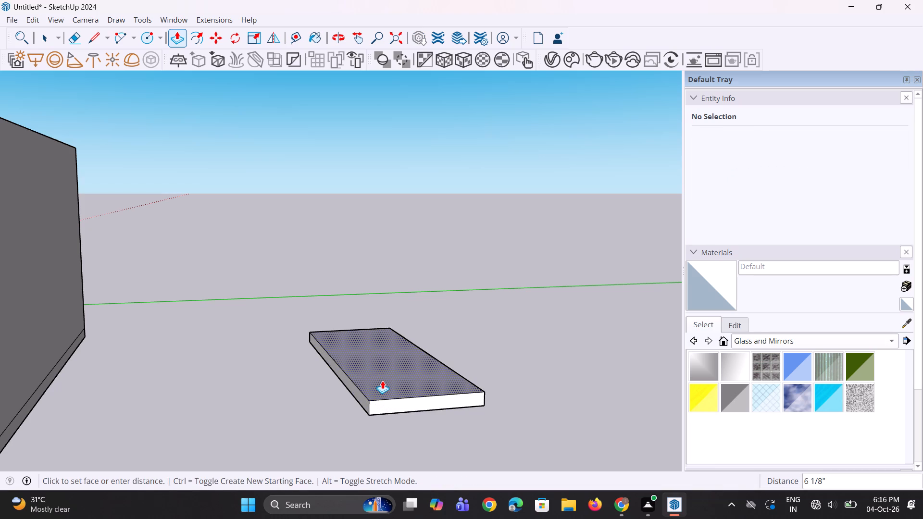
{"action": "left_click", "coordinate": [382, 380]}
Copy the underside's short edge along the slab's full length, dividing by /2 for a crosswise centre line.
{"action": "middle_click_drag", "start_coordinate": [376, 411], "coordinate": [387, 292]}
{"action": "scroll", "coordinate": [387, 344], "scroll_direction": "up", "scroll_amount": 2}
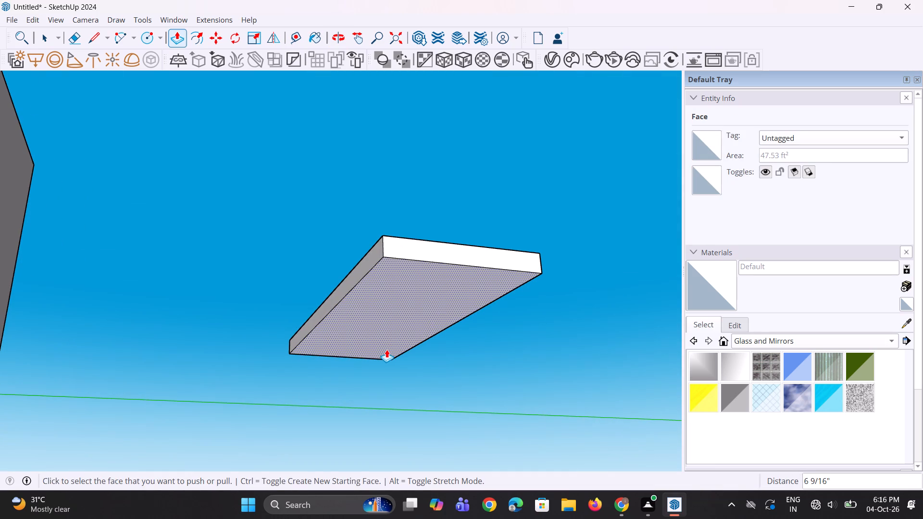
{"action": "key", "text": "c"}
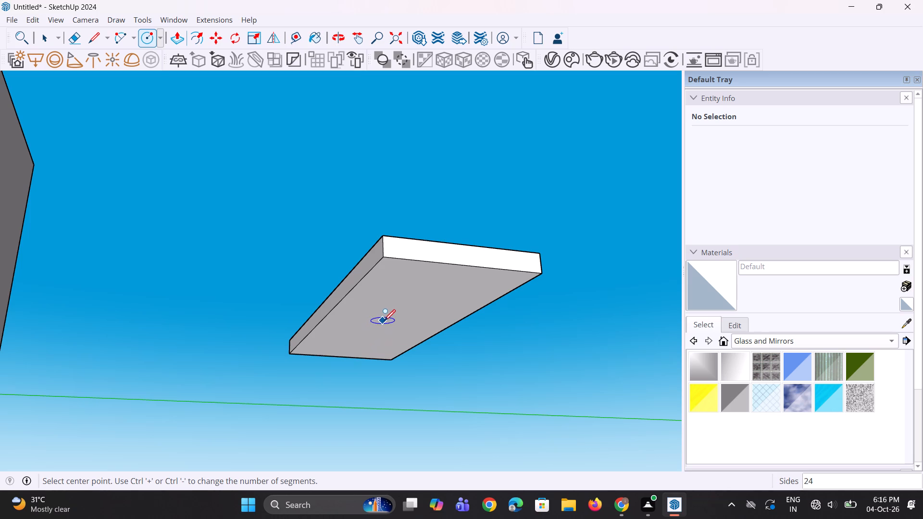
{"action": "middle_click_drag", "start_coordinate": [398, 329], "coordinate": [383, 260]}
{"action": "scroll", "coordinate": [399, 325], "scroll_direction": "up", "scroll_amount": 1}
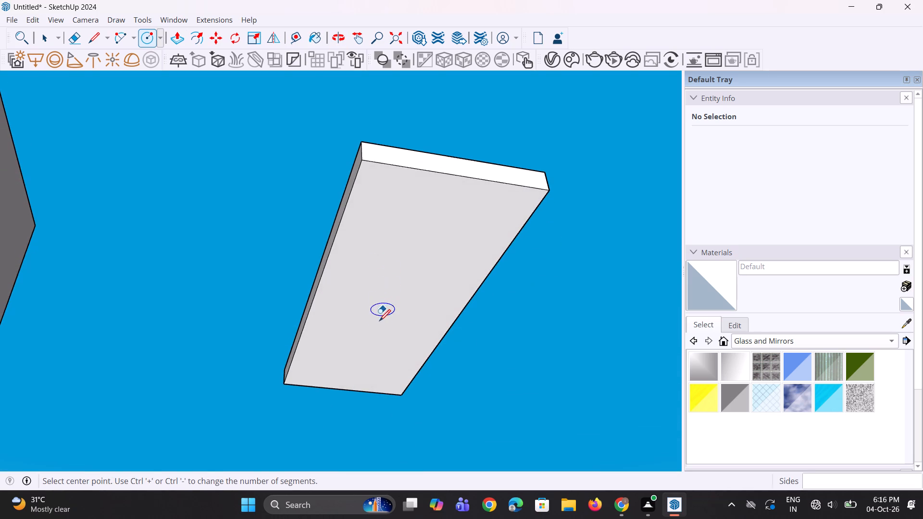
{"action": "scroll", "coordinate": [377, 329], "scroll_direction": "down", "scroll_amount": 3}
{"action": "key", "text": "space"}
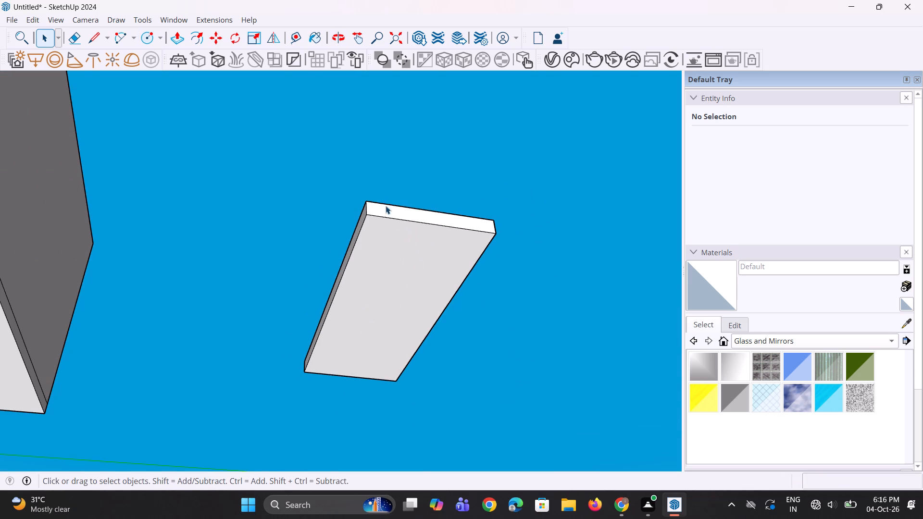
{"action": "left_click", "coordinate": [364, 379]}
{"action": "key", "text": "m"}
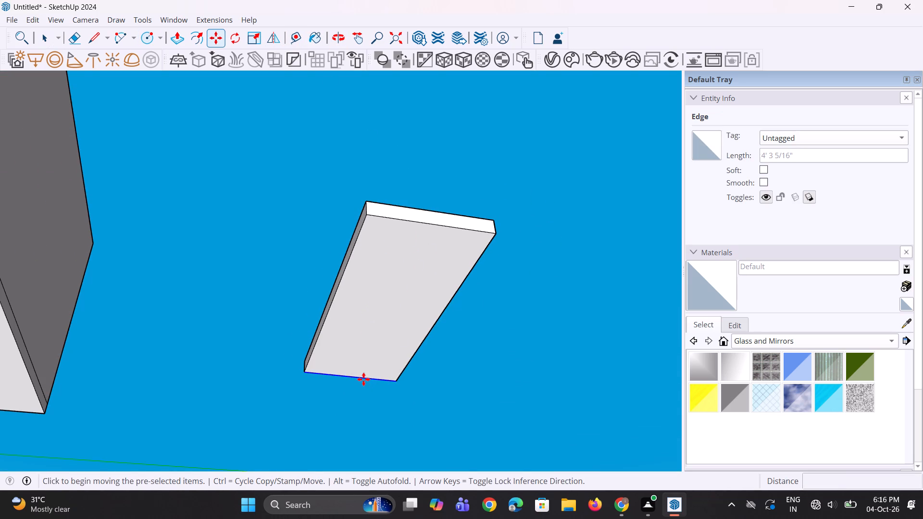
{"action": "left_click", "coordinate": [398, 384]}
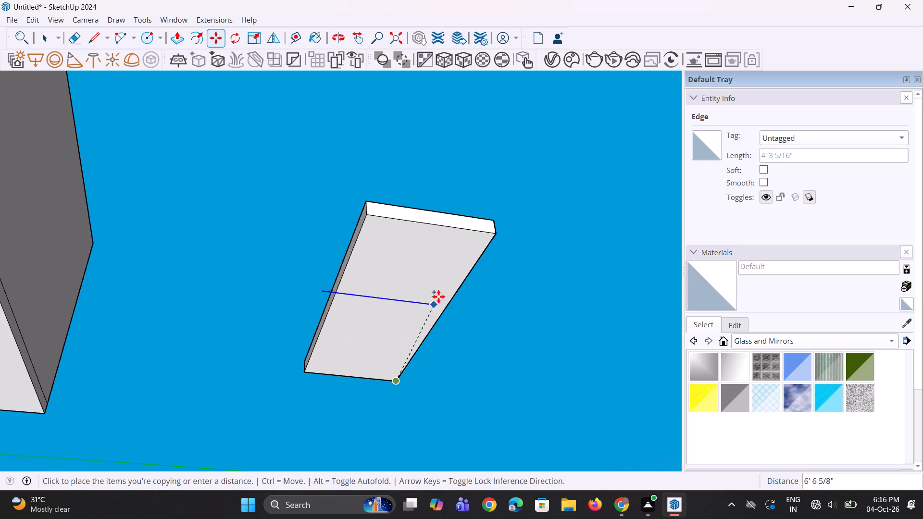
{"action": "left_click", "coordinate": [492, 235]}
{"action": "type", "text": "/2"}
{"action": "key", "text": "Return"}
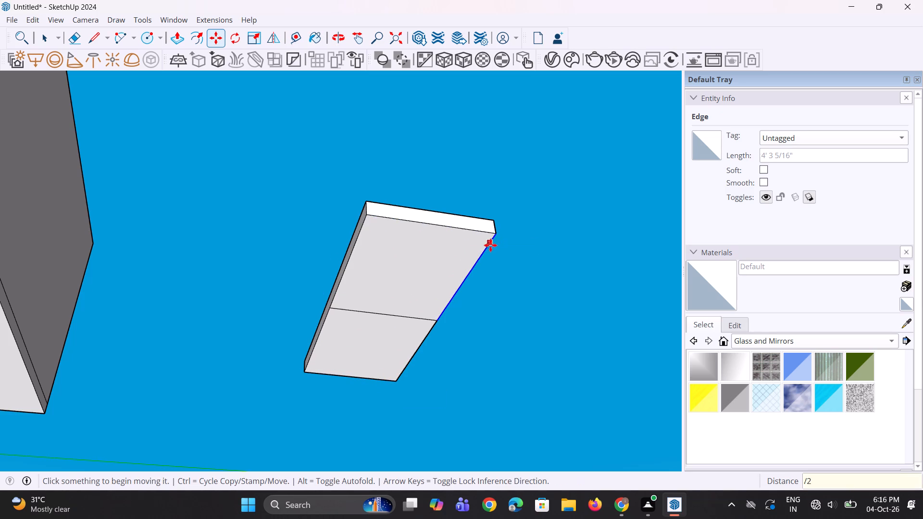
Copy both halves of the underside's long edge across the slab's width, dividing by /2 for a lengthwise centre line.
{"action": "key", "text": "space"}
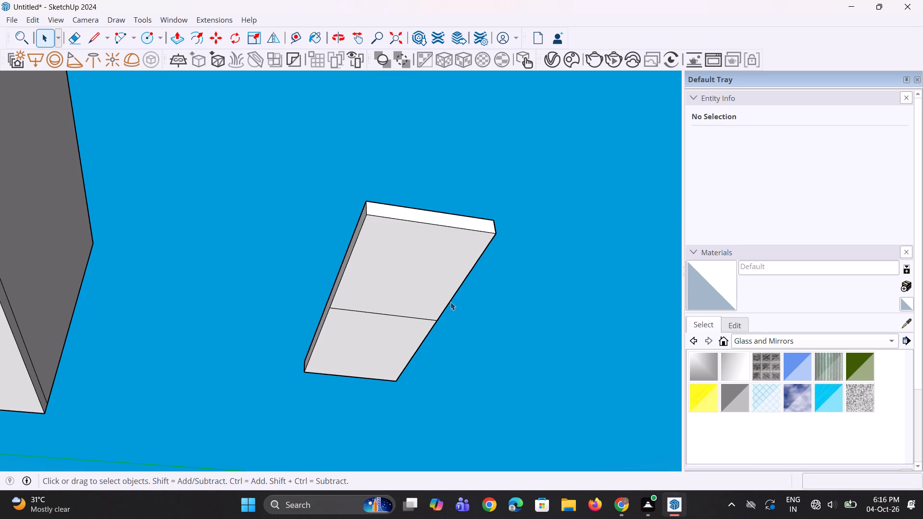
{"action": "left_click", "coordinate": [450, 301]}
{"action": "scroll", "coordinate": [437, 348], "scroll_direction": "up", "scroll_amount": 2}
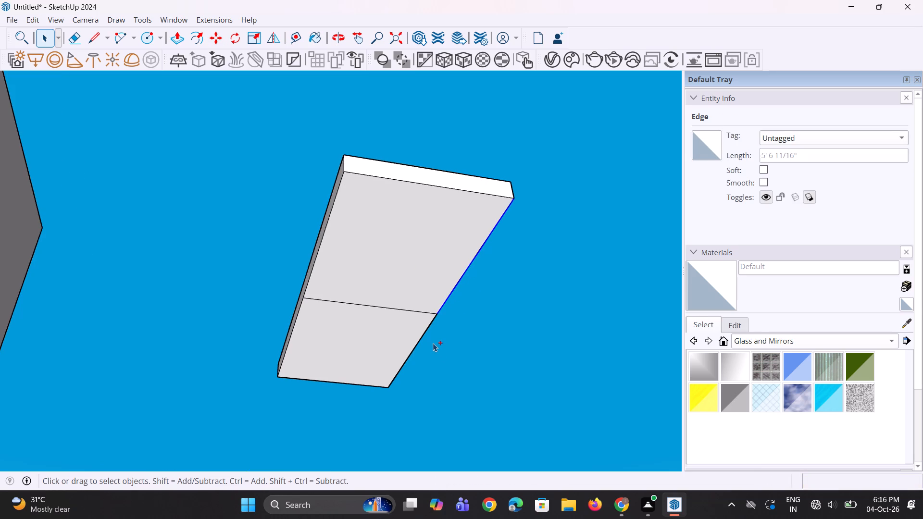
{"action": "left_click", "coordinate": [431, 324], "text": "ctrl"}
{"action": "key", "text": "m"}
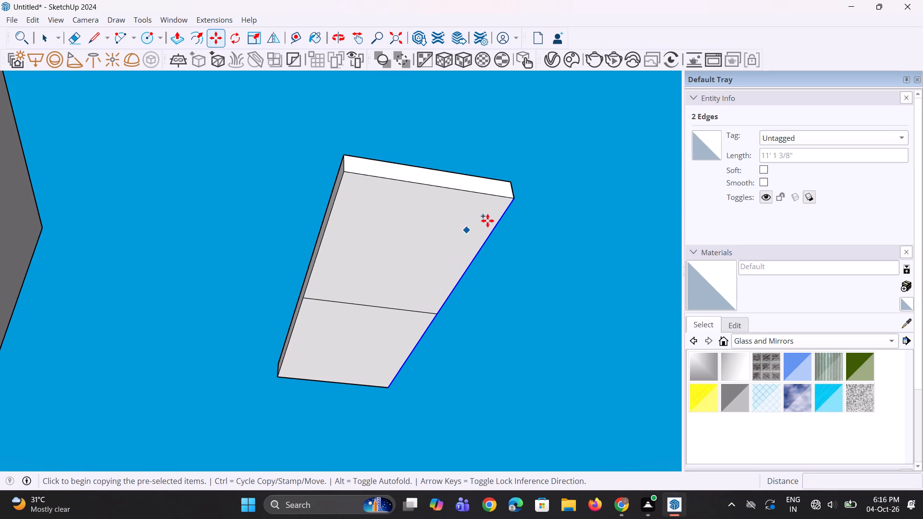
{"action": "left_click", "coordinate": [513, 199]}
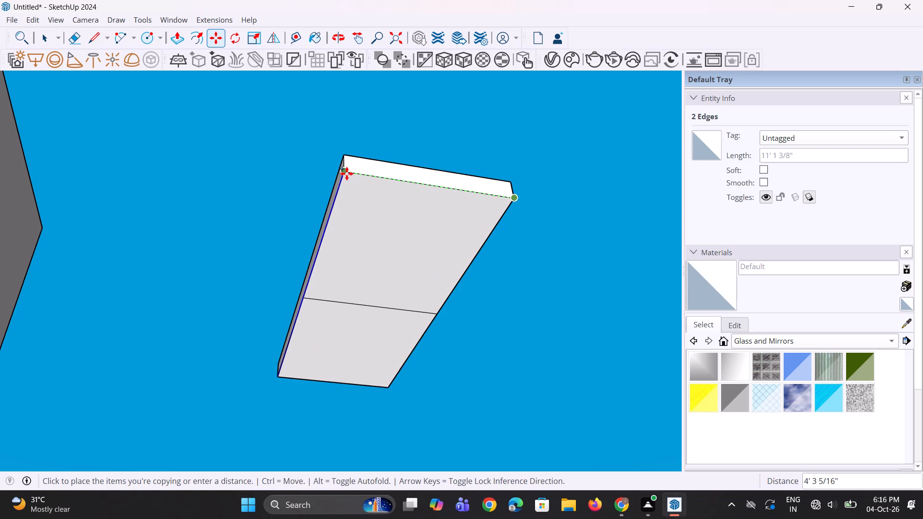
{"action": "left_click", "coordinate": [347, 173]}
{"action": "key", "text": "slash"}
{"action": "key", "text": "2"}
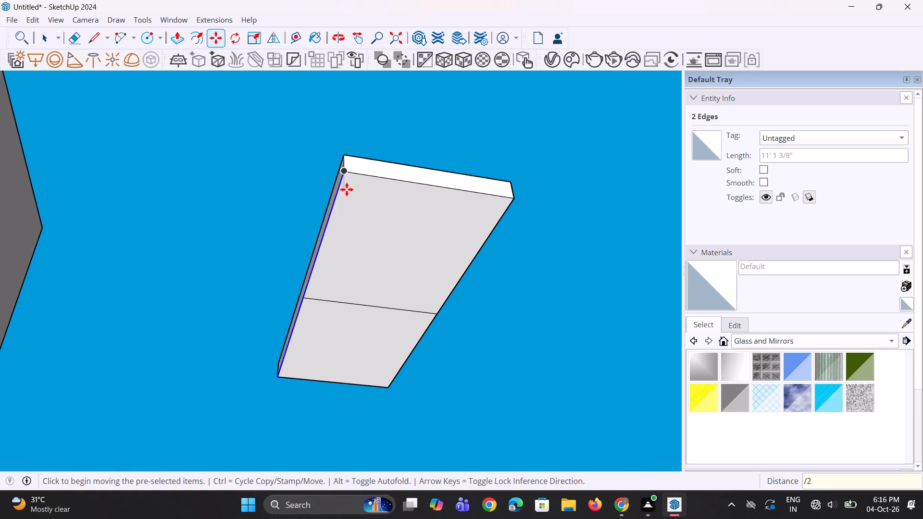
{"action": "key", "text": "Return"}
Draw a circle of about 1' 7 13/16" radius centred where the underside's two centre lines cross.
{"action": "key", "text": "c"}
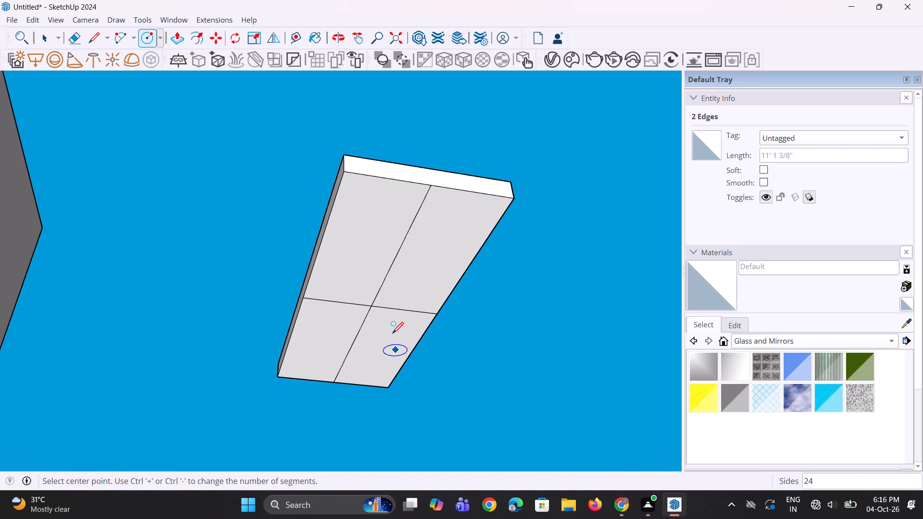
{"action": "left_click", "coordinate": [374, 306]}
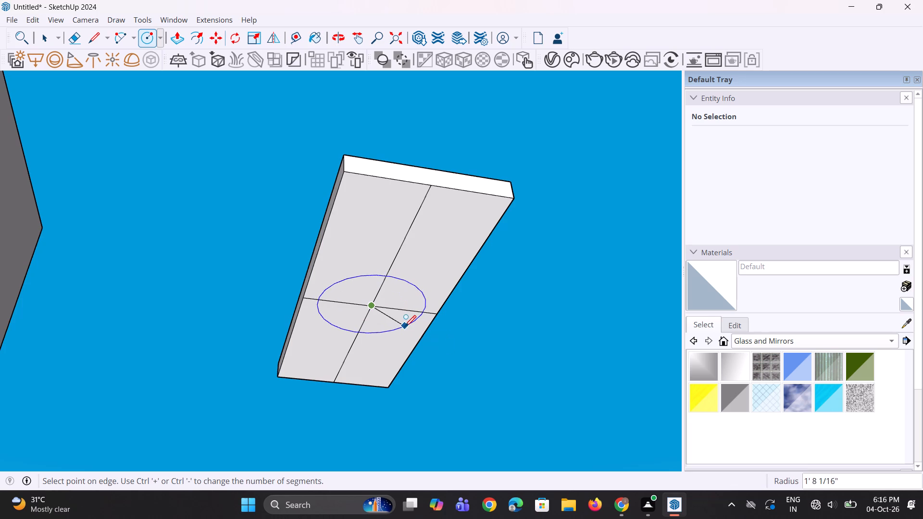
{"action": "left_click", "coordinate": [405, 326]}
Set the circle's two quarter arcs on the side away from the room to 25 segments each.
{"action": "key", "text": "space"}
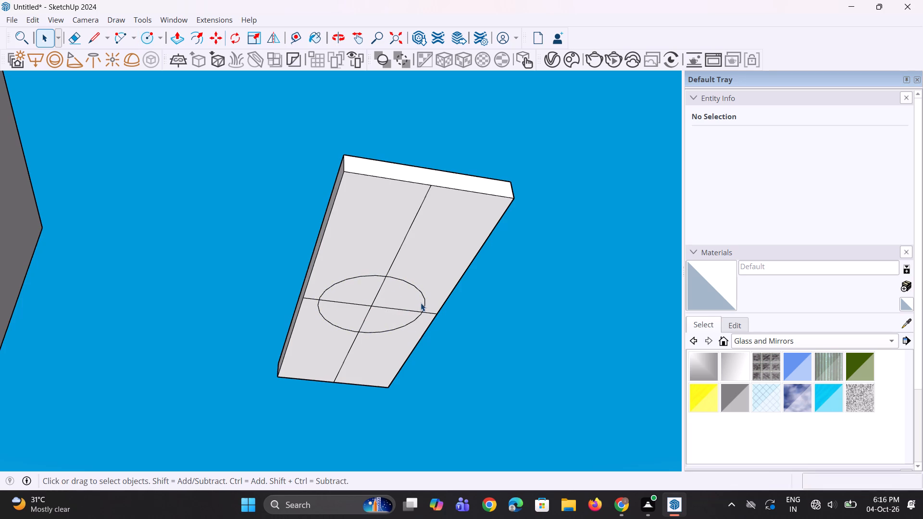
{"action": "left_click", "coordinate": [425, 304]}
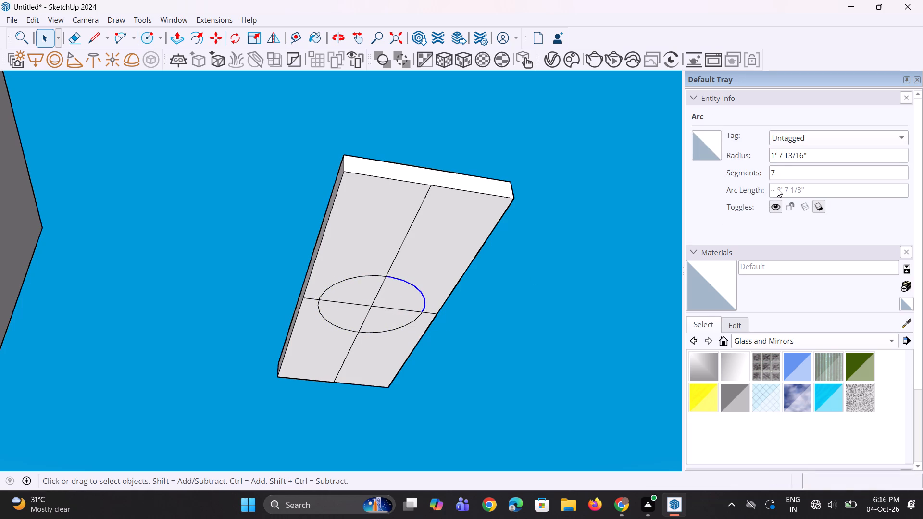
{"action": "left_click_drag", "start_coordinate": [781, 178], "coordinate": [740, 179]}
{"action": "type", "text": "25"}
{"action": "key", "text": "Return"}
{"action": "scroll", "coordinate": [408, 326], "scroll_direction": "up", "scroll_amount": 1}
{"action": "left_click", "coordinate": [406, 325]}
{"action": "key", "text": "2"}
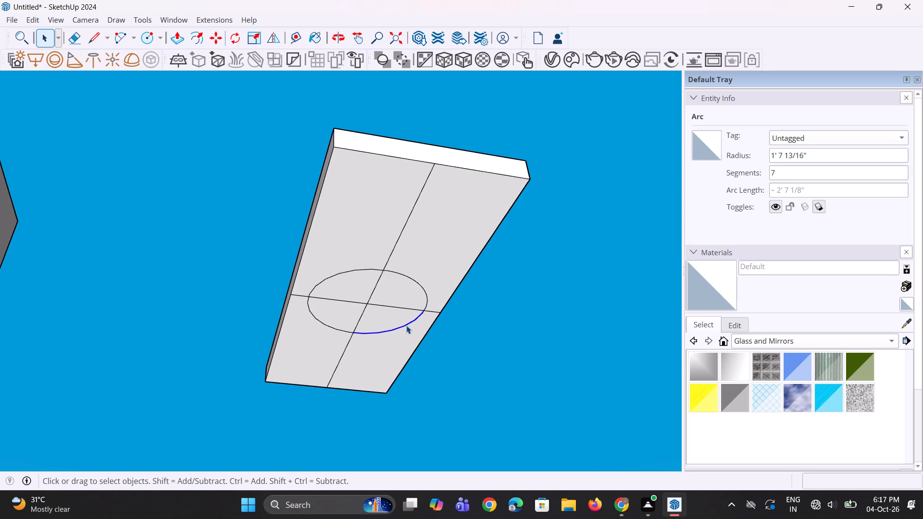
{"action": "key", "text": "5"}
{"action": "left_click_drag", "start_coordinate": [802, 178], "coordinate": [738, 180]}
{"action": "type", "text": "25"}
{"action": "key", "text": "Return"}
Set the circle's two quarter arcs on the side toward the room to 37 segments each.
{"action": "left_click", "coordinate": [344, 272]}
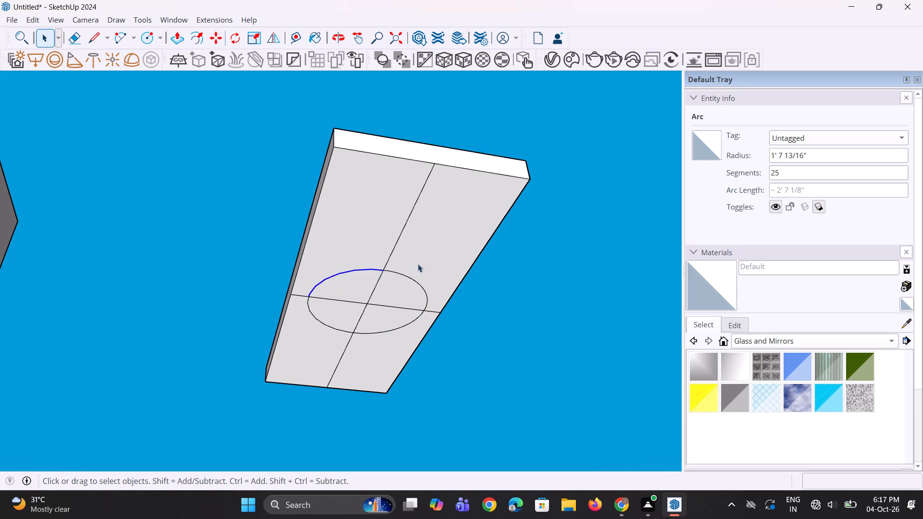
{"action": "left_click_drag", "start_coordinate": [786, 174], "coordinate": [728, 178]}
{"action": "type", "text": "37"}
{"action": "key", "text": "Return"}
{"action": "left_click", "coordinate": [344, 330]}
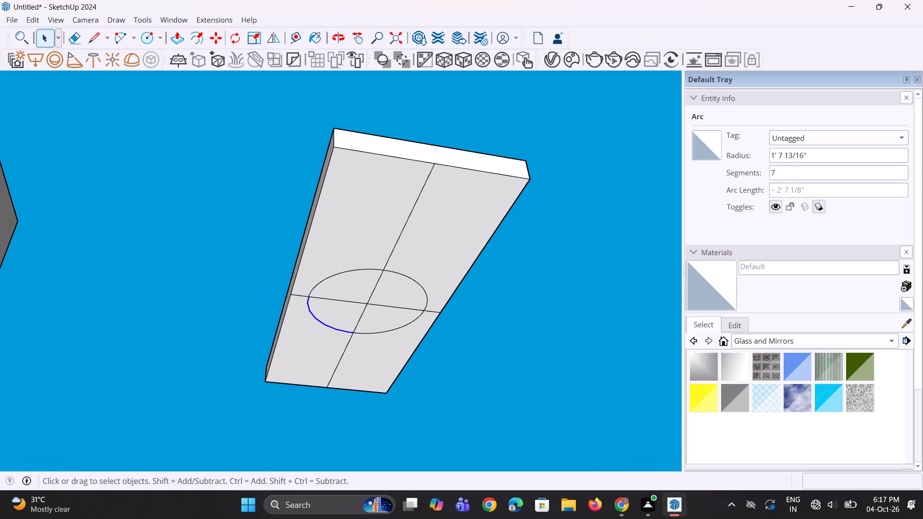
{"action": "left_click", "coordinate": [773, 173]}
{"action": "key", "text": "3"}
{"action": "key", "text": "Return"}
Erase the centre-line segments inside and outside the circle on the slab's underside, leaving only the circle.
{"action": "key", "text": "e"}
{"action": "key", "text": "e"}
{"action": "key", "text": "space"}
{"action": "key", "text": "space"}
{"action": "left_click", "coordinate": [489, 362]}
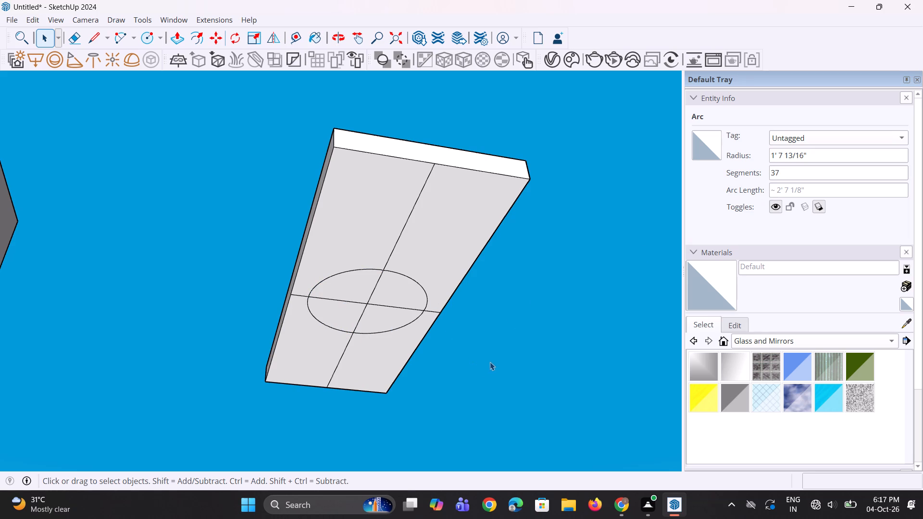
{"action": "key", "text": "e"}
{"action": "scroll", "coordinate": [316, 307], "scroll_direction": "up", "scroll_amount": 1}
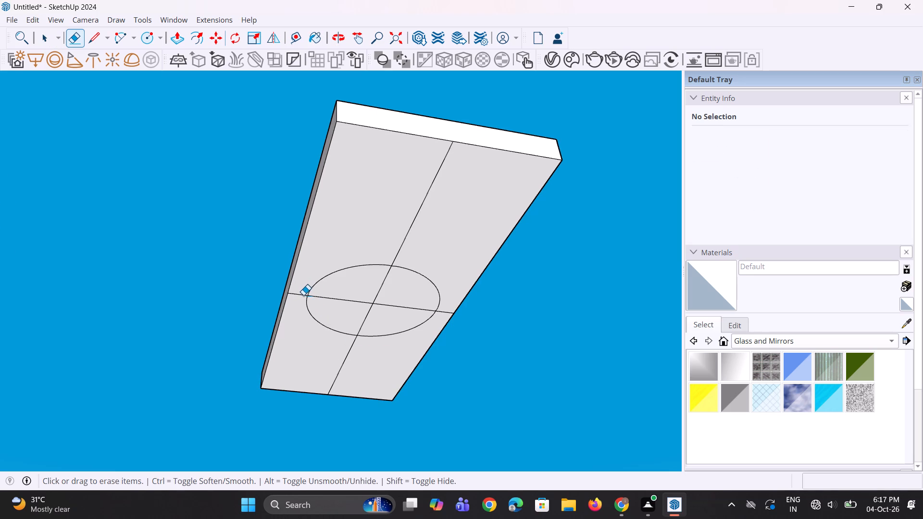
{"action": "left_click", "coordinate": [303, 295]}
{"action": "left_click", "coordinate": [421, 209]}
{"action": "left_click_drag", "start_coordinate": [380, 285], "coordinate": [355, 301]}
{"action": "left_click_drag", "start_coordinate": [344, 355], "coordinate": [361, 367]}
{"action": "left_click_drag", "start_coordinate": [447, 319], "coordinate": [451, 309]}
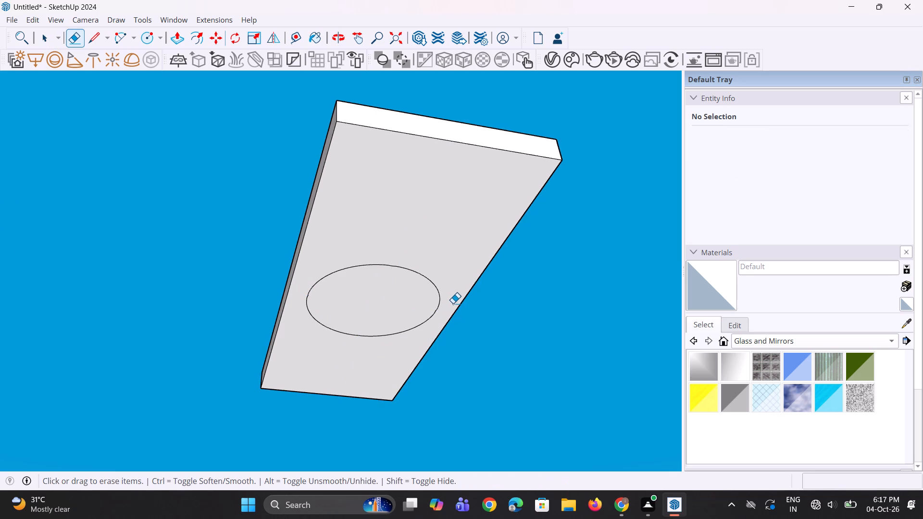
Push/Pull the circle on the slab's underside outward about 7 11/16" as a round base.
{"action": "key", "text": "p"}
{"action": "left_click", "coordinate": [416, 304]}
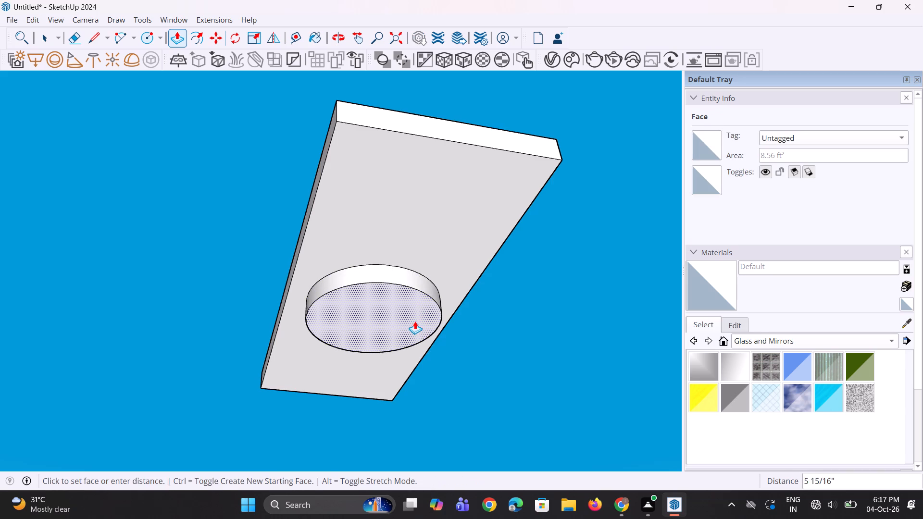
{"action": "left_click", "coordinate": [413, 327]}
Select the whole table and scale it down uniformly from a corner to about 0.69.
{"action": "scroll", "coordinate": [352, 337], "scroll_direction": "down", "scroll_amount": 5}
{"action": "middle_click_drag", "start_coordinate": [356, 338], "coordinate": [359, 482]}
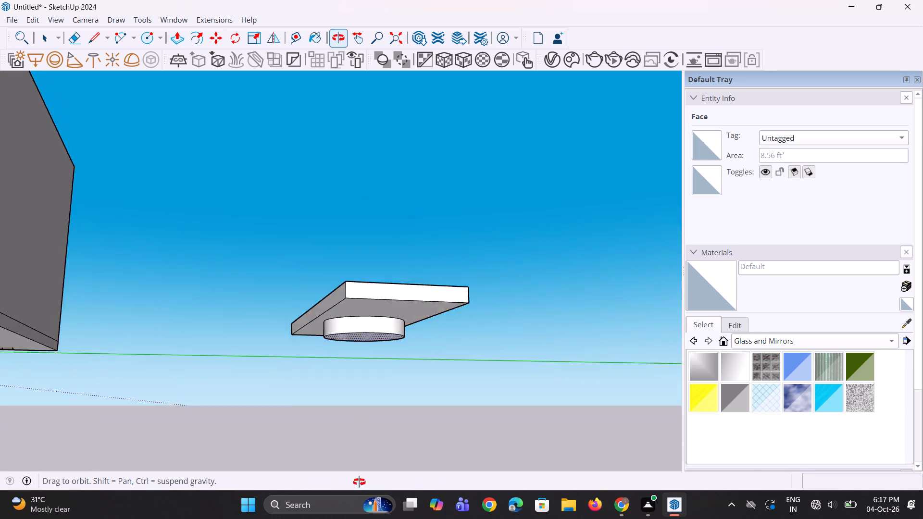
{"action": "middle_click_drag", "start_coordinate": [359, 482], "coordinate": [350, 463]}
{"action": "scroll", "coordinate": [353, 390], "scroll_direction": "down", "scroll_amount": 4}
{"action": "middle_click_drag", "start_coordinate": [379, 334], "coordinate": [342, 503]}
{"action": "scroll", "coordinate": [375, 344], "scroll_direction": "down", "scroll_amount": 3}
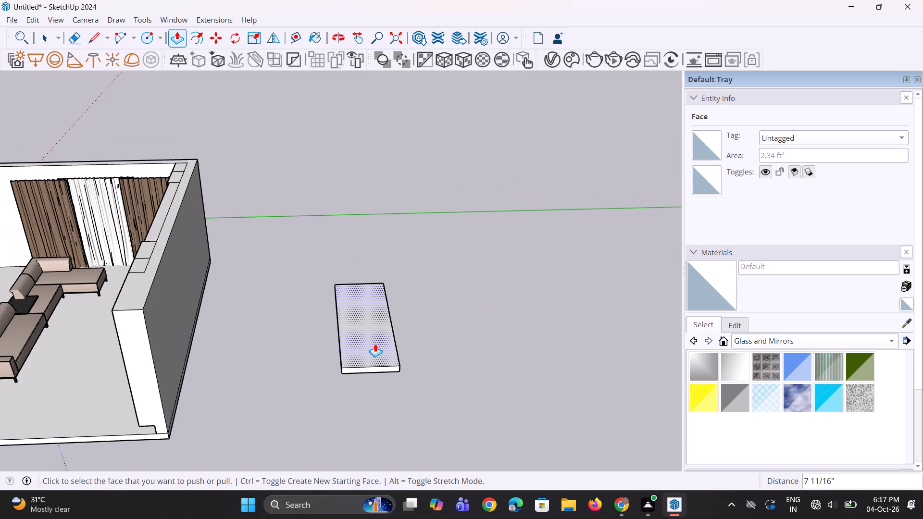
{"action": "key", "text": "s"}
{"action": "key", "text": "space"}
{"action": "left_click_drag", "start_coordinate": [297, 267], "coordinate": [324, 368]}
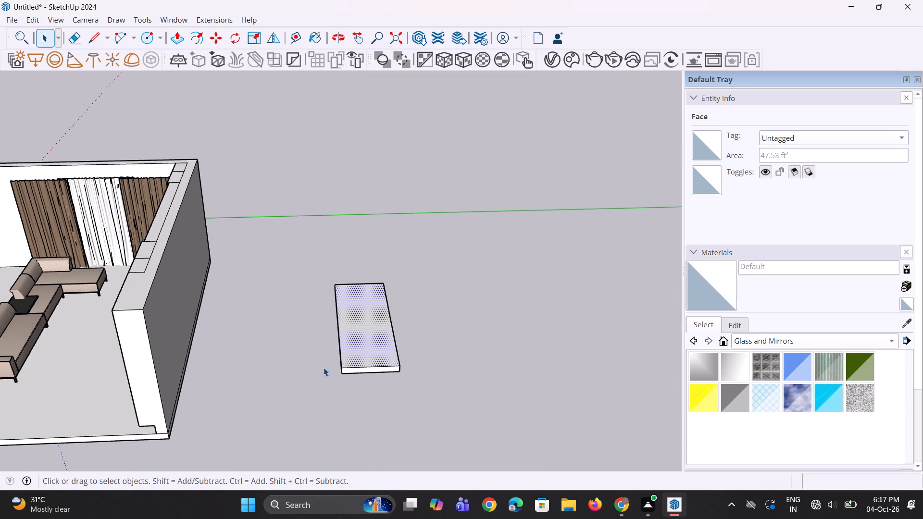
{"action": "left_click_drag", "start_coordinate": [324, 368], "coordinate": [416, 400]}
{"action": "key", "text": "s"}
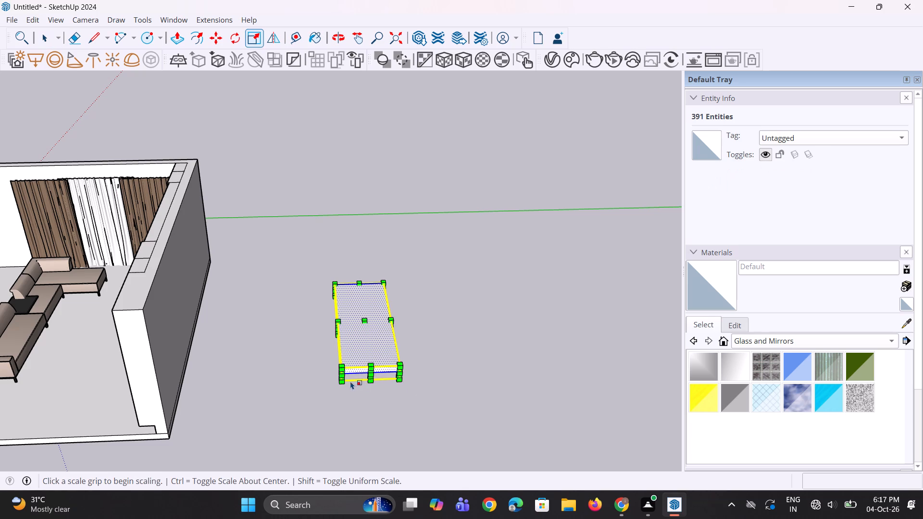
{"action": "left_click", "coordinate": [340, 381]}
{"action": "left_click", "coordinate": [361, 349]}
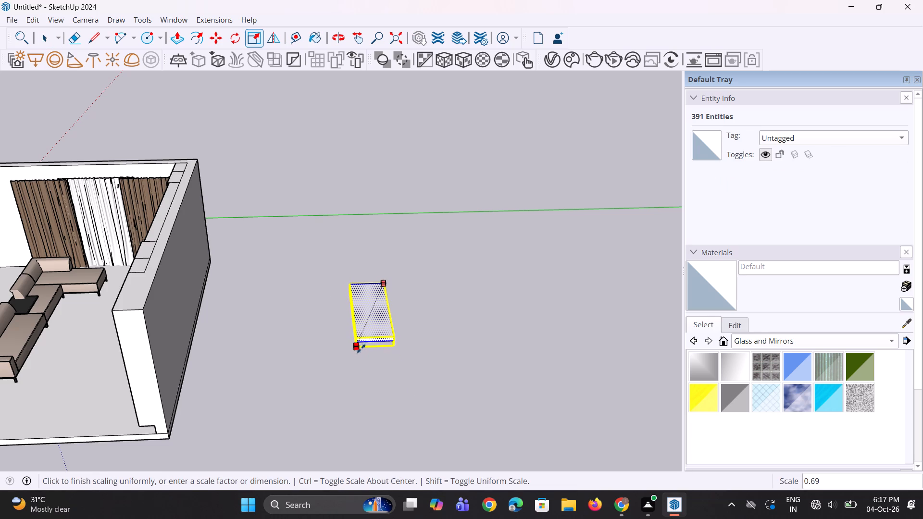
Examine the scaled table's underside and its round base from below.
{"action": "middle_click_drag", "start_coordinate": [398, 363], "coordinate": [383, 149]}
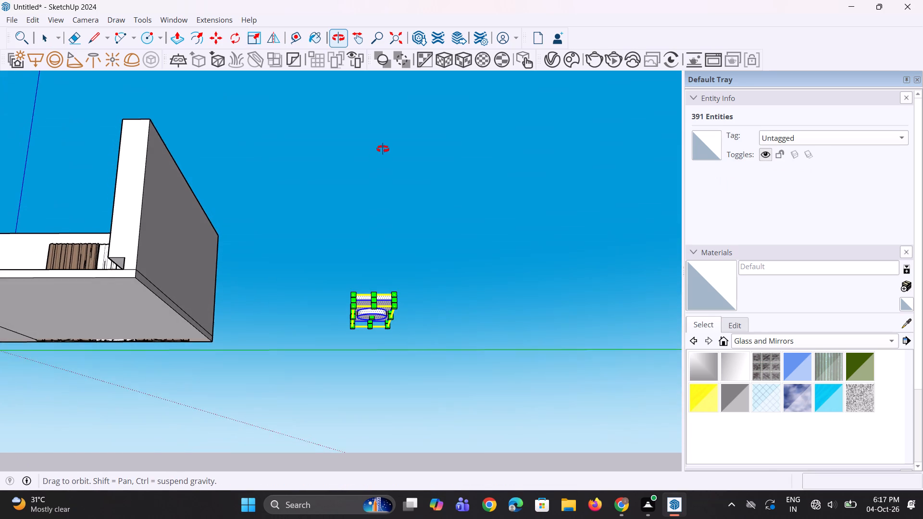
{"action": "middle_click_drag", "start_coordinate": [383, 149], "coordinate": [383, 150]}
{"action": "scroll", "coordinate": [326, 334], "scroll_direction": "up", "scroll_amount": 1}
{"action": "middle_click_drag", "start_coordinate": [334, 332], "coordinate": [349, 255]}
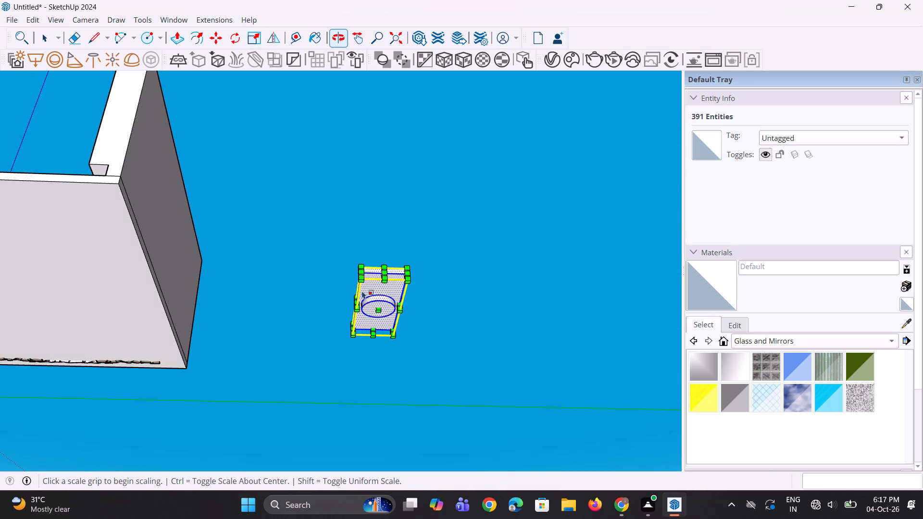
{"action": "scroll", "coordinate": [364, 305], "scroll_direction": "up", "scroll_amount": 5}
{"action": "middle_click_drag", "start_coordinate": [363, 315], "coordinate": [340, 294]}
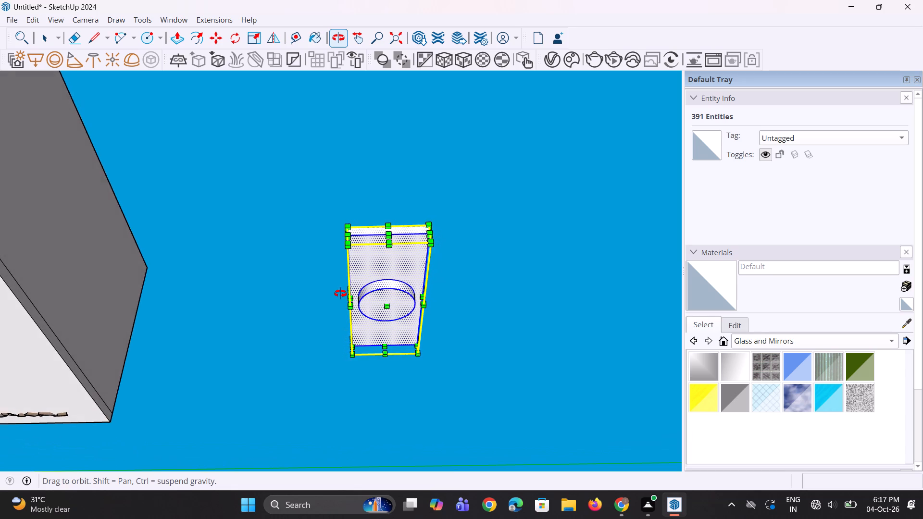
{"action": "middle_click_drag", "start_coordinate": [340, 294], "coordinate": [339, 296]}
{"action": "left_click", "coordinate": [339, 296]}
Undo the scaling, round base, line erasures, circle and both centre lines back to the plain slab, and clear the selection.
{"action": "key", "text": "ctrl+z"}
{"action": "key", "text": "ctrl+z"}
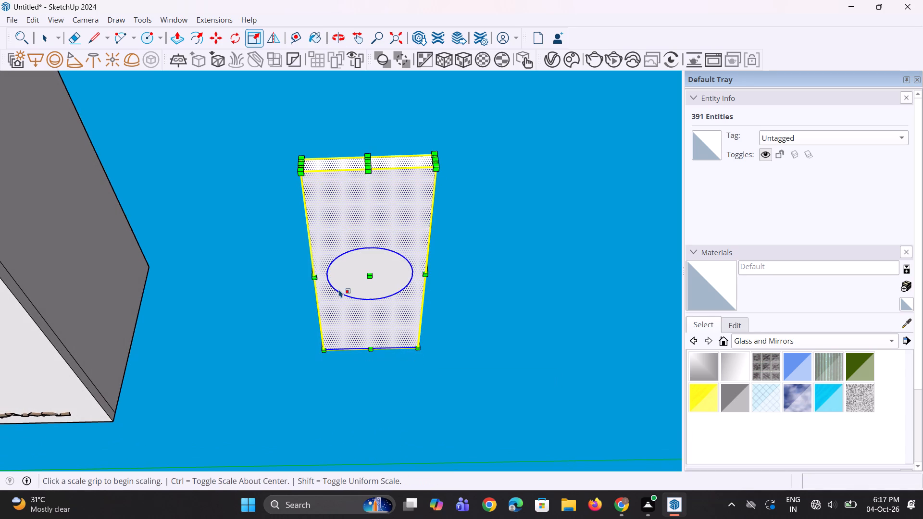
{"action": "key", "text": "ctrl+z"}
{"action": "key", "text": "ctrl+z"}
{"action": "key", "text": "ctrl+z"}
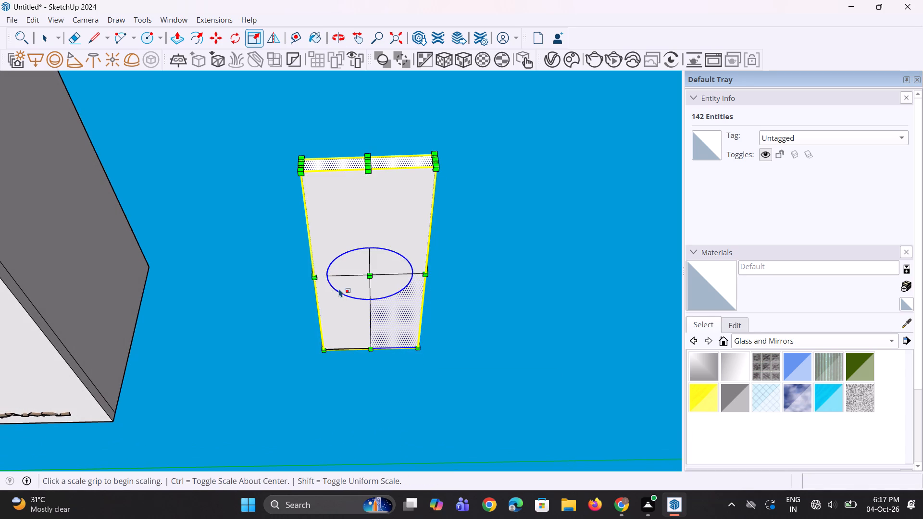
{"action": "key", "text": "ctrl+z"}
{"action": "key", "text": "ctrl+z"}
{"action": "key", "text": "ctrl+z"}
{"action": "key", "text": "ctrl+z"}
{"action": "key", "text": "ctrl+z"}
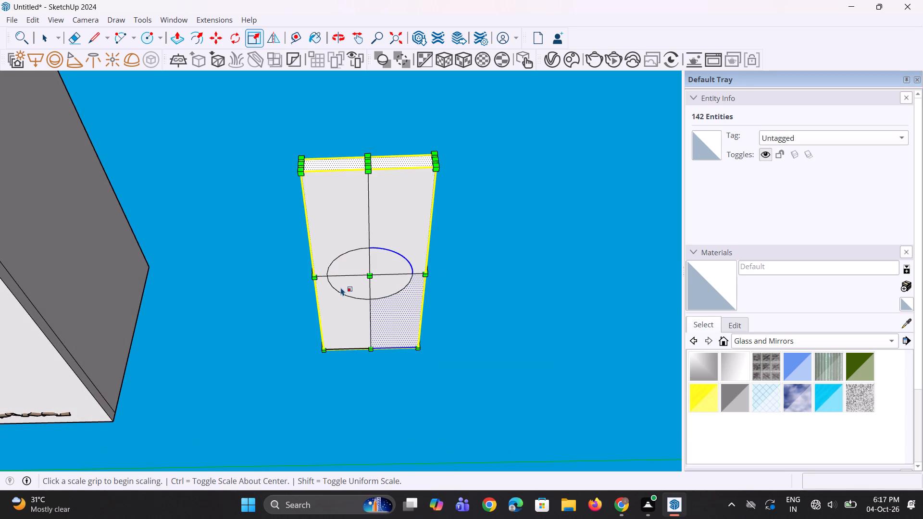
{"action": "key", "text": "ctrl+z"}
{"action": "key", "text": "ctrl+z"}
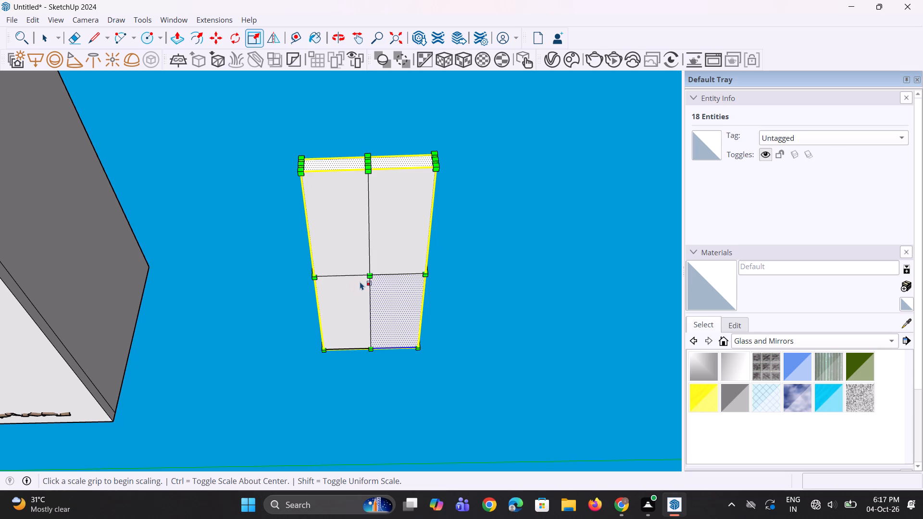
{"action": "key", "text": "ctrl+z"}
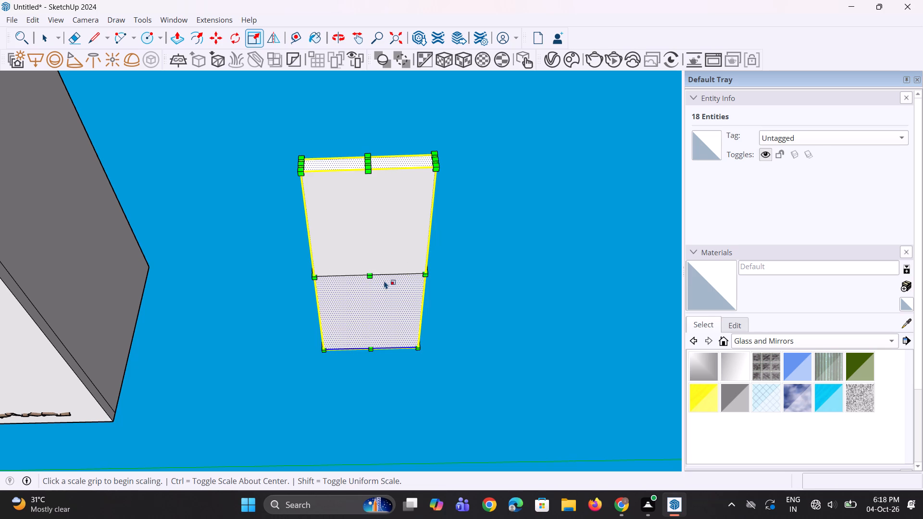
{"action": "key", "text": "ctrl+z"}
{"action": "key", "text": "space"}
{"action": "key", "text": "space"}
{"action": "left_click", "coordinate": [461, 279]}
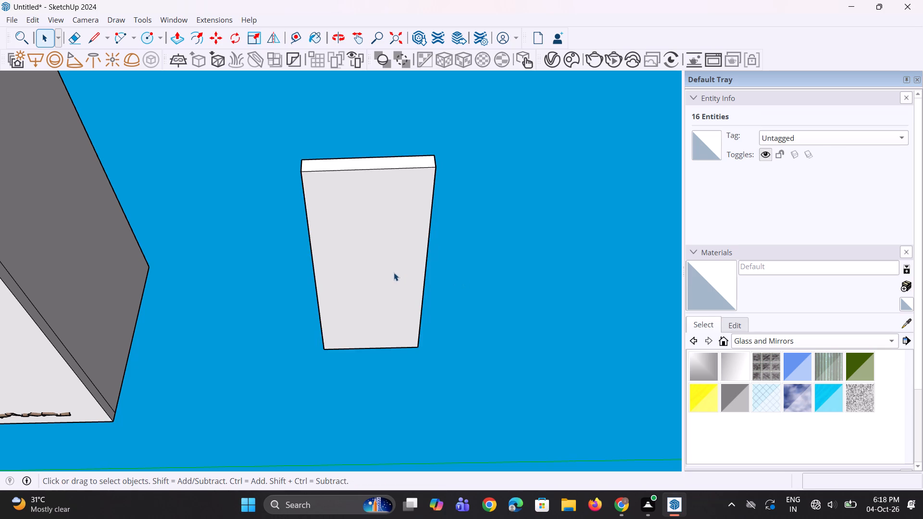
Offset the slab's underside outline inward by about 11 1/16".
{"action": "left_click", "coordinate": [394, 272]}
{"action": "key", "text": "f"}
{"action": "left_click", "coordinate": [412, 268]}
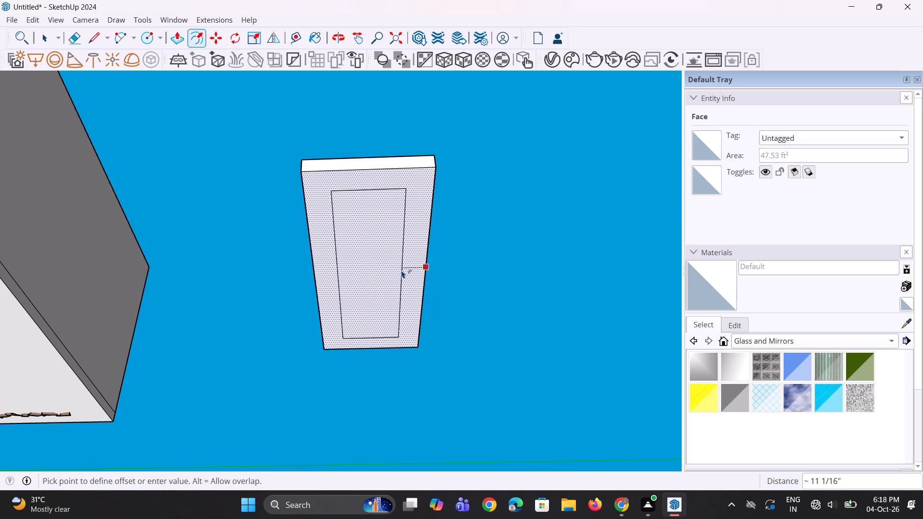
{"action": "left_click", "coordinate": [401, 270]}
{"action": "scroll", "coordinate": [381, 280], "scroll_direction": "up", "scroll_amount": 3}
{"action": "key", "text": "space"}
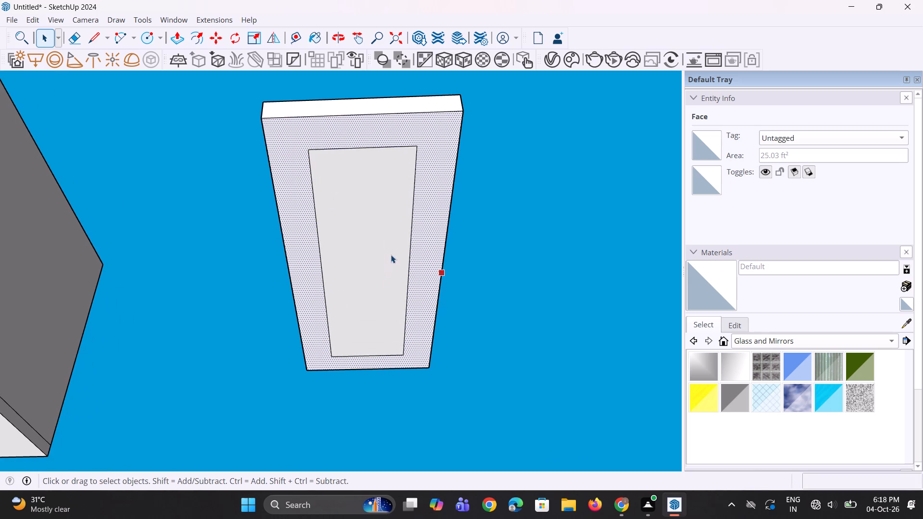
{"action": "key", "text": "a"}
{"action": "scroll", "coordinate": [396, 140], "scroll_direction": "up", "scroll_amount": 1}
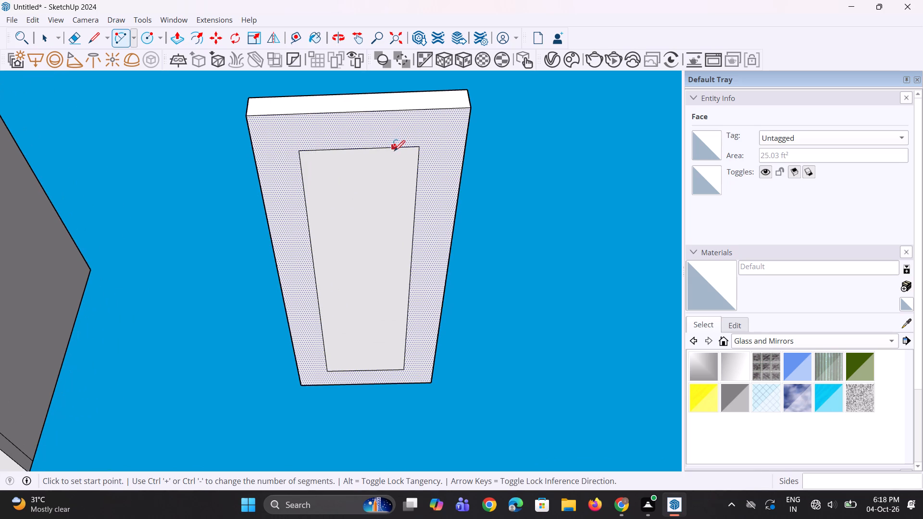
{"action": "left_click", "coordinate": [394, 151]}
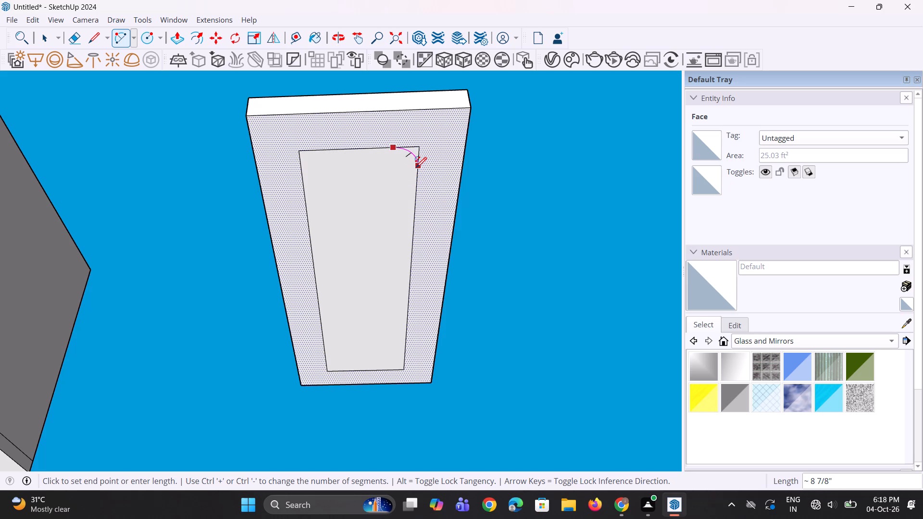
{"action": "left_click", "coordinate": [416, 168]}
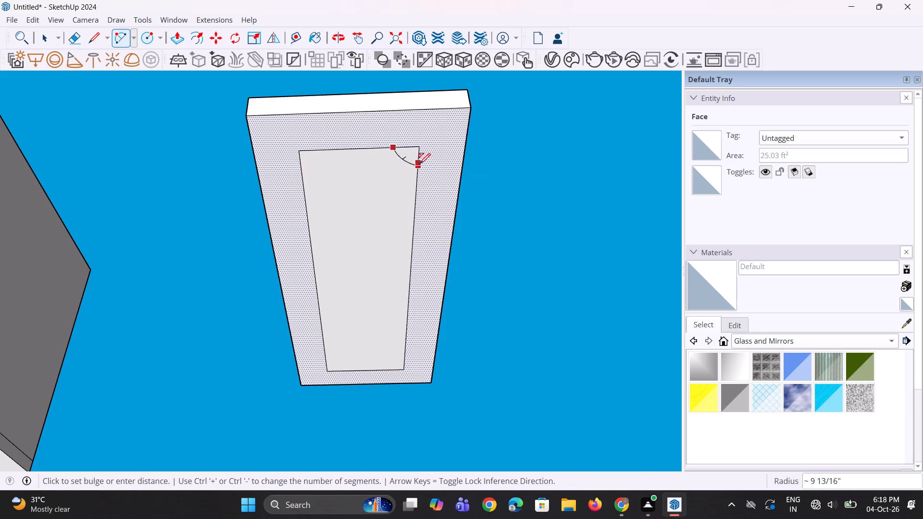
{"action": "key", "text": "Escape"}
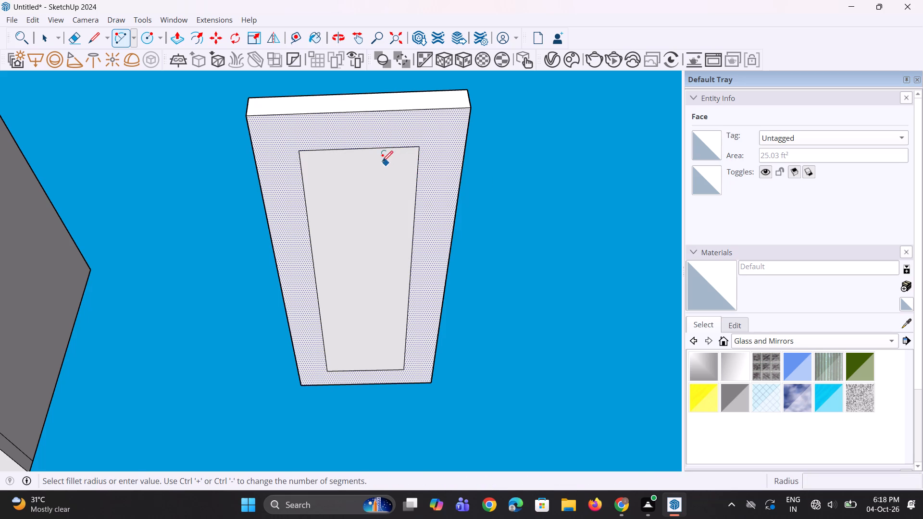
Fillet the inset rectangle's two corners at the slab end with the visible side face, using arcs spanning about 11 13/16" and 1' 3 1/16".
{"action": "left_click", "coordinate": [385, 151]}
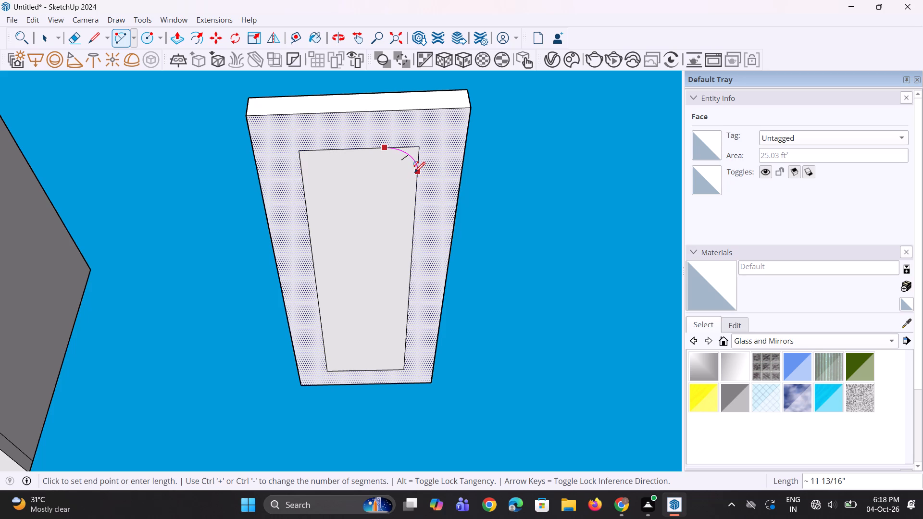
{"action": "left_click", "coordinate": [414, 172]}
{"action": "left_click", "coordinate": [414, 172]}
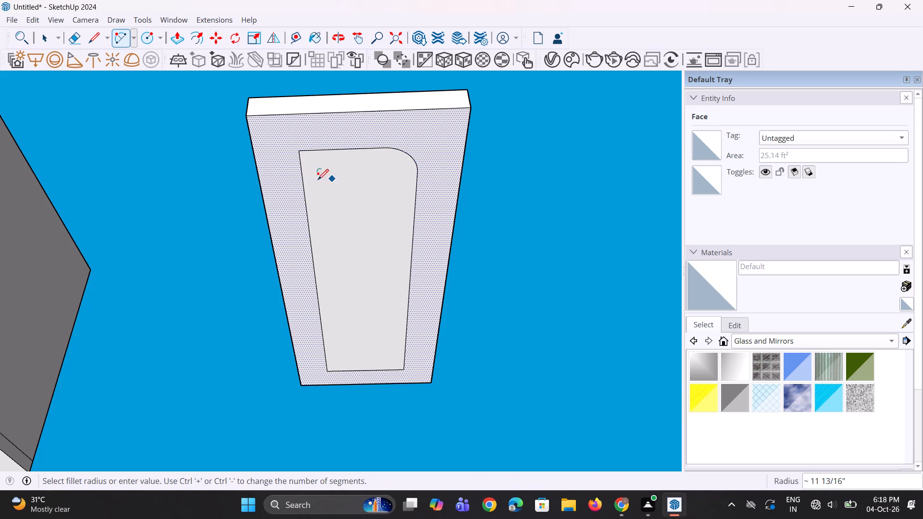
{"action": "left_click", "coordinate": [305, 182]}
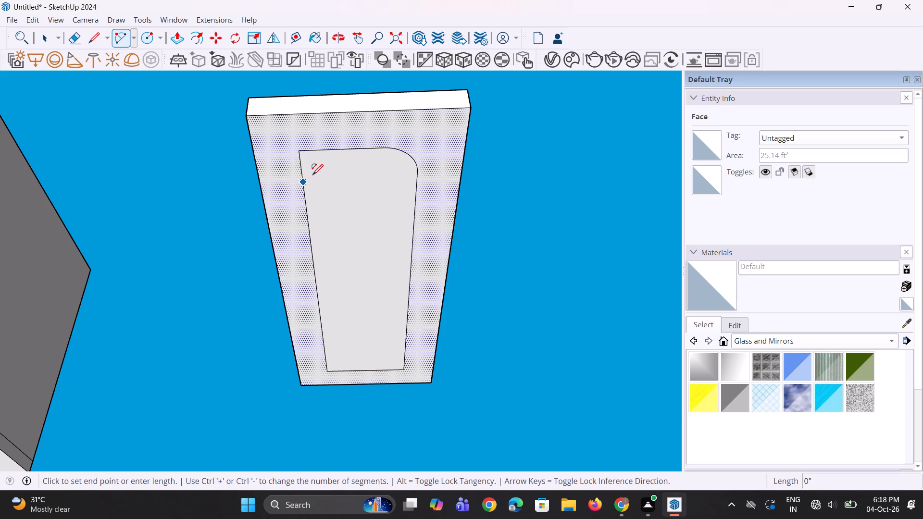
{"action": "double_click", "coordinate": [342, 151]}
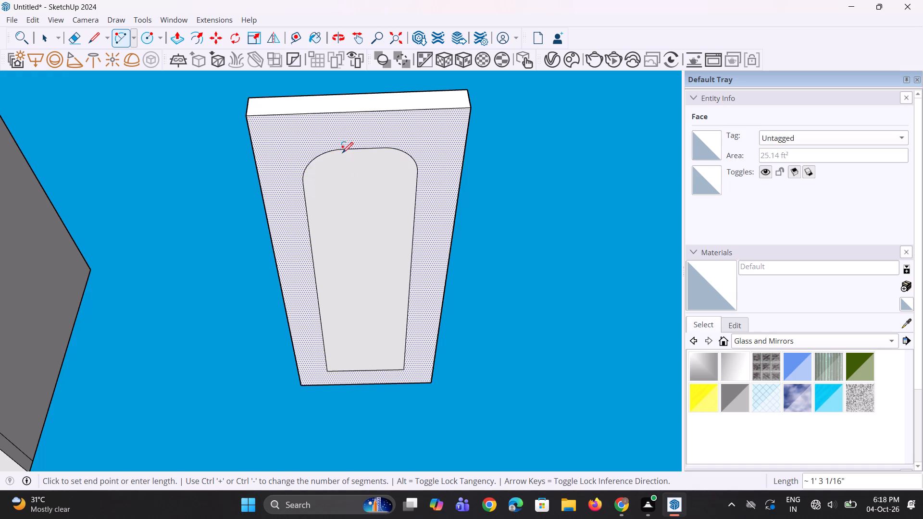
Fillet the inset rectangle's room-side corner at the opposite end with an arc spanning about 1' 4 9/16".
{"action": "scroll", "coordinate": [332, 185], "scroll_direction": "down", "scroll_amount": 3}
{"action": "scroll", "coordinate": [323, 329], "scroll_direction": "up", "scroll_amount": 5}
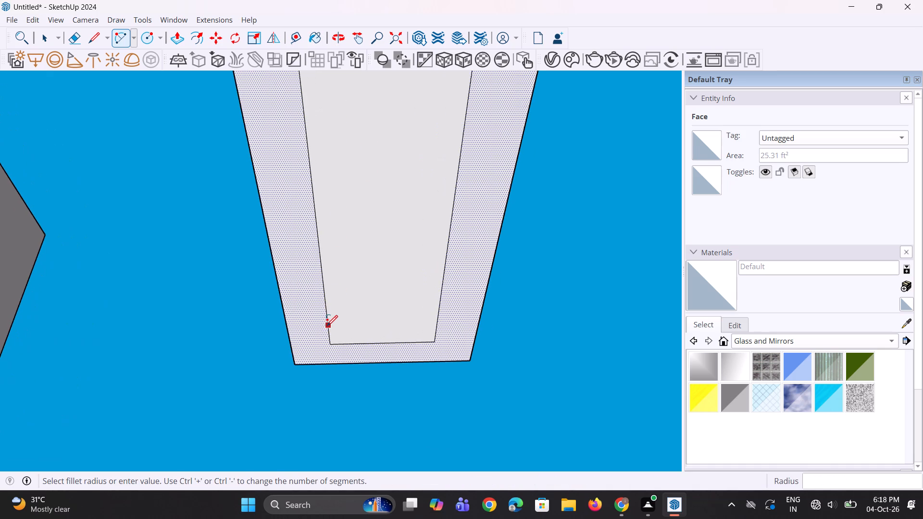
{"action": "left_click", "coordinate": [329, 321]}
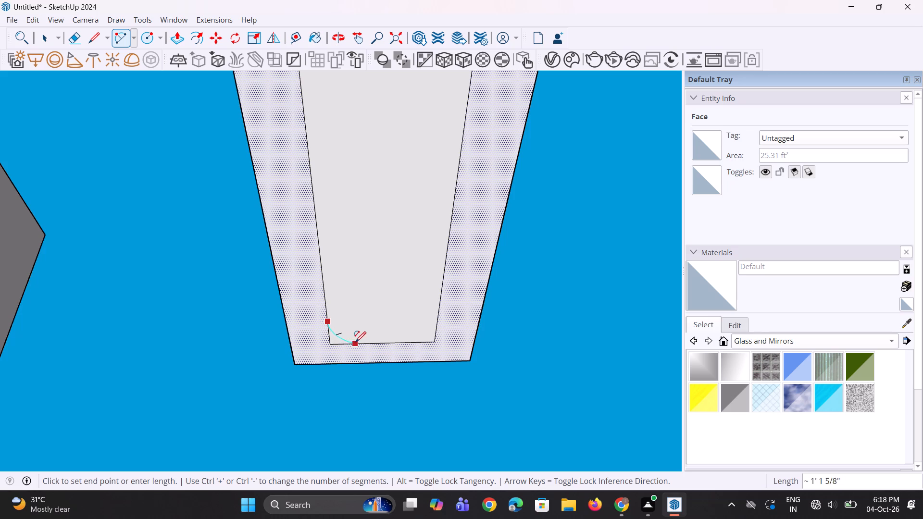
{"action": "middle_click_drag", "start_coordinate": [340, 344], "coordinate": [338, 321]}
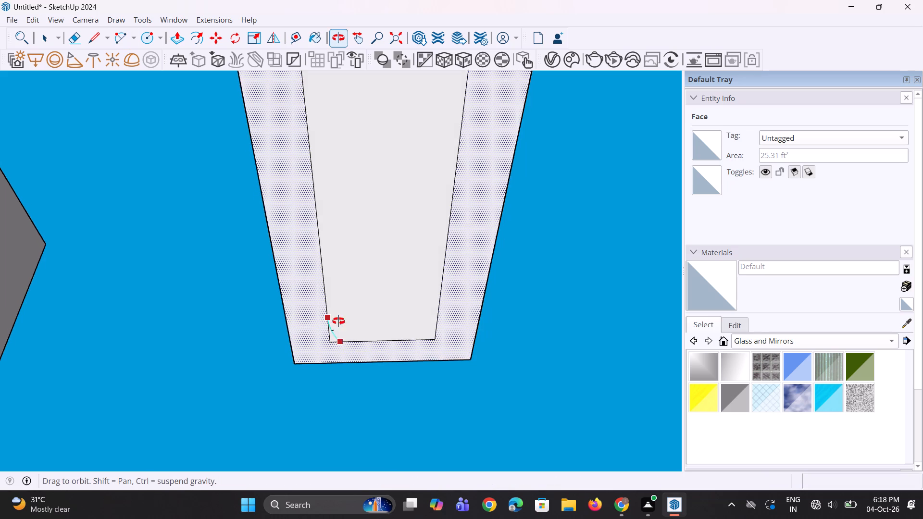
{"action": "middle_click_drag", "start_coordinate": [338, 321], "coordinate": [299, 259]}
{"action": "double_click", "coordinate": [366, 312]}
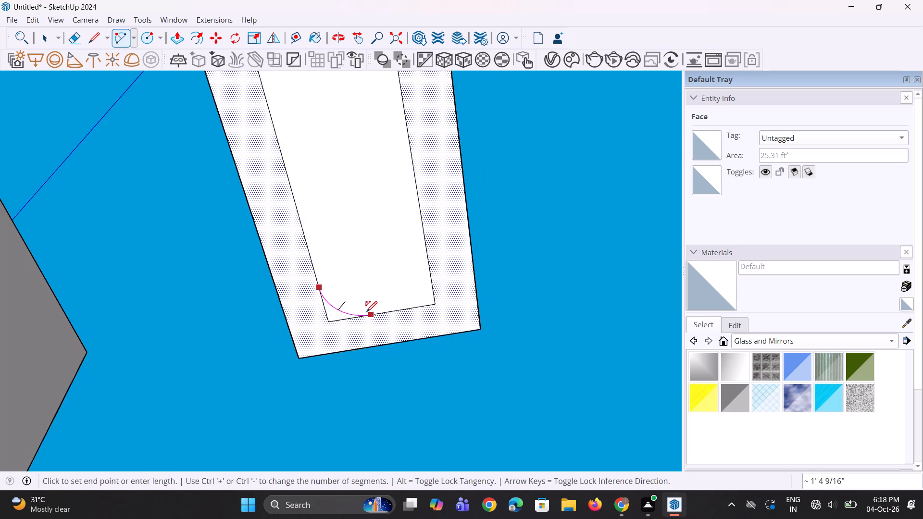
{"action": "scroll", "coordinate": [332, 332], "scroll_direction": "down", "scroll_amount": 7}
{"action": "middle_click_drag", "start_coordinate": [350, 329], "coordinate": [337, 321]}
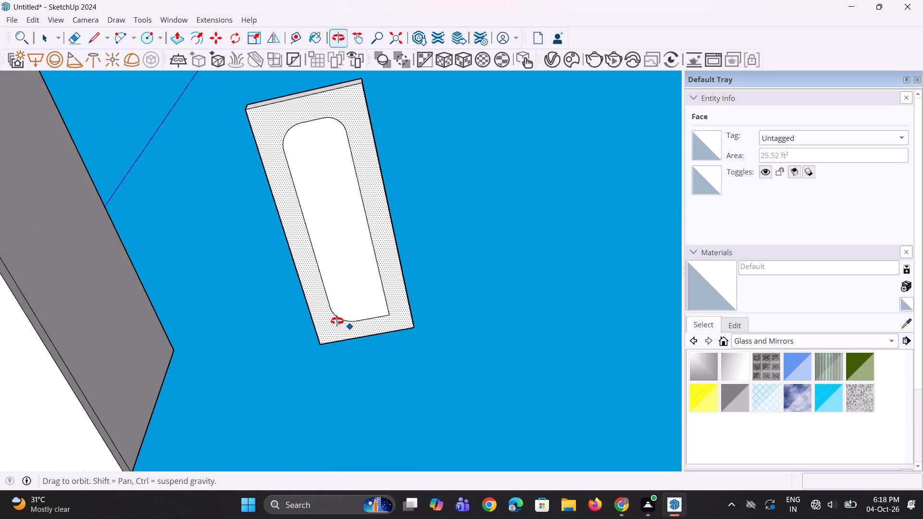
Undo the last corner fillet on the inset rectangle.
{"action": "middle_click_drag", "start_coordinate": [337, 321], "coordinate": [333, 318]}
{"action": "scroll", "coordinate": [373, 316], "scroll_direction": "up", "scroll_amount": 2}
{"action": "key", "text": "ctrl+z"}
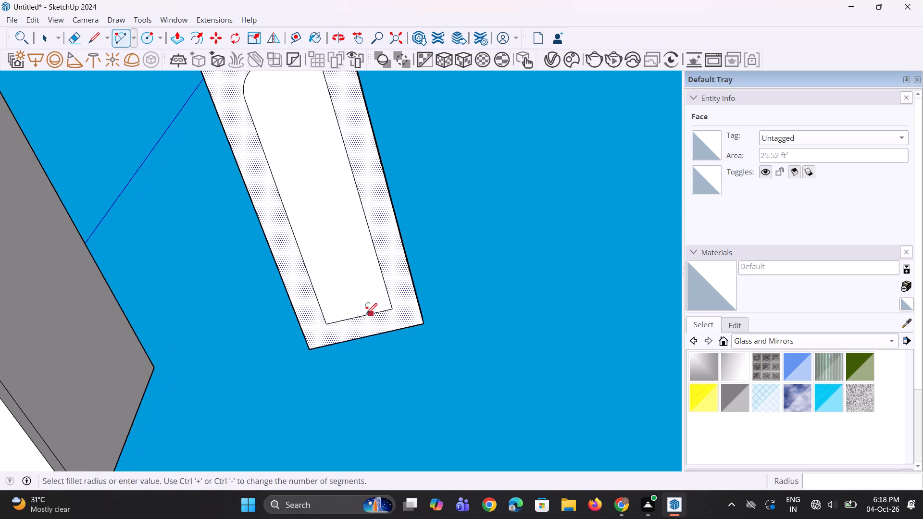
Fillet the inset rectangle's two remaining square corners, using an arc spanning about 10 3/16" at the room-side corner.
{"action": "scroll", "coordinate": [330, 311], "scroll_direction": "up", "scroll_amount": 4}
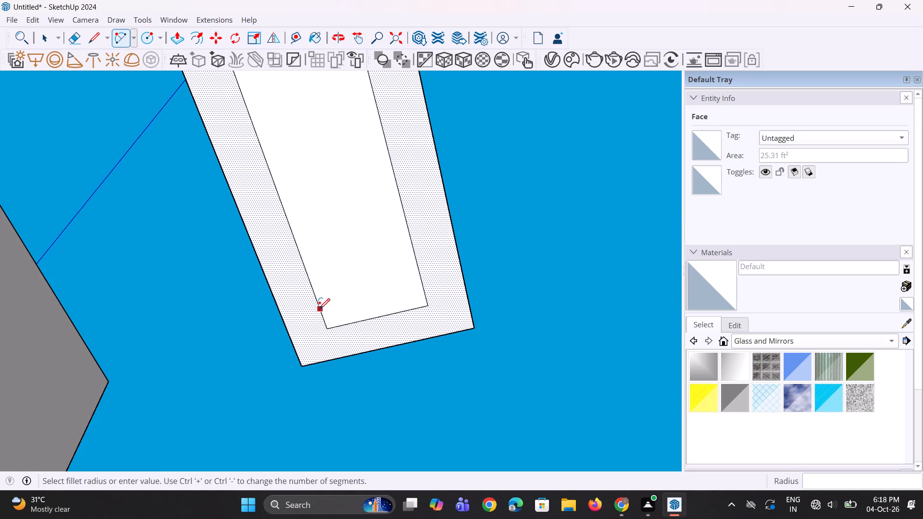
{"action": "left_click", "coordinate": [319, 309]}
{"action": "double_click", "coordinate": [349, 325]}
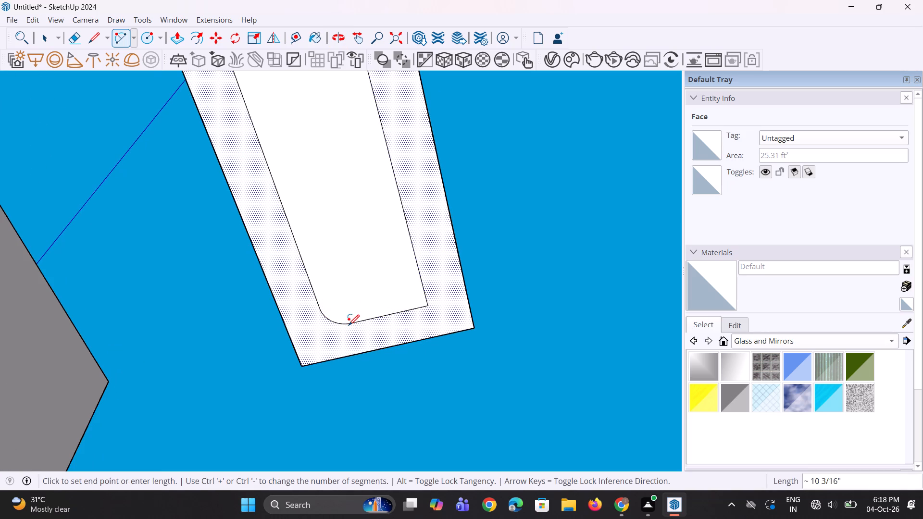
{"action": "left_click", "coordinate": [404, 309]}
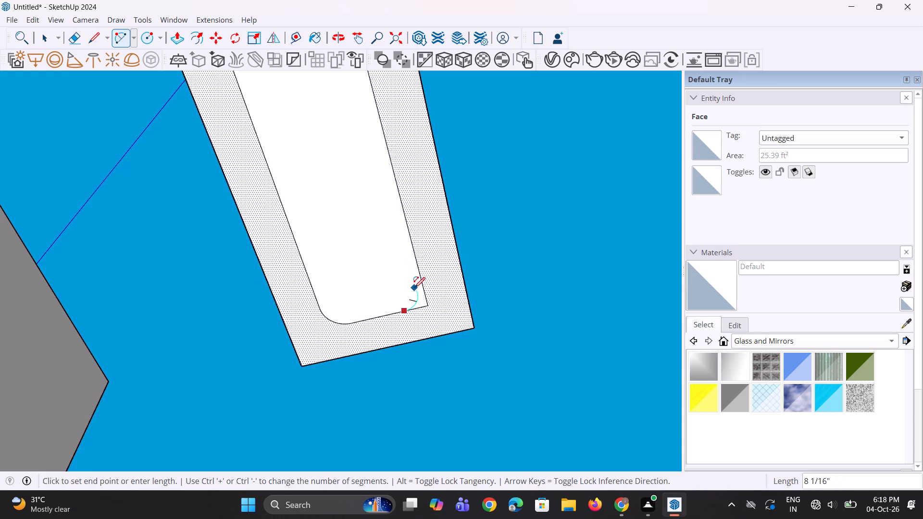
{"action": "double_click", "coordinate": [422, 290]}
{"action": "scroll", "coordinate": [375, 371], "scroll_direction": "down", "scroll_amount": 4}
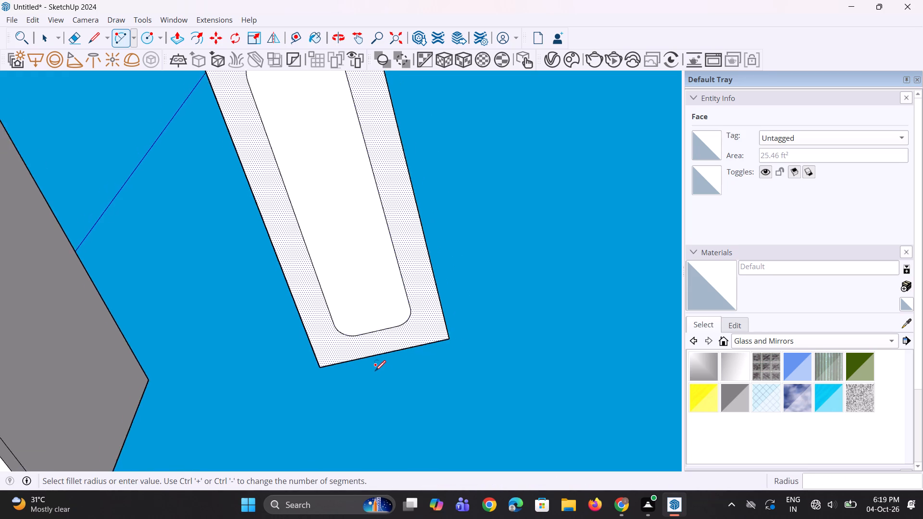
Push/Pull the round-cornered inset face out from the slab's underside by 8" to form the table base.
{"action": "scroll", "coordinate": [375, 371], "scroll_direction": "down", "scroll_amount": 4}
{"action": "middle_click_drag", "start_coordinate": [363, 358], "coordinate": [369, 392]}
{"action": "scroll", "coordinate": [372, 348], "scroll_direction": "up", "scroll_amount": 2}
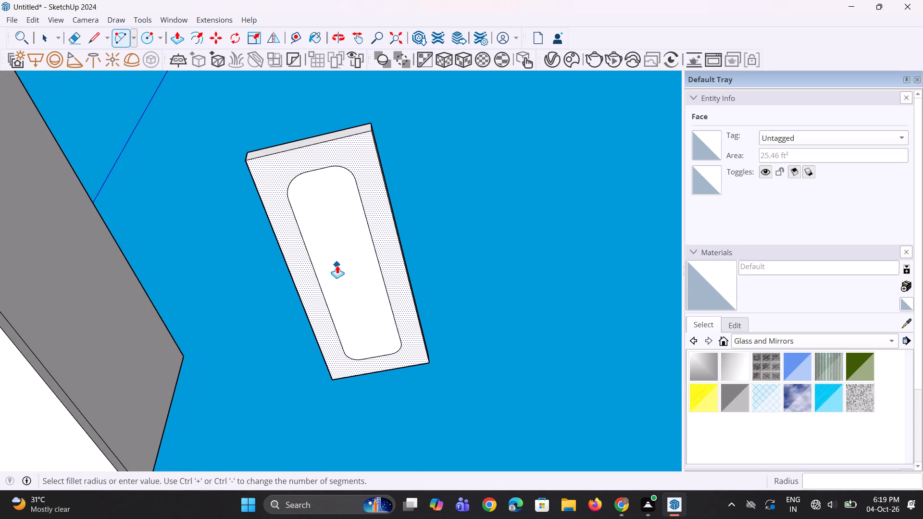
{"action": "key", "text": "p"}
{"action": "key", "text": "space"}
{"action": "key", "text": "space"}
{"action": "left_click", "coordinate": [457, 247]}
{"action": "left_click", "coordinate": [370, 271]}
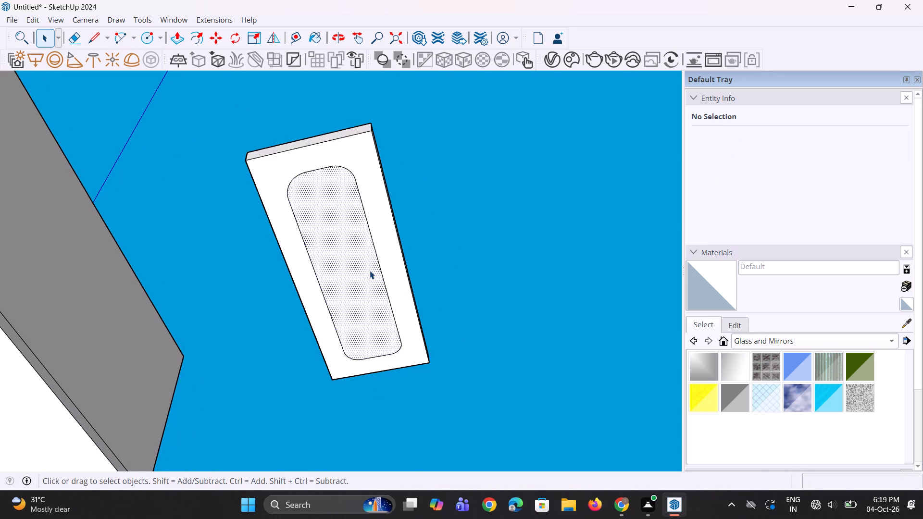
{"action": "key", "text": "p"}
{"action": "left_click", "coordinate": [368, 272]}
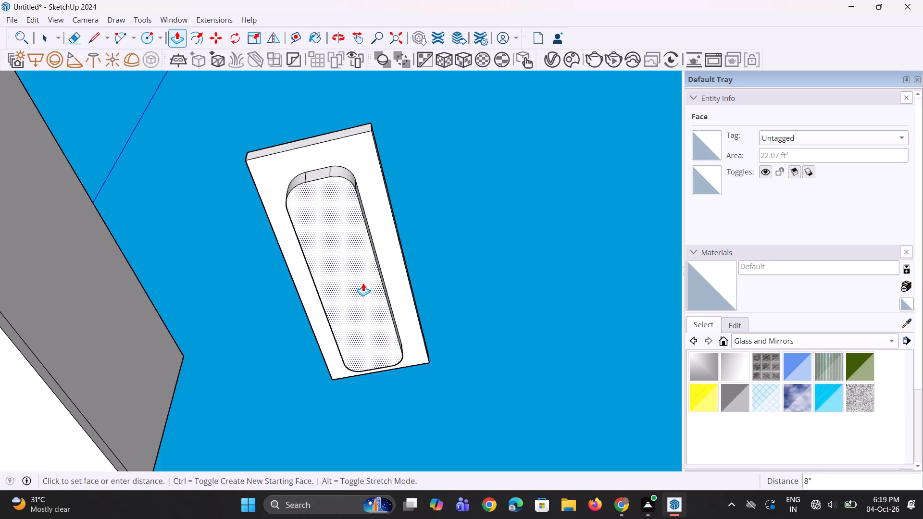
{"action": "left_click", "coordinate": [363, 283]}
Select the whole table, slab and base together, and make it a group.
{"action": "scroll", "coordinate": [316, 283], "scroll_direction": "down", "scroll_amount": 5}
{"action": "middle_click_drag", "start_coordinate": [311, 277], "coordinate": [364, 433]}
{"action": "scroll", "coordinate": [311, 277], "scroll_direction": "down", "scroll_amount": 1}
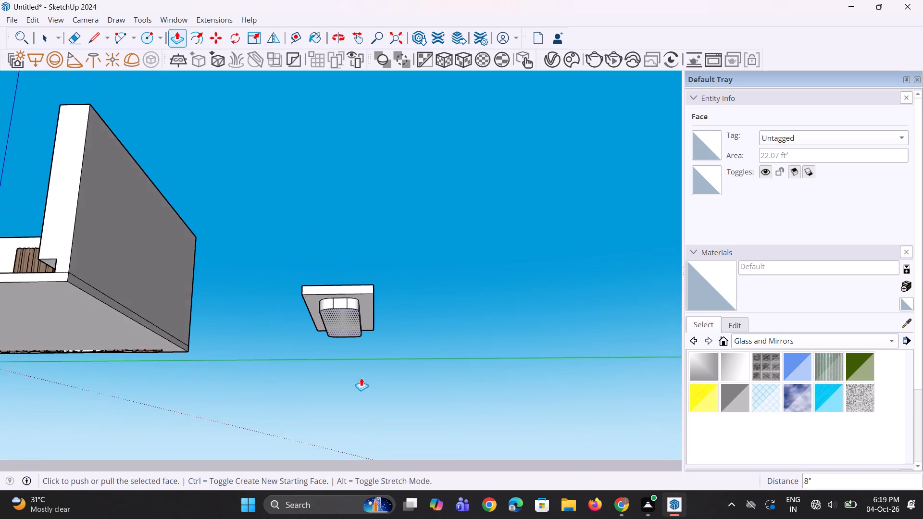
{"action": "scroll", "coordinate": [313, 291], "scroll_direction": "down", "scroll_amount": 6}
{"action": "middle_click_drag", "start_coordinate": [305, 291], "coordinate": [345, 476]}
{"action": "scroll", "coordinate": [296, 327], "scroll_direction": "up", "scroll_amount": 2}
{"action": "key", "text": "space"}
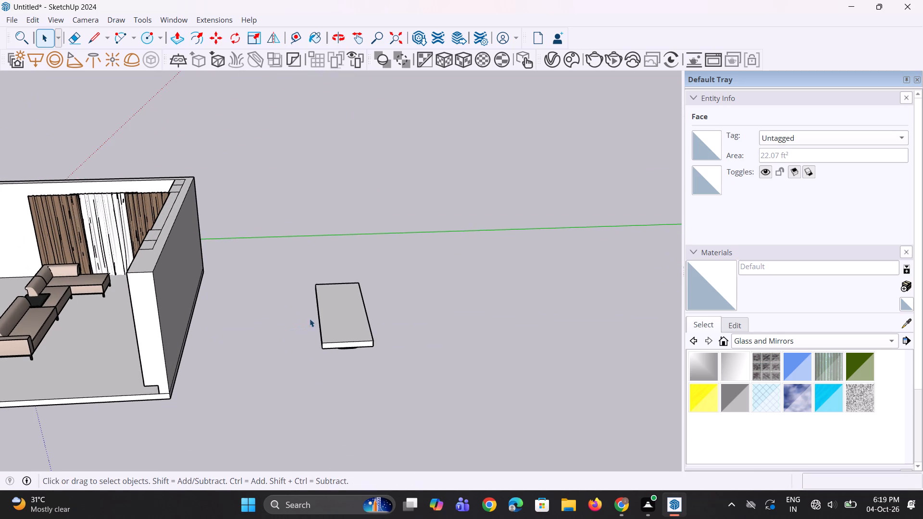
{"action": "key", "text": "space"}
{"action": "left_click_drag", "start_coordinate": [291, 247], "coordinate": [418, 394]}
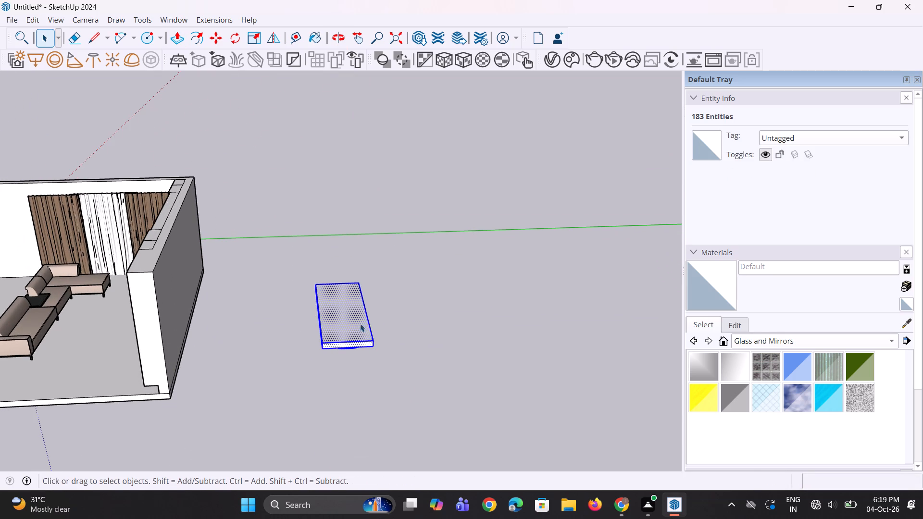
{"action": "right_click", "coordinate": [356, 322]}
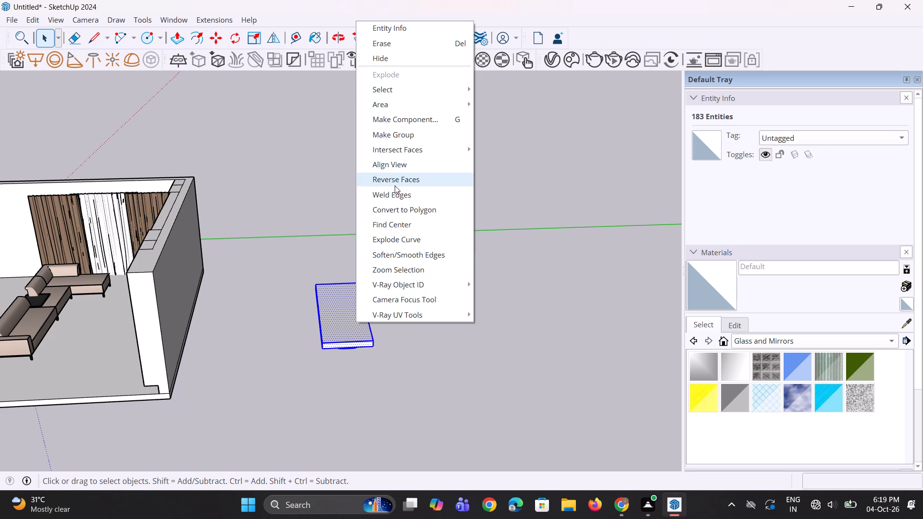
{"action": "left_click", "coordinate": [418, 133]}
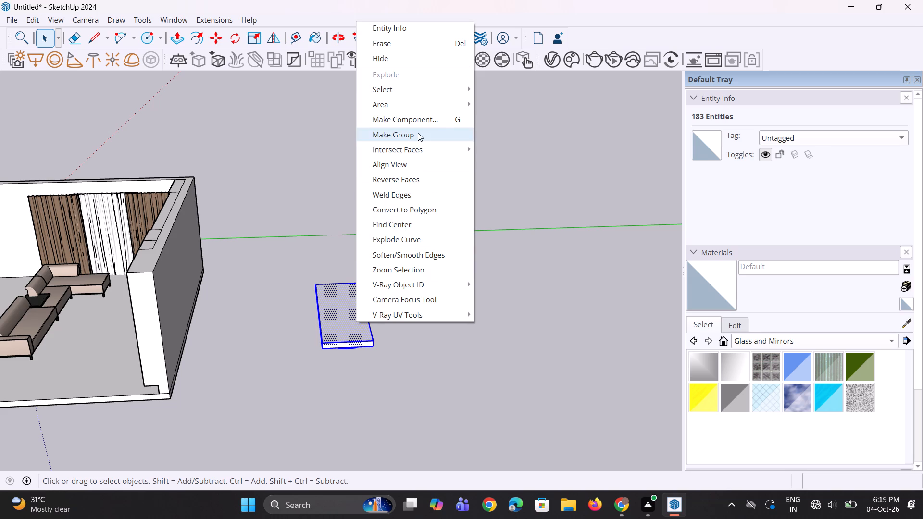
Move the table group about 22' 1 3/16" into the living room, onto the floor between the sofa and the wall unit.
{"action": "scroll", "coordinate": [336, 346], "scroll_direction": "down", "scroll_amount": 3}
{"action": "middle_click", "coordinate": [337, 358]}
{"action": "scroll", "coordinate": [340, 358], "scroll_direction": "up", "scroll_amount": 1}
{"action": "key", "text": "m"}
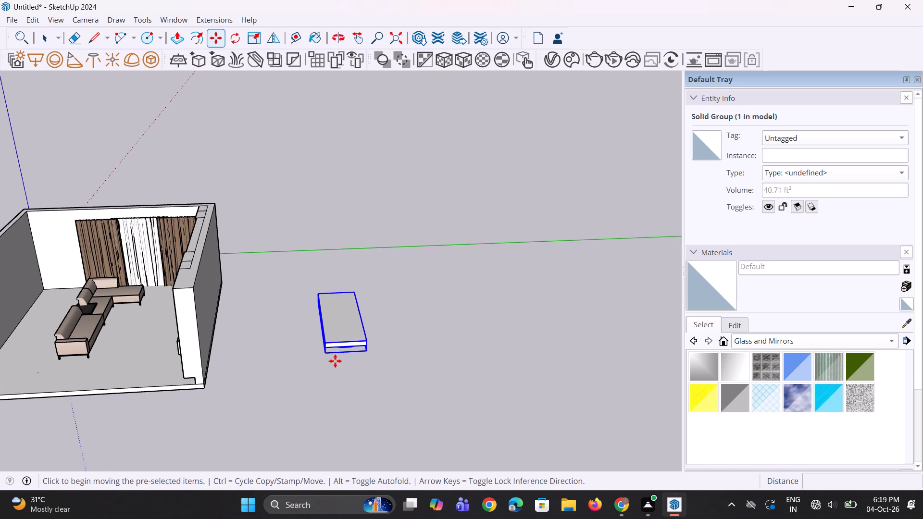
{"action": "left_click", "coordinate": [330, 355]}
{"action": "scroll", "coordinate": [103, 377], "scroll_direction": "up", "scroll_amount": 3}
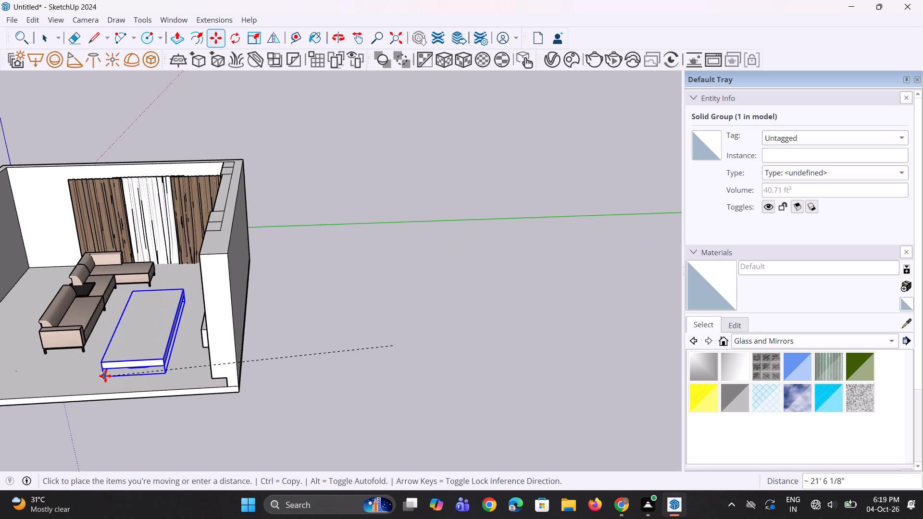
{"action": "scroll", "coordinate": [105, 376], "scroll_direction": "up", "scroll_amount": 2}
{"action": "left_click", "coordinate": [95, 372]}
Move the table group lengthwise toward the curtains by about 1' 6 11/16".
{"action": "middle_click_drag", "start_coordinate": [150, 366], "coordinate": [152, 365]}
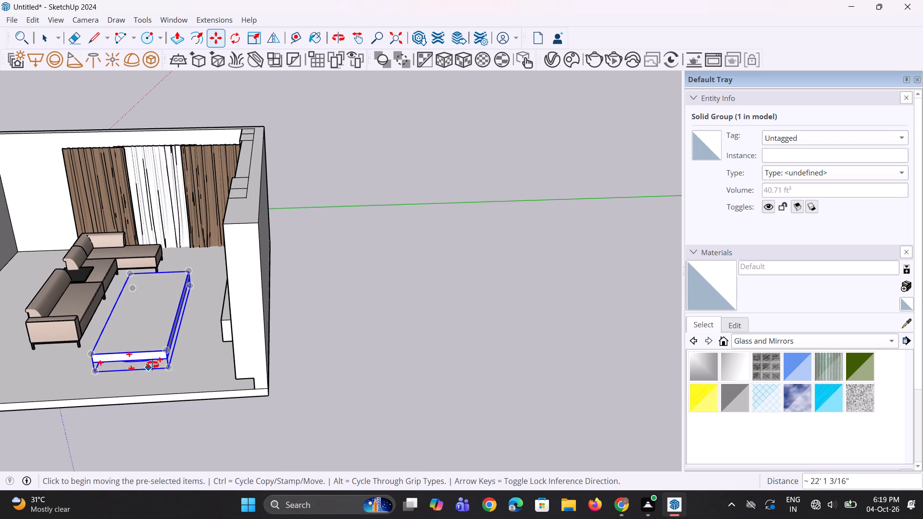
{"action": "middle_click_drag", "start_coordinate": [152, 365], "coordinate": [214, 459]}
{"action": "scroll", "coordinate": [218, 456], "scroll_direction": "up", "scroll_amount": 1}
{"action": "middle_click_drag", "start_coordinate": [202, 361], "coordinate": [281, 376]}
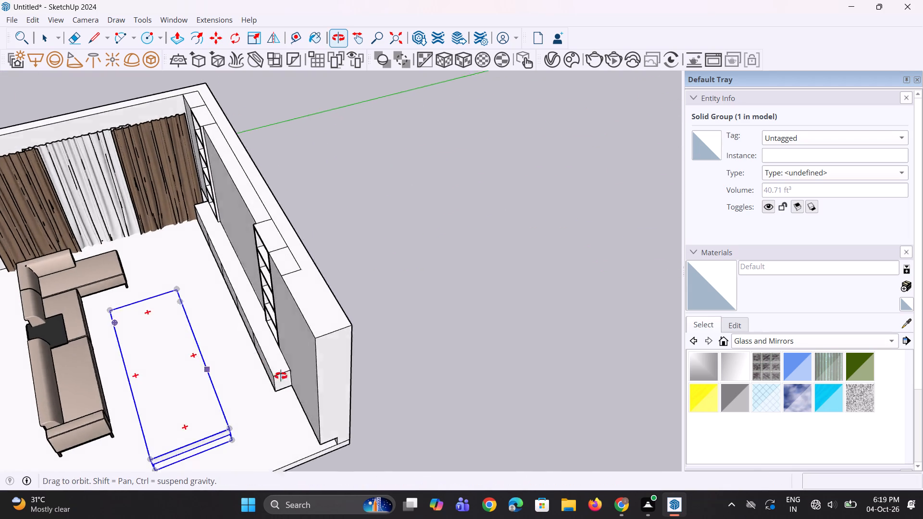
{"action": "middle_click_drag", "start_coordinate": [281, 376], "coordinate": [417, 377]}
{"action": "scroll", "coordinate": [285, 349], "scroll_direction": "down", "scroll_amount": 7}
{"action": "middle_click_drag", "start_coordinate": [232, 412], "coordinate": [325, 412]}
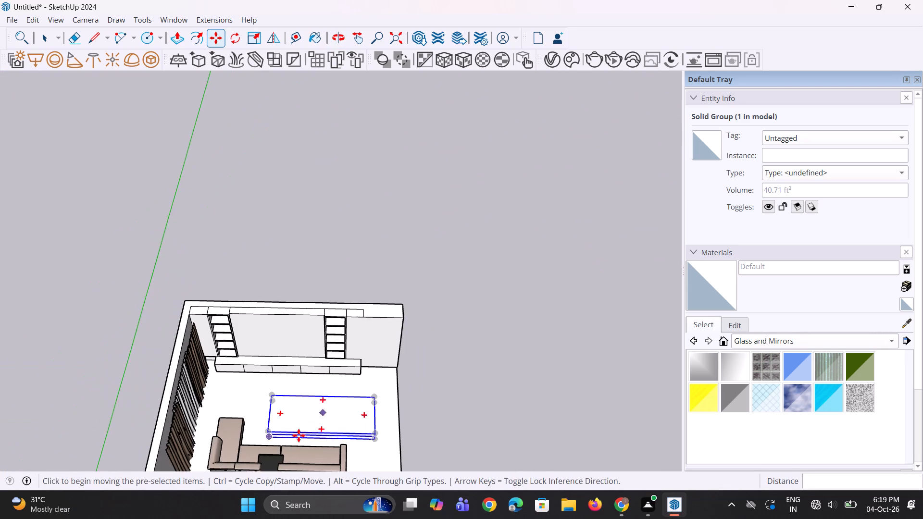
{"action": "scroll", "coordinate": [269, 445], "scroll_direction": "up", "scroll_amount": 8}
{"action": "left_click", "coordinate": [268, 433]}
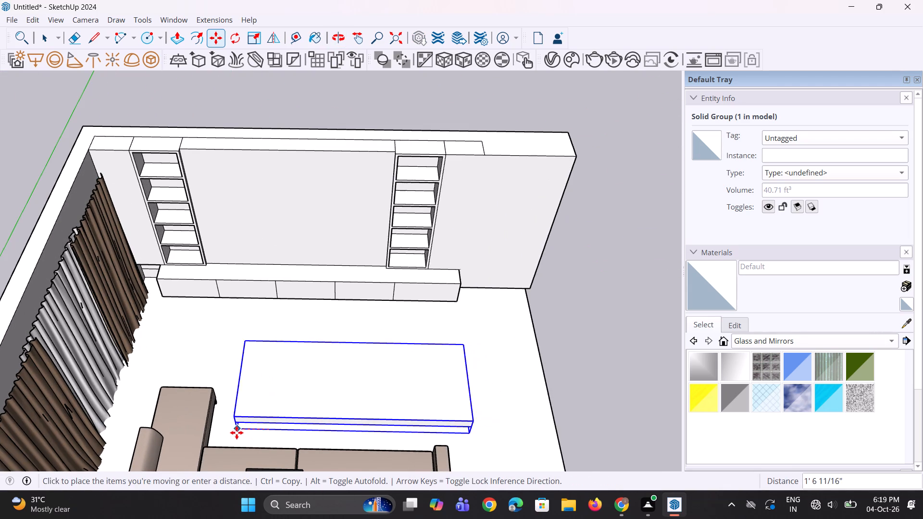
{"action": "left_click", "coordinate": [237, 432]}
Scale the table group down uniformly from its bottom corner nearest the sofa and curtains.
{"action": "key", "text": "s"}
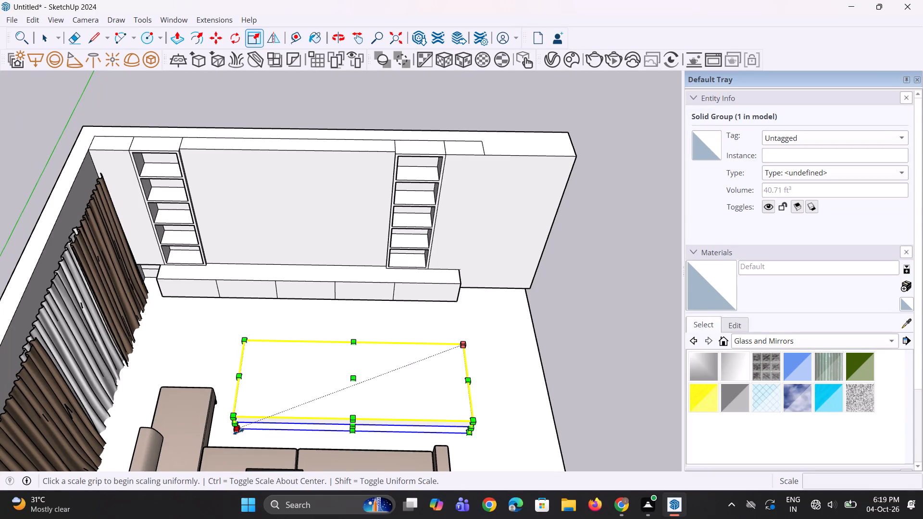
{"action": "left_click", "coordinate": [238, 432]}
{"action": "left_click", "coordinate": [284, 414]}
Move the scaled table group lengthwise toward the curtains along the red axis and clear the selection.
{"action": "middle_click_drag", "start_coordinate": [451, 405], "coordinate": [307, 361]}
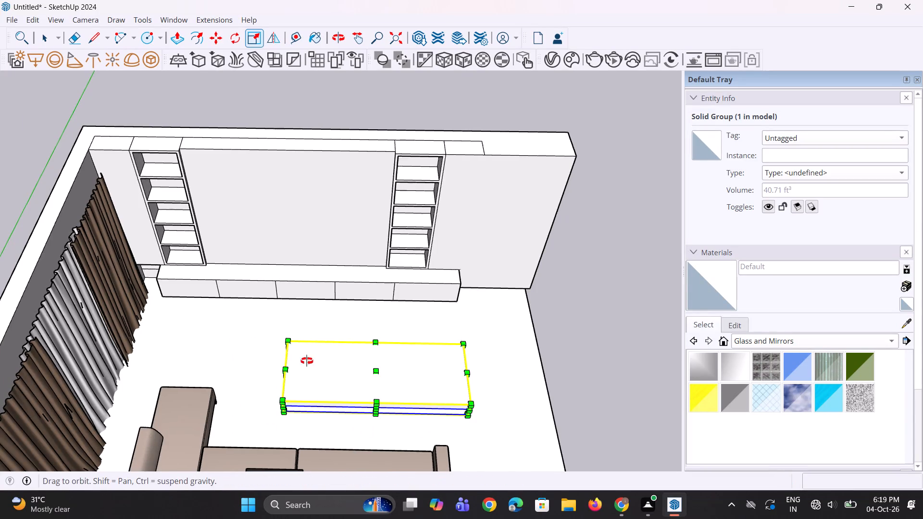
{"action": "middle_click_drag", "start_coordinate": [307, 361], "coordinate": [233, 329]}
{"action": "scroll", "coordinate": [232, 329], "scroll_direction": "down", "scroll_amount": 4}
{"action": "middle_click_drag", "start_coordinate": [312, 424], "coordinate": [277, 379]}
{"action": "scroll", "coordinate": [274, 394], "scroll_direction": "up", "scroll_amount": 4}
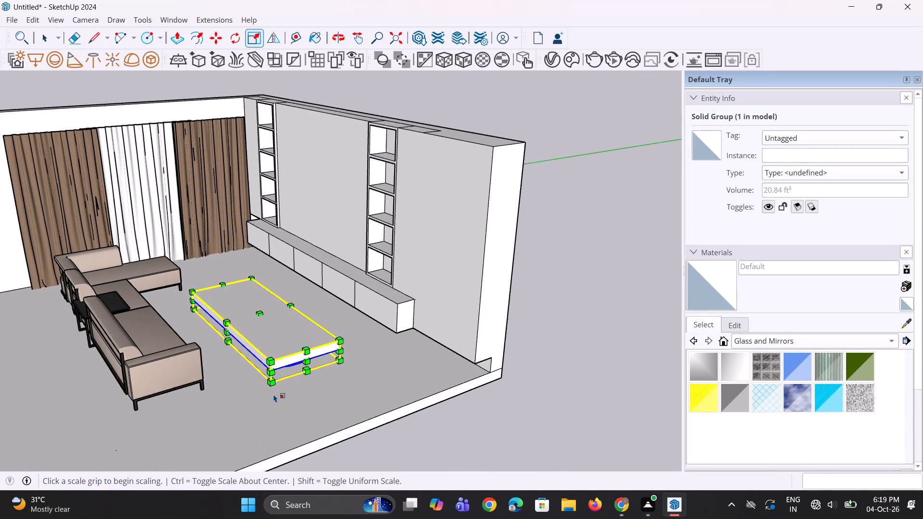
{"action": "scroll", "coordinate": [274, 394], "scroll_direction": "up", "scroll_amount": 1}
{"action": "key", "text": "m"}
{"action": "left_click", "coordinate": [274, 390]}
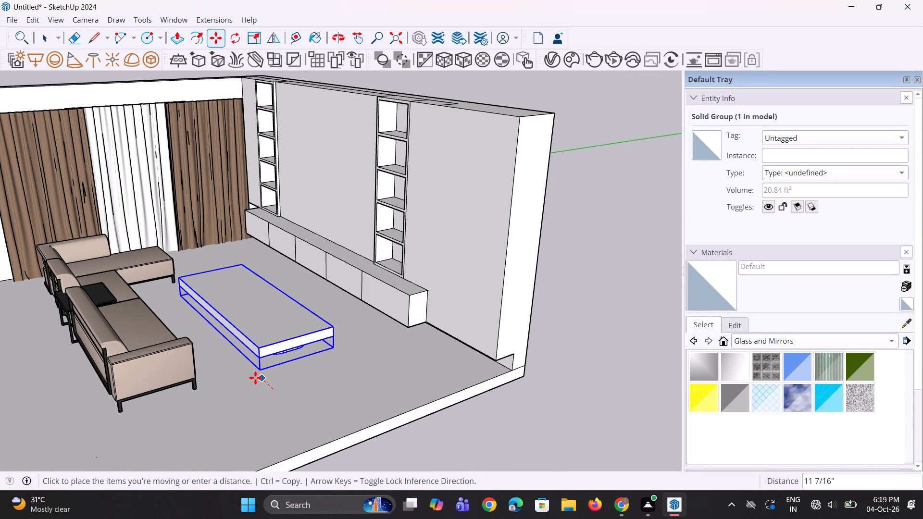
{"action": "left_click", "coordinate": [247, 372]}
{"action": "middle_click_drag", "start_coordinate": [277, 386], "coordinate": [255, 452]}
{"action": "key", "text": "space"}
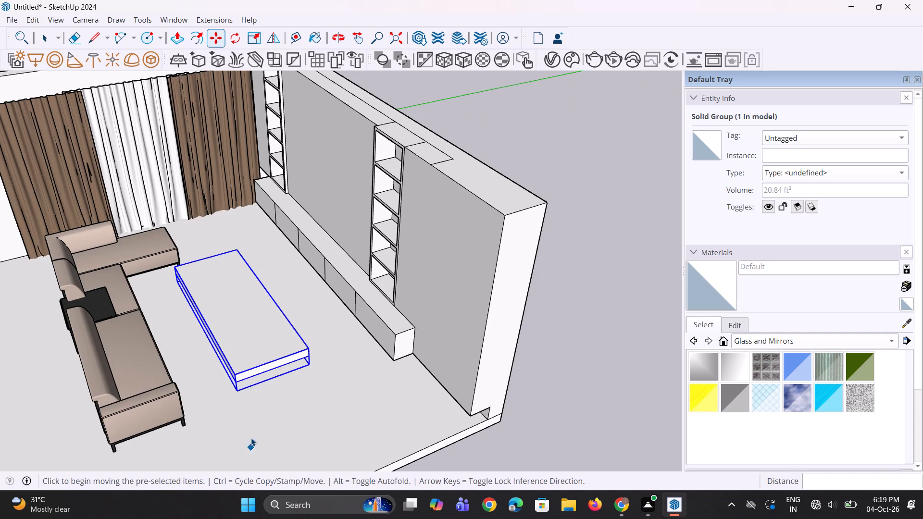
{"action": "key", "text": "space"}
{"action": "left_click", "coordinate": [624, 345]}
Move the table group about 8 3/4" away from the curtains and clear the selection.
{"action": "scroll", "coordinate": [213, 387], "scroll_direction": "up", "scroll_amount": 2}
{"action": "scroll", "coordinate": [237, 371], "scroll_direction": "down", "scroll_amount": 1}
{"action": "middle_click_drag", "start_coordinate": [237, 371], "coordinate": [196, 353]}
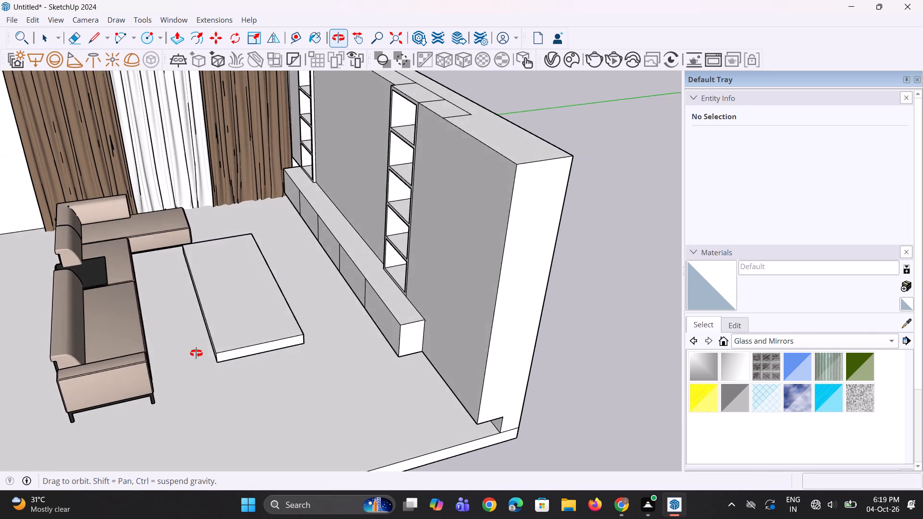
{"action": "middle_click_drag", "start_coordinate": [196, 353], "coordinate": [177, 353]}
{"action": "left_click", "coordinate": [215, 352]}
{"action": "scroll", "coordinate": [210, 370], "scroll_direction": "up", "scroll_amount": 3}
{"action": "key", "text": "m"}
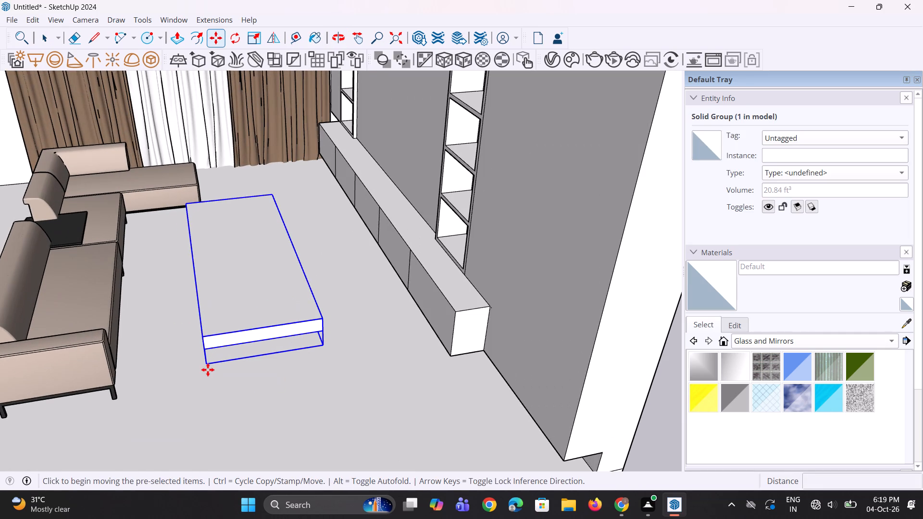
{"action": "left_click", "coordinate": [206, 367]}
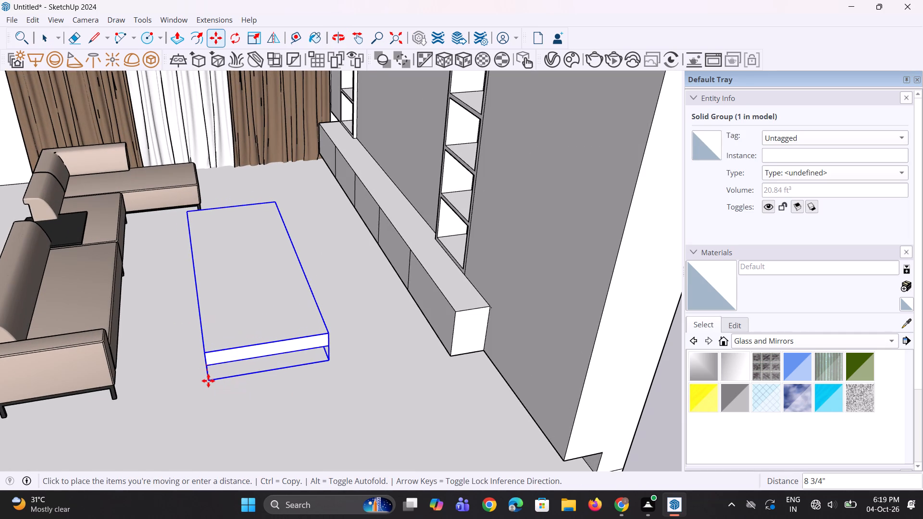
{"action": "left_click", "coordinate": [208, 381]}
{"action": "middle_click_drag", "start_coordinate": [229, 389], "coordinate": [220, 320]}
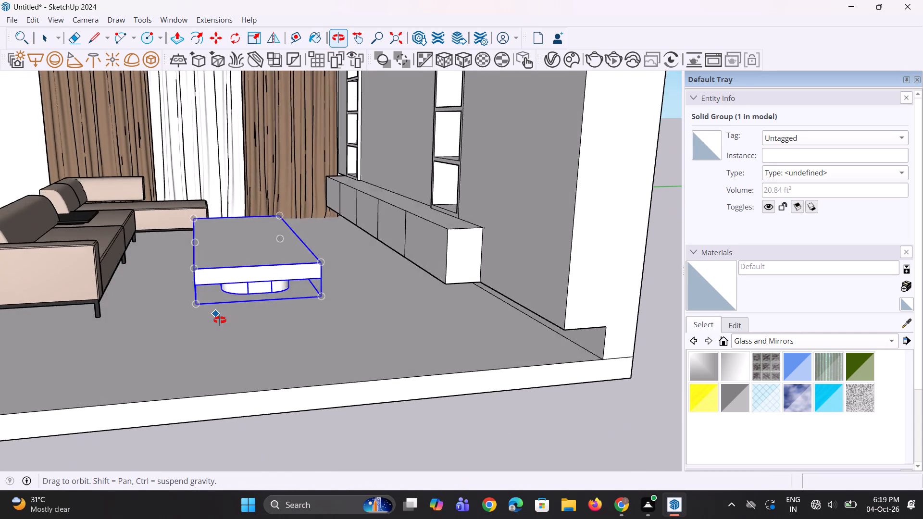
{"action": "middle_click_drag", "start_coordinate": [220, 320], "coordinate": [219, 342]}
{"action": "key", "text": "space"}
{"action": "key", "text": "space"}
{"action": "scroll", "coordinate": [185, 351], "scroll_direction": "down", "scroll_amount": 4}
{"action": "left_click", "coordinate": [591, 350]}
Move the table group slightly closer to the sofa and clear the selection.
{"action": "middle_click_drag", "start_coordinate": [245, 359], "coordinate": [253, 378]}
{"action": "scroll", "coordinate": [249, 380], "scroll_direction": "down", "scroll_amount": 5}
{"action": "middle_click_drag", "start_coordinate": [249, 369], "coordinate": [264, 368]}
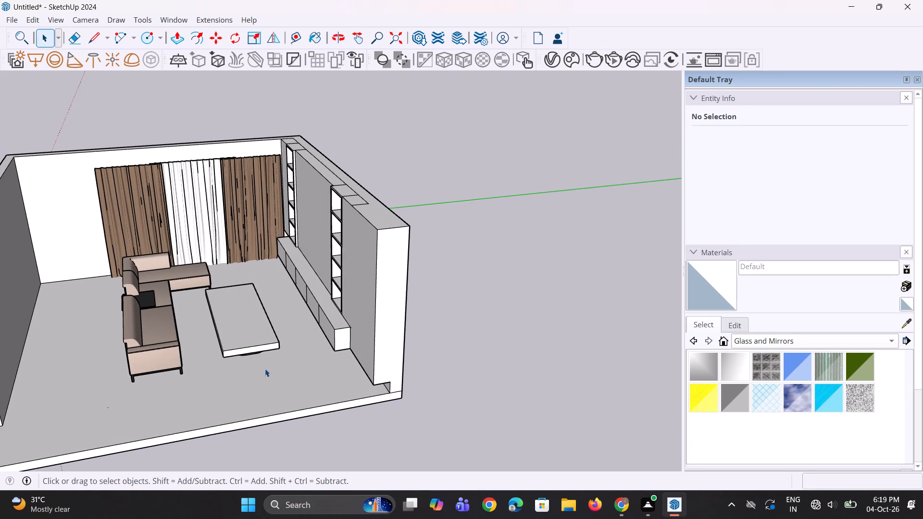
{"action": "left_click", "coordinate": [247, 348]}
{"action": "scroll", "coordinate": [232, 379], "scroll_direction": "up", "scroll_amount": 2}
{"action": "key", "text": "n"}
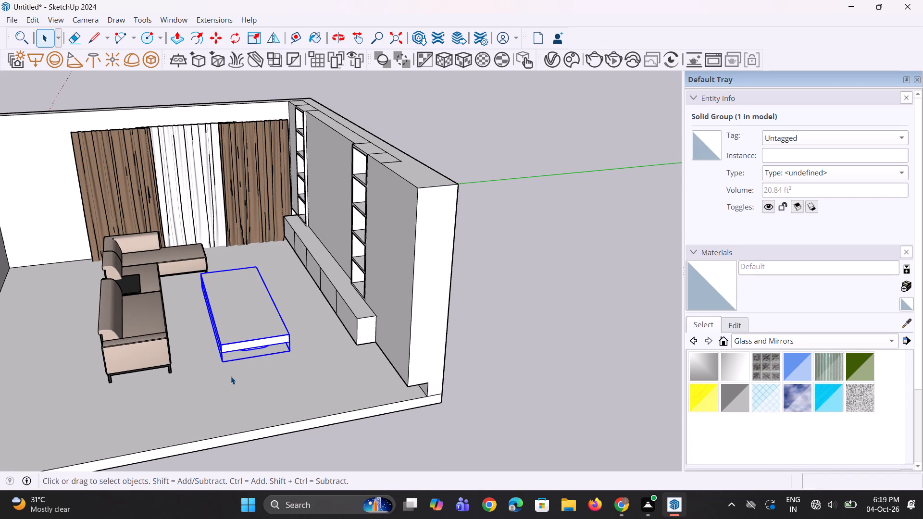
{"action": "key", "text": "m"}
{"action": "left_click", "coordinate": [224, 367]}
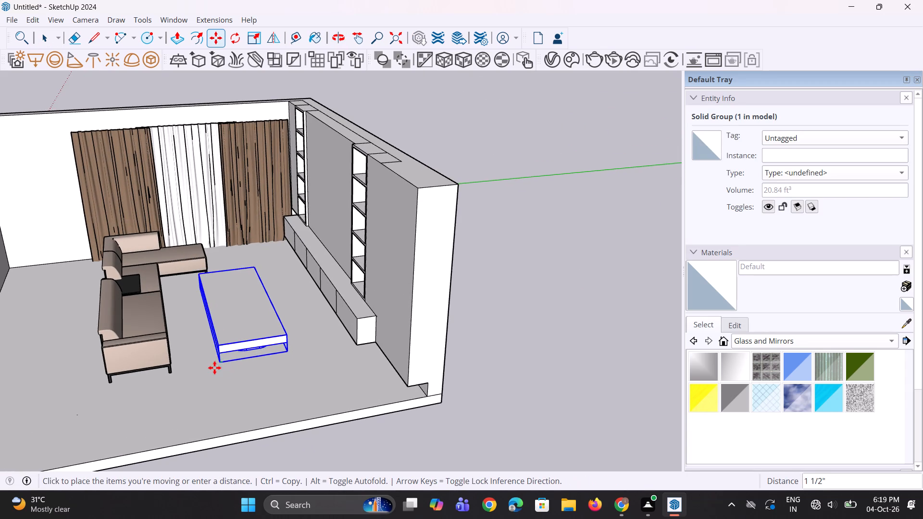
{"action": "left_click", "coordinate": [213, 368]}
{"action": "scroll", "coordinate": [213, 368], "scroll_direction": "down", "scroll_amount": 4}
{"action": "key", "text": "space"}
{"action": "key", "text": "space"}
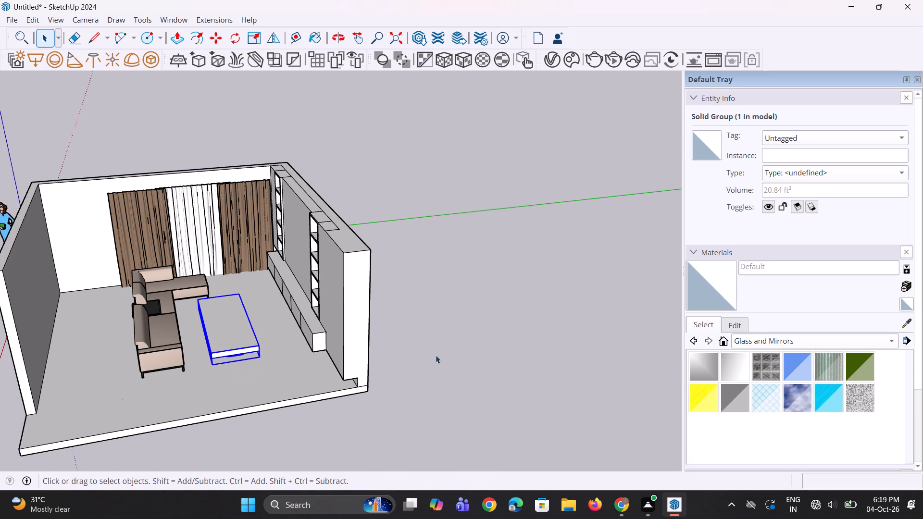
{"action": "left_click", "coordinate": [466, 348]}
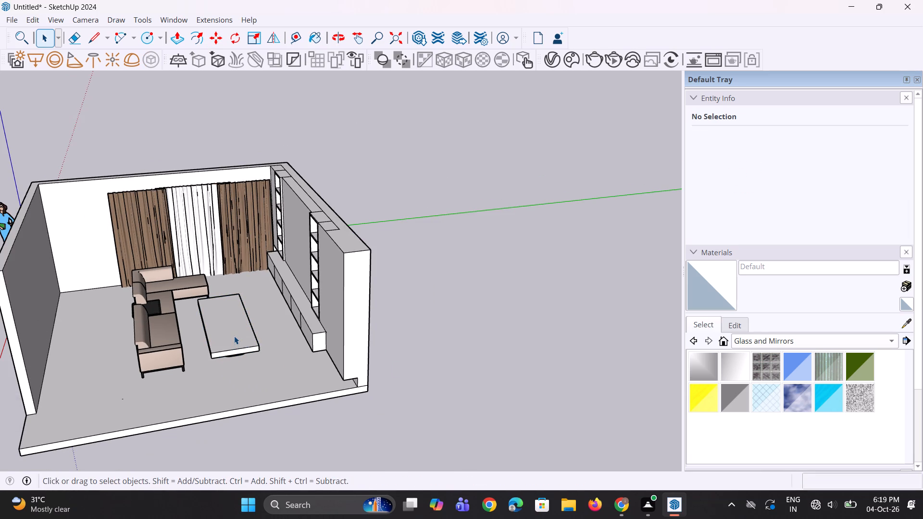
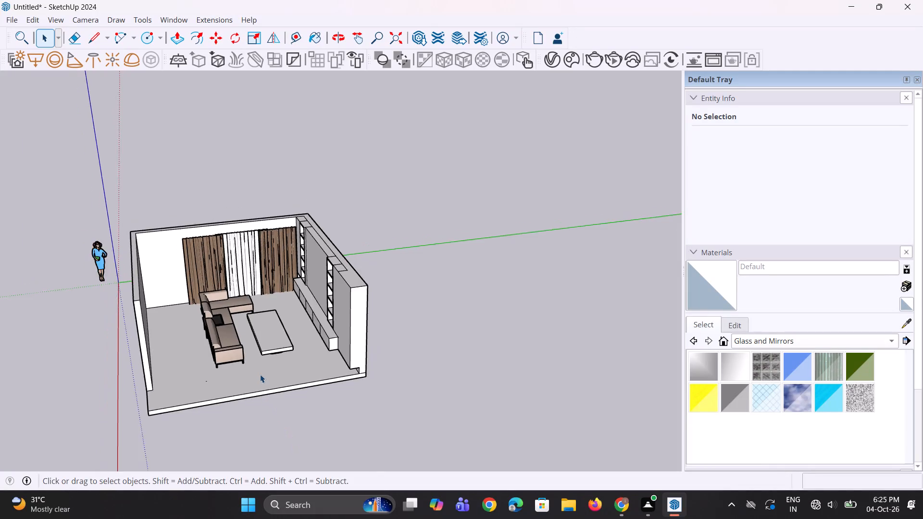
Push/Pull the low wall unit cabinet's end face outward about 2' 6 1/2" toward the room's open side.
{"action": "middle_click_drag", "start_coordinate": [255, 357], "coordinate": [312, 311]}
{"action": "scroll", "coordinate": [309, 332], "scroll_direction": "up", "scroll_amount": 5}
{"action": "middle_click_drag", "start_coordinate": [162, 375], "coordinate": [144, 379]}
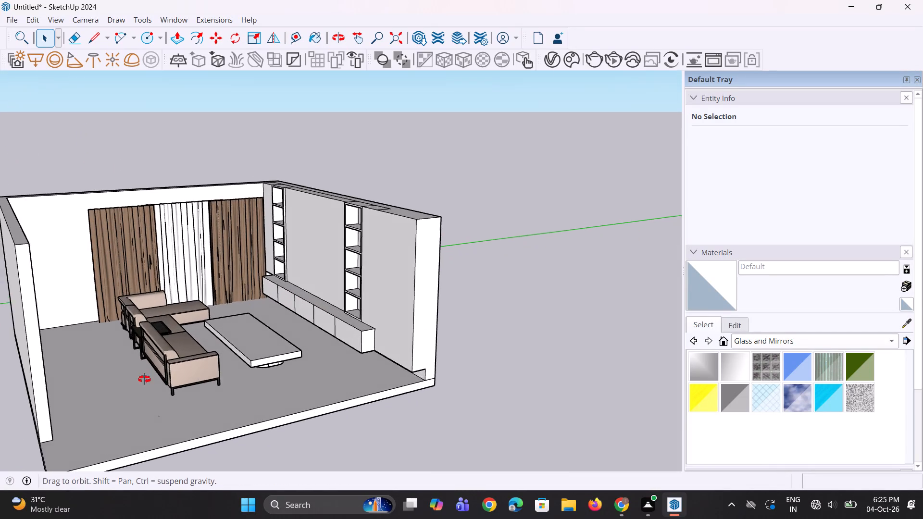
{"action": "middle_click_drag", "start_coordinate": [144, 379], "coordinate": [85, 387]}
{"action": "scroll", "coordinate": [302, 346], "scroll_direction": "up", "scroll_amount": 4}
{"action": "left_click", "coordinate": [351, 353]}
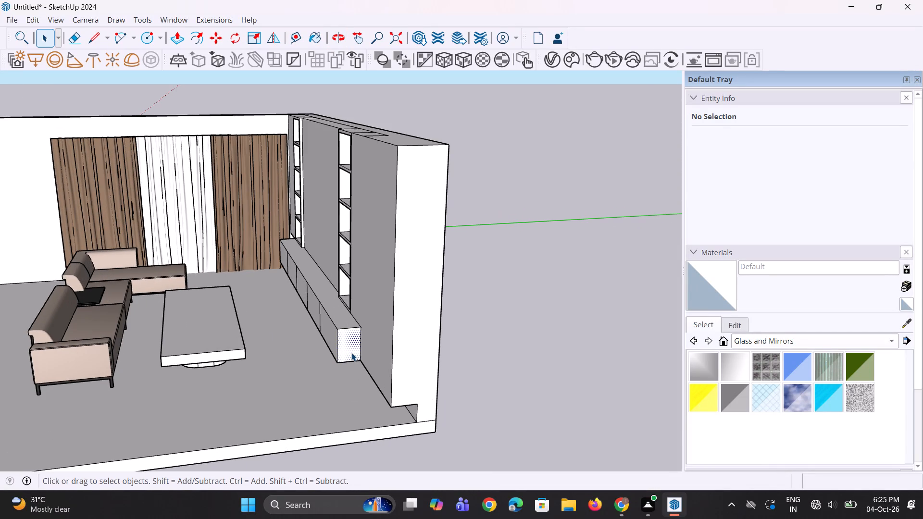
{"action": "key", "text": "p"}
{"action": "left_click", "coordinate": [353, 351]}
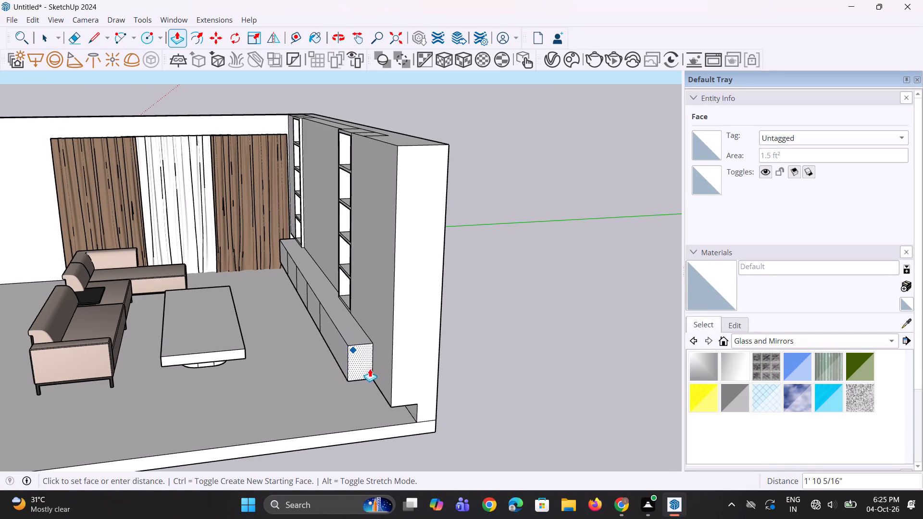
{"action": "left_click", "coordinate": [374, 375]}
{"action": "middle_click_drag", "start_coordinate": [281, 377], "coordinate": [437, 409]}
{"action": "scroll", "coordinate": [395, 367], "scroll_direction": "down", "scroll_amount": 3}
{"action": "middle_click_drag", "start_coordinate": [407, 367], "coordinate": [430, 345]}
{"action": "scroll", "coordinate": [425, 346], "scroll_direction": "up", "scroll_amount": 2}
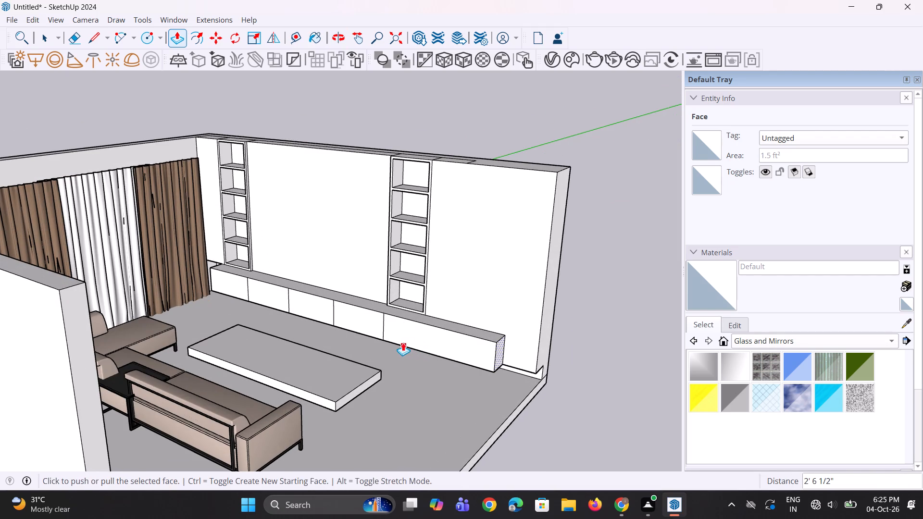
{"action": "key", "text": "space"}
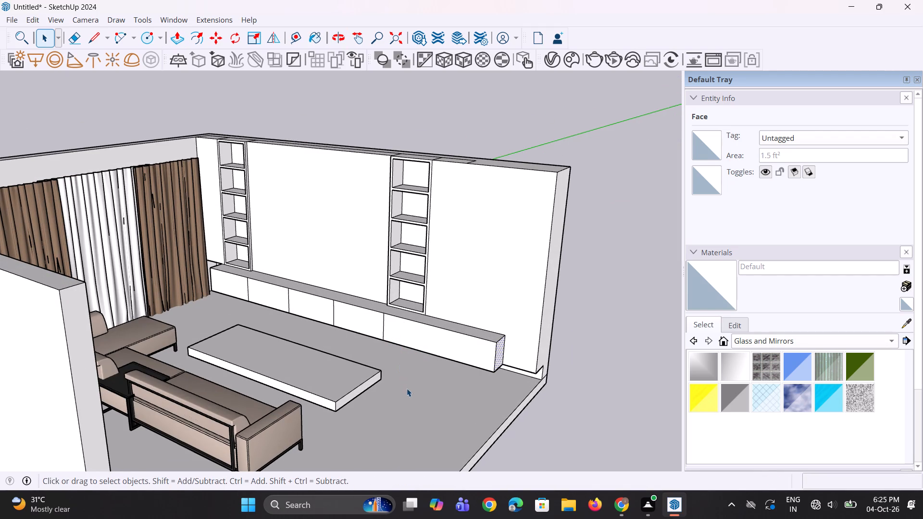
Push the low cabinet's end face partway back toward the shelving column, and clear the selection.
{"action": "middle_click_drag", "start_coordinate": [429, 385], "coordinate": [370, 376]}
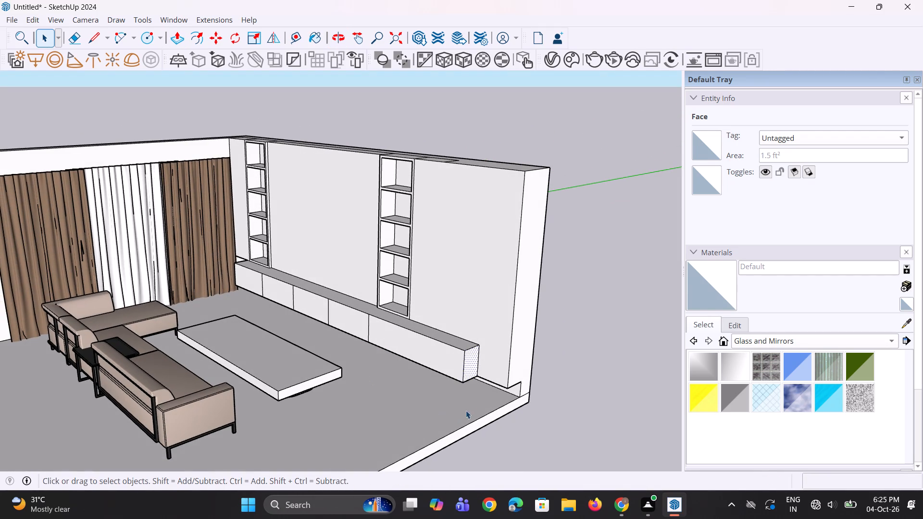
{"action": "key", "text": "p"}
{"action": "left_click", "coordinate": [474, 368]}
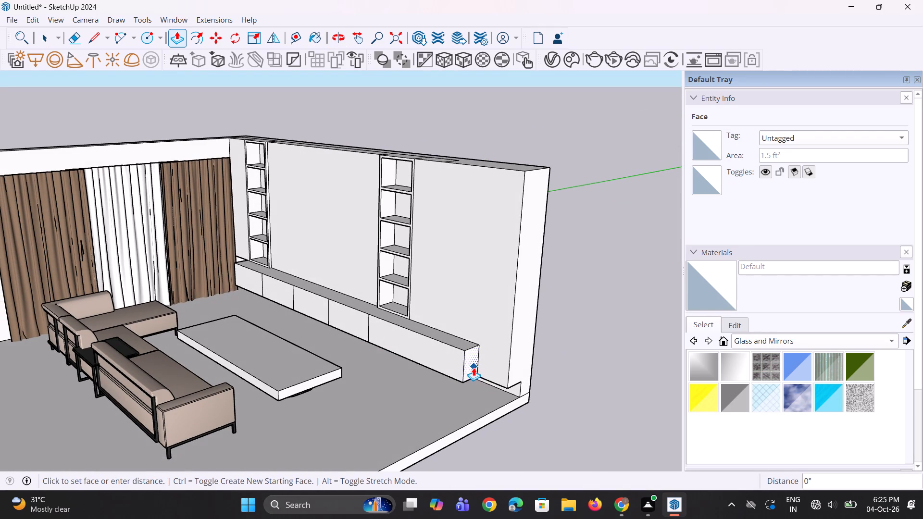
{"action": "left_click", "coordinate": [445, 353]}
{"action": "key", "text": "space"}
{"action": "key", "text": "space"}
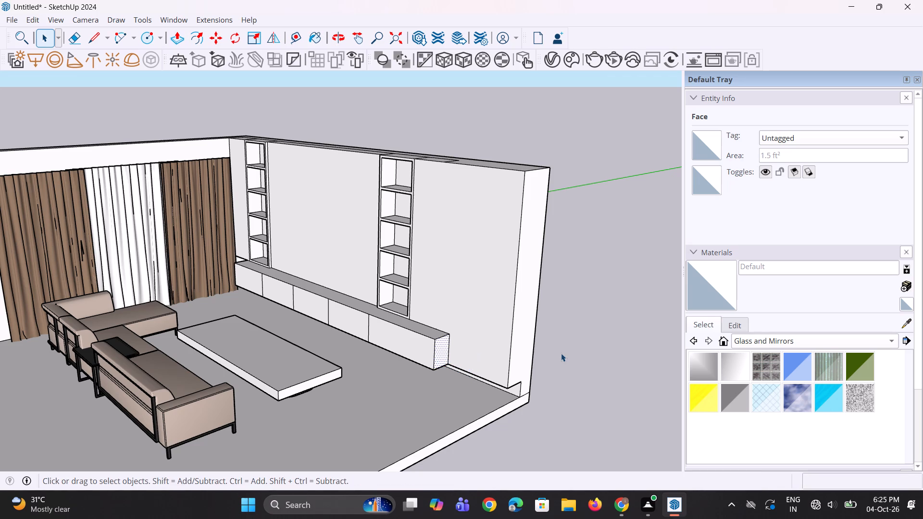
{"action": "left_click", "coordinate": [564, 354]}
Examine the low cabinet's length against the center table, sofa and wall unit from several angles.
{"action": "middle_click_drag", "start_coordinate": [473, 390], "coordinate": [441, 398]}
{"action": "scroll", "coordinate": [205, 329], "scroll_direction": "up", "scroll_amount": 2}
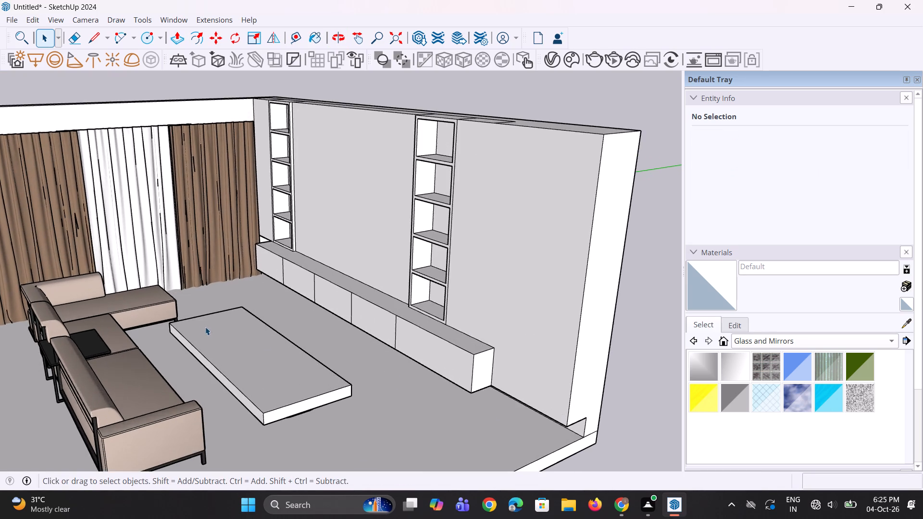
{"action": "middle_click_drag", "start_coordinate": [213, 329], "coordinate": [253, 311]}
{"action": "scroll", "coordinate": [254, 311], "scroll_direction": "down", "scroll_amount": 1}
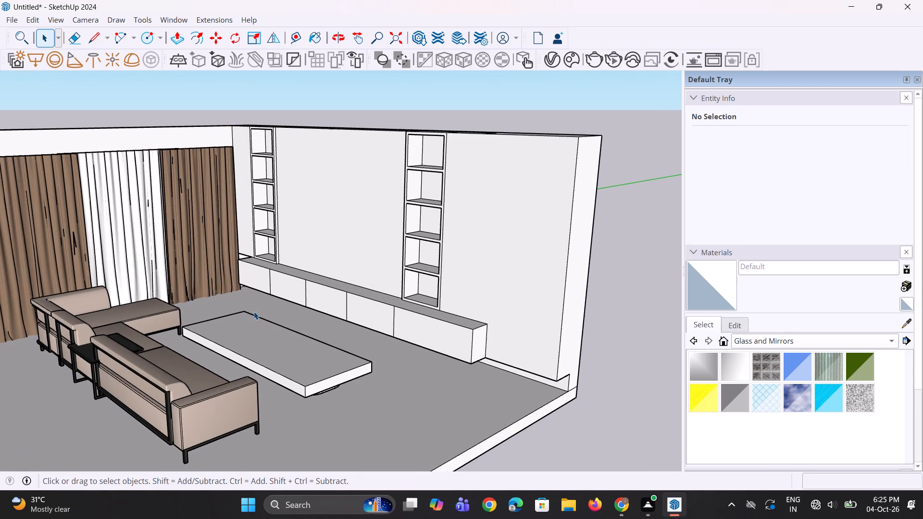
{"action": "scroll", "coordinate": [254, 312], "scroll_direction": "down", "scroll_amount": 1}
{"action": "scroll", "coordinate": [155, 273], "scroll_direction": "up", "scroll_amount": 1}
{"action": "middle_click_drag", "start_coordinate": [165, 284], "coordinate": [180, 302]}
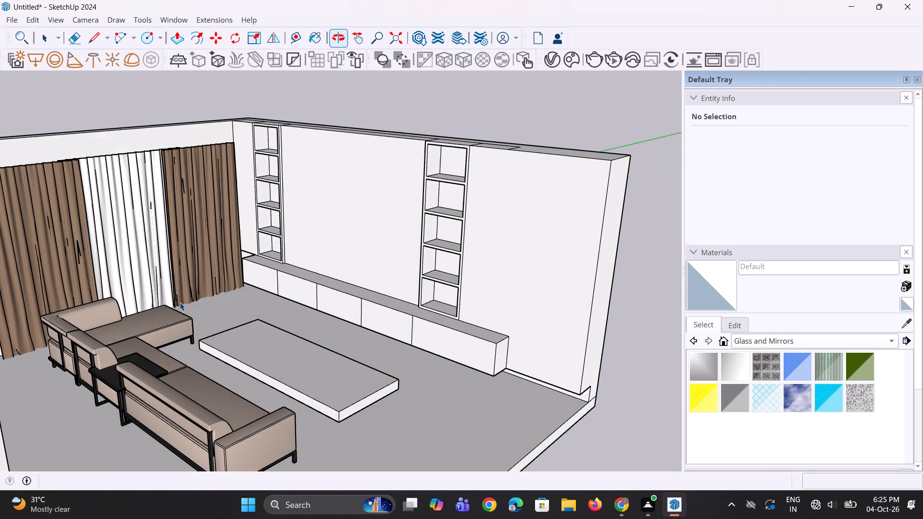
{"action": "scroll", "coordinate": [190, 302], "scroll_direction": "down", "scroll_amount": 3}
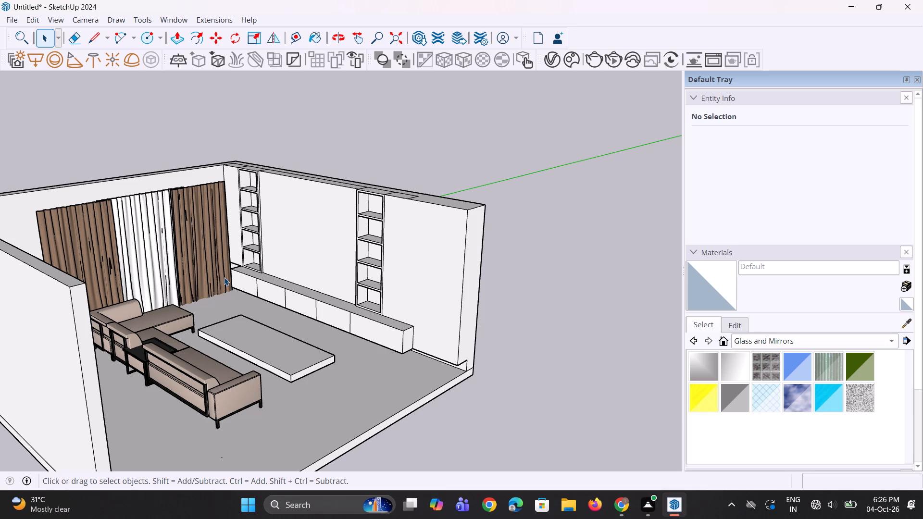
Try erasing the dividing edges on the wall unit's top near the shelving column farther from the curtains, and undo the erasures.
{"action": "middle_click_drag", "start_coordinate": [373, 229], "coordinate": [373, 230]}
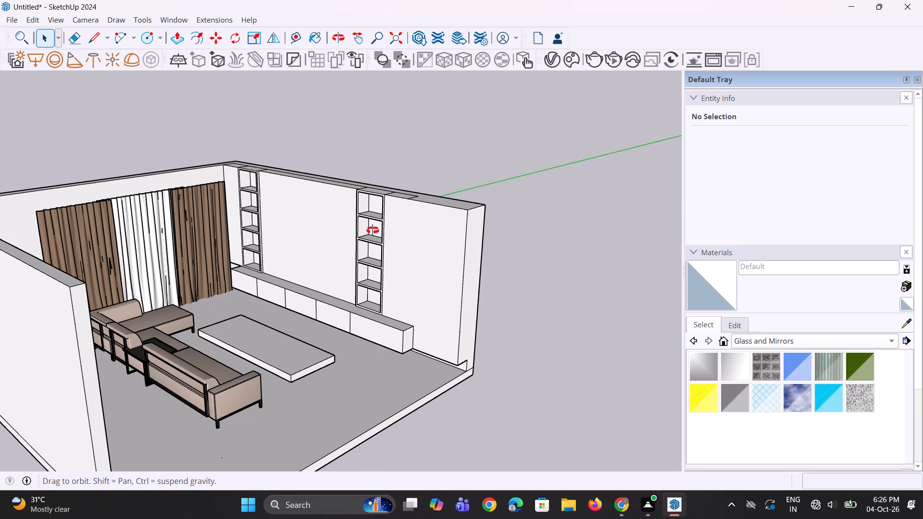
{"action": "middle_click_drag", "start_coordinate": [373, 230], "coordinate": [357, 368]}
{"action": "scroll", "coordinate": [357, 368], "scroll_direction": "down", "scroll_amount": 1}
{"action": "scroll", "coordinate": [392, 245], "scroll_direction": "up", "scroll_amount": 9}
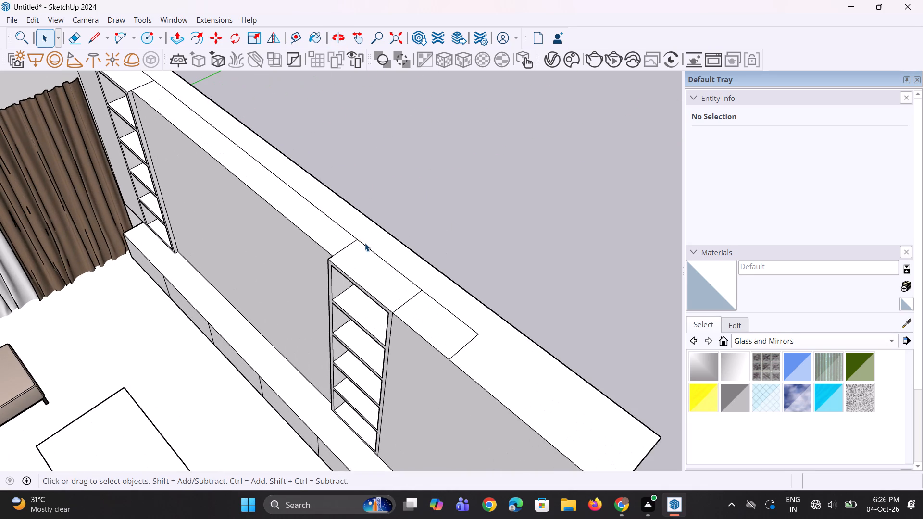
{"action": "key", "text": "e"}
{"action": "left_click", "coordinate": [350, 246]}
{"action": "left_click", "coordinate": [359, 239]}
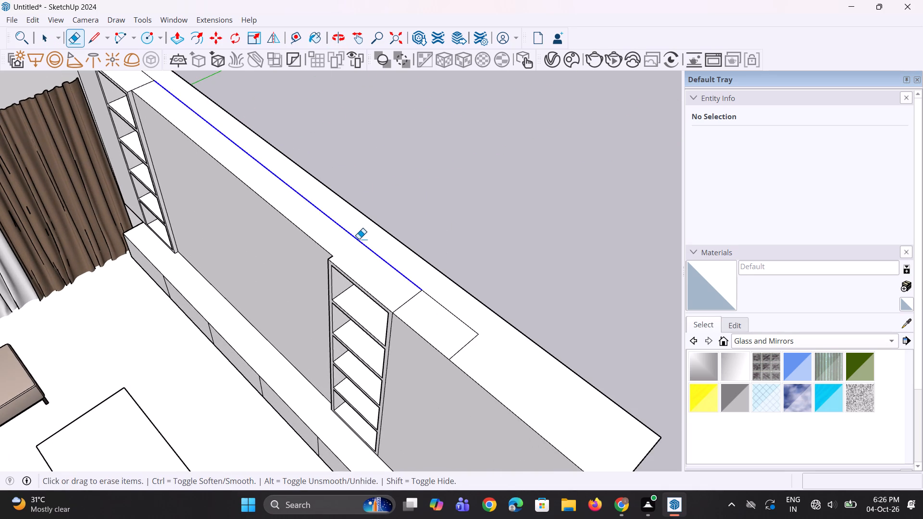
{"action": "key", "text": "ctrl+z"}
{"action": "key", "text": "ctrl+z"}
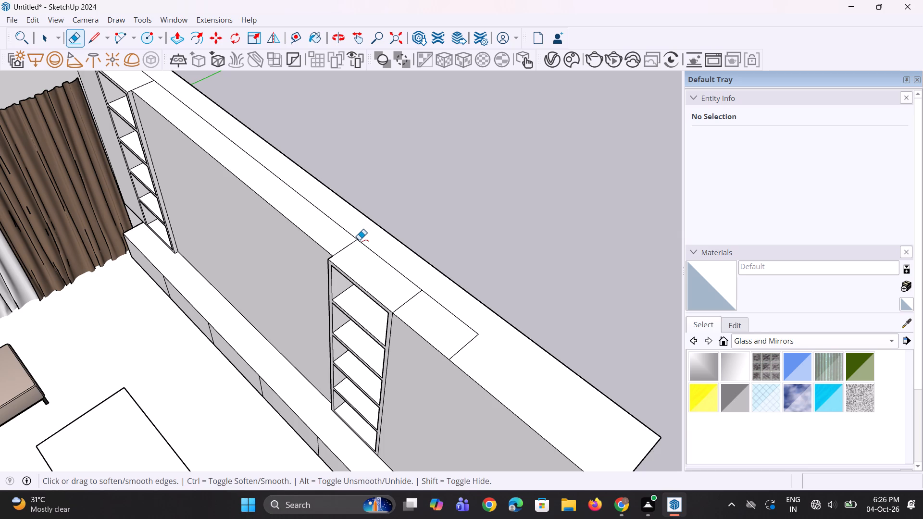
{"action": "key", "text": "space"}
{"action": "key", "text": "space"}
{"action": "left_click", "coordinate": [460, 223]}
Examine the wall unit's top and the whole living room layout from several angles.
{"action": "middle_click_drag", "start_coordinate": [388, 312], "coordinate": [390, 291]}
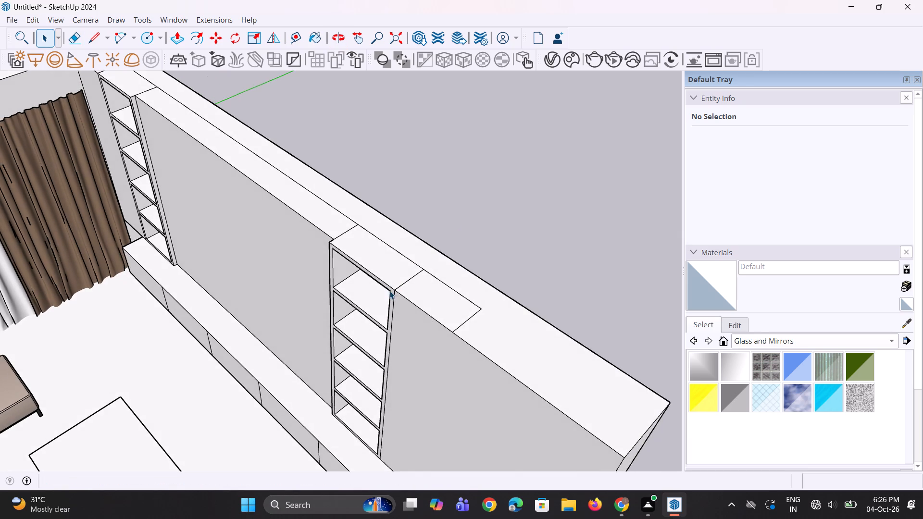
{"action": "scroll", "coordinate": [385, 293], "scroll_direction": "down", "scroll_amount": 4}
{"action": "middle_click_drag", "start_coordinate": [384, 295], "coordinate": [392, 274]}
{"action": "scroll", "coordinate": [392, 272], "scroll_direction": "down", "scroll_amount": 4}
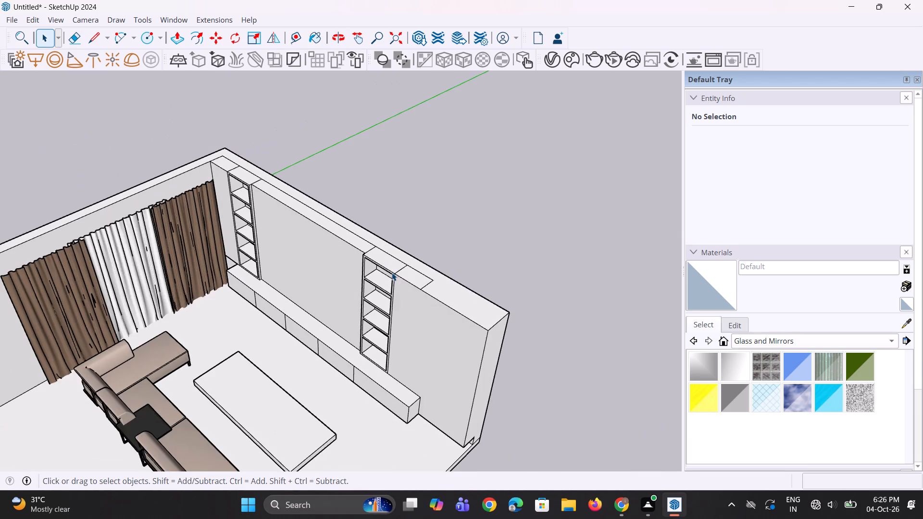
{"action": "scroll", "coordinate": [392, 272], "scroll_direction": "down", "scroll_amount": 3}
{"action": "scroll", "coordinate": [392, 272], "scroll_direction": "up", "scroll_amount": 1}
{"action": "middle_click_drag", "start_coordinate": [392, 272], "coordinate": [375, 217]}
{"action": "scroll", "coordinate": [370, 217], "scroll_direction": "down", "scroll_amount": 3}
{"action": "middle_click_drag", "start_coordinate": [368, 283], "coordinate": [304, 234]}
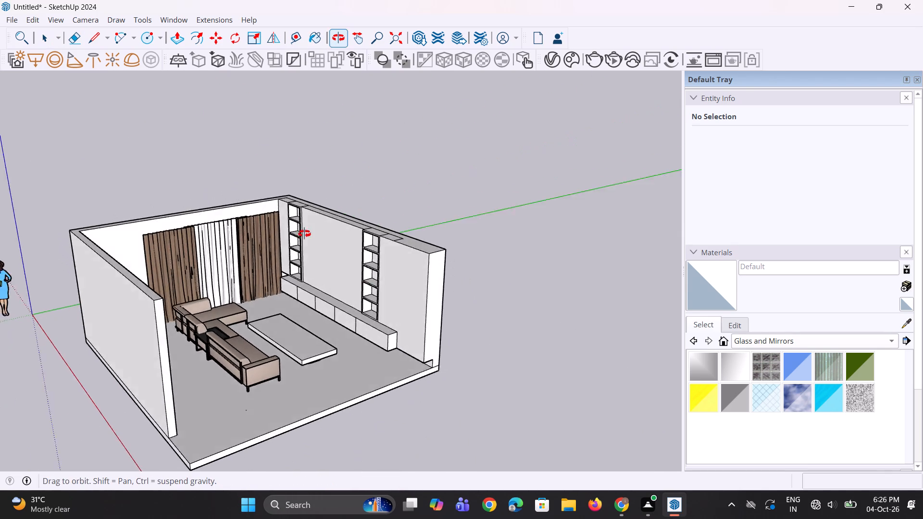
{"action": "middle_click_drag", "start_coordinate": [304, 234], "coordinate": [296, 232]}
{"action": "scroll", "coordinate": [312, 271], "scroll_direction": "up", "scroll_amount": 2}
{"action": "middle_click_drag", "start_coordinate": [312, 269], "coordinate": [304, 245]}
{"action": "scroll", "coordinate": [304, 245], "scroll_direction": "down", "scroll_amount": 1}
{"action": "middle_click", "coordinate": [304, 245]}
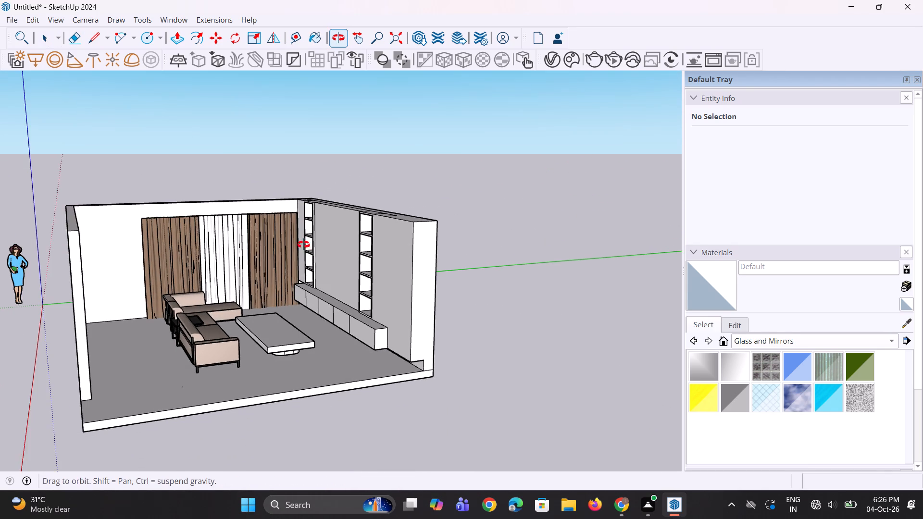
{"action": "scroll", "coordinate": [301, 242], "scroll_direction": "down", "scroll_amount": 2}
{"action": "middle_click_drag", "start_coordinate": [301, 242], "coordinate": [262, 297]}
{"action": "middle_click_drag", "start_coordinate": [258, 295], "coordinate": [257, 265]}
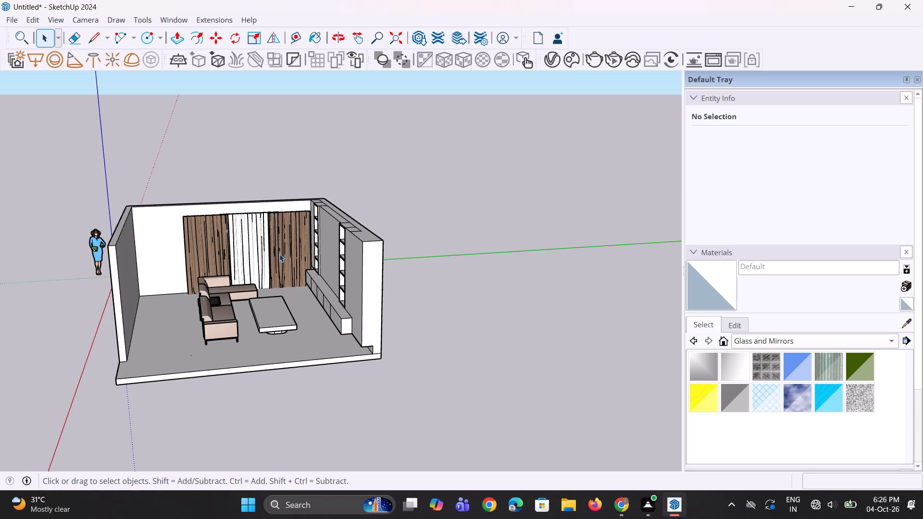
{"action": "middle_click_drag", "start_coordinate": [313, 253], "coordinate": [308, 247]}
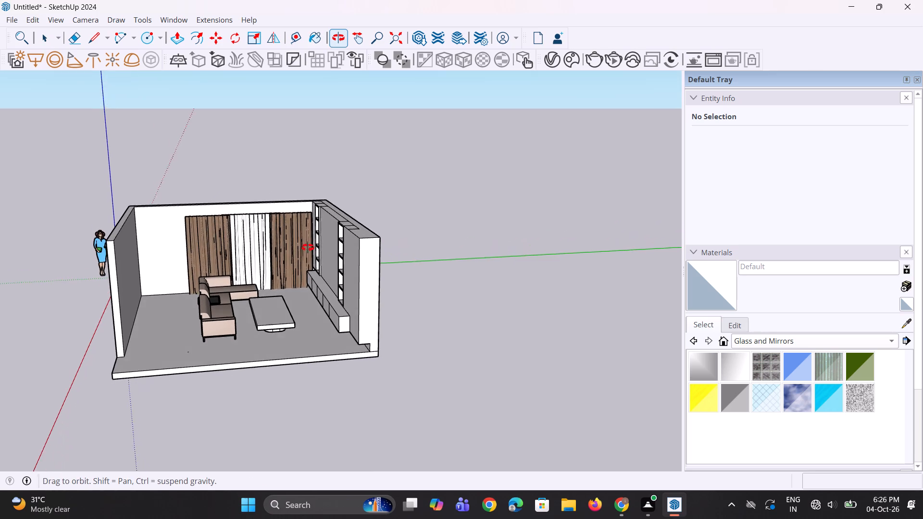
{"action": "middle_click_drag", "start_coordinate": [308, 247], "coordinate": [311, 243]}
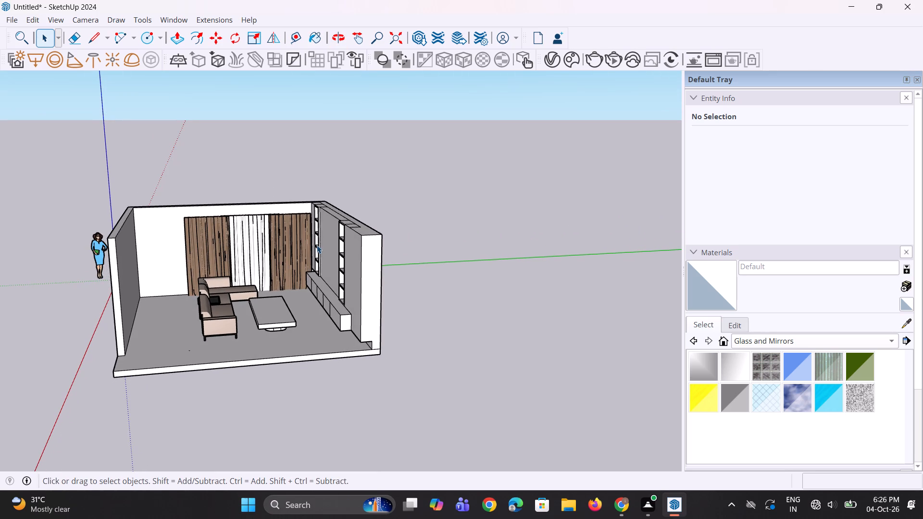
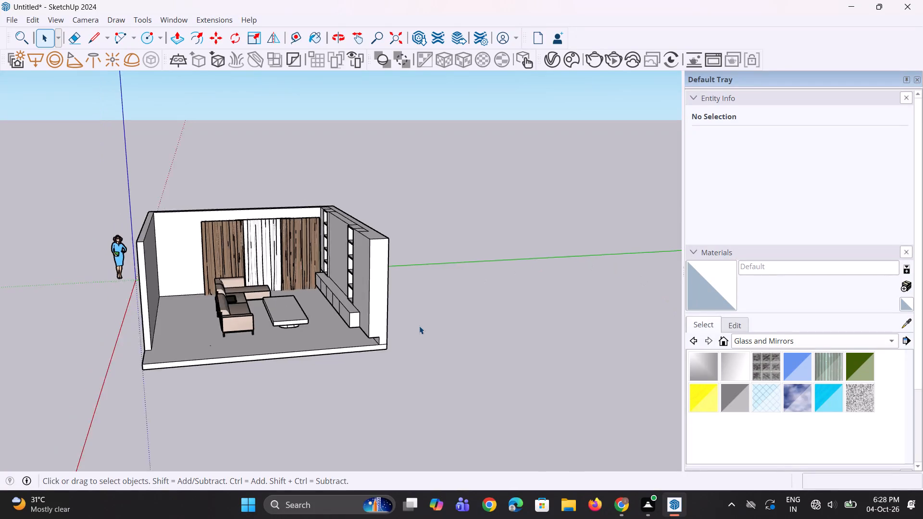
Examine the arrangement of the sofa, center table and wall unit in the living room from above and at closer range.
{"action": "middle_click_drag", "start_coordinate": [136, 332], "coordinate": [178, 337]}
{"action": "scroll", "coordinate": [293, 337], "scroll_direction": "up", "scroll_amount": 3}
{"action": "scroll", "coordinate": [429, 333], "scroll_direction": "up", "scroll_amount": 2}
{"action": "scroll", "coordinate": [326, 347], "scroll_direction": "up", "scroll_amount": 1}
{"action": "middle_click_drag", "start_coordinate": [324, 343], "coordinate": [321, 321]}
{"action": "middle_click_drag", "start_coordinate": [320, 321], "coordinate": [314, 405]}
{"action": "scroll", "coordinate": [271, 361], "scroll_direction": "down", "scroll_amount": 4}
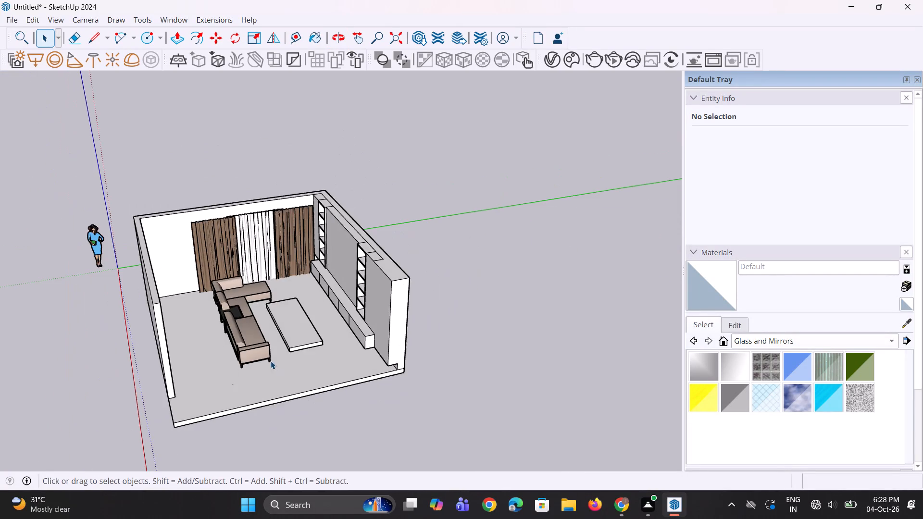
{"action": "middle_click_drag", "start_coordinate": [270, 361], "coordinate": [322, 360]}
{"action": "scroll", "coordinate": [321, 321], "scroll_direction": "up", "scroll_amount": 7}
{"action": "middle_click_drag", "start_coordinate": [318, 302], "coordinate": [300, 254]}
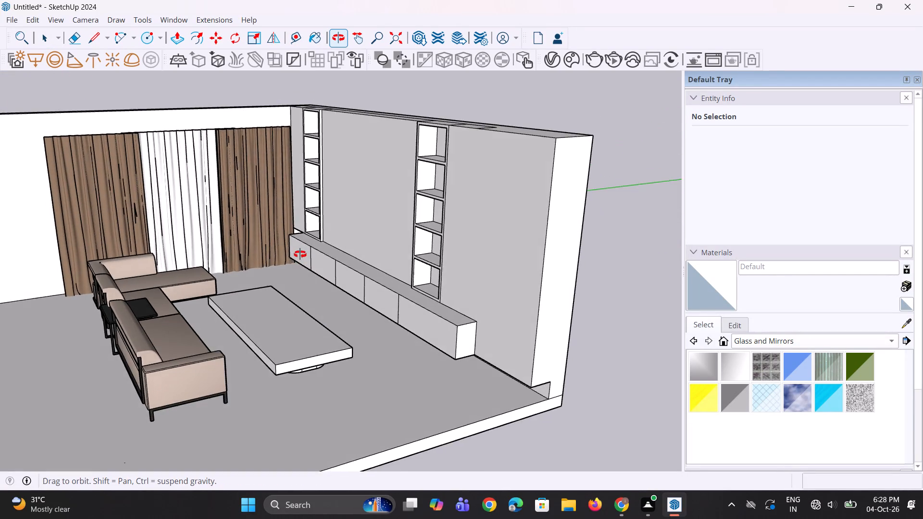
{"action": "middle_click_drag", "start_coordinate": [300, 254], "coordinate": [314, 263]}
{"action": "scroll", "coordinate": [326, 260], "scroll_direction": "down", "scroll_amount": 1}
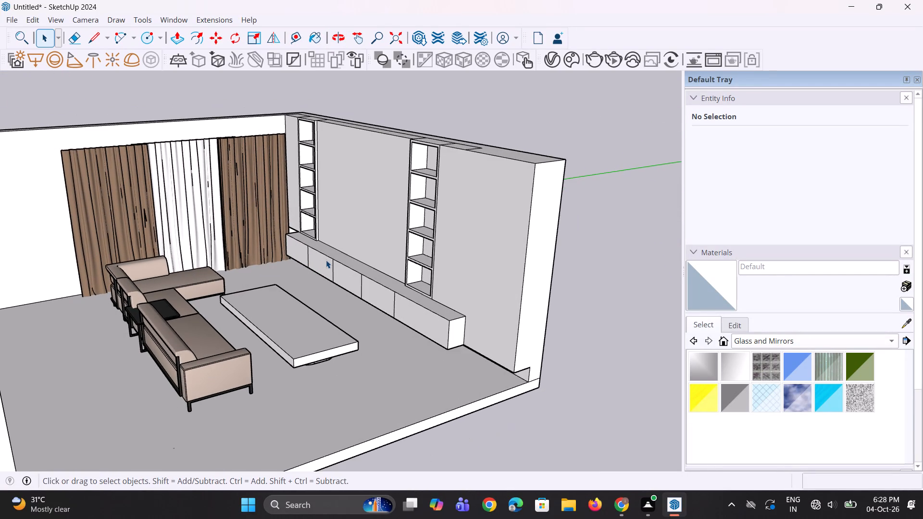
{"action": "scroll", "coordinate": [197, 260], "scroll_direction": "up", "scroll_amount": 1}
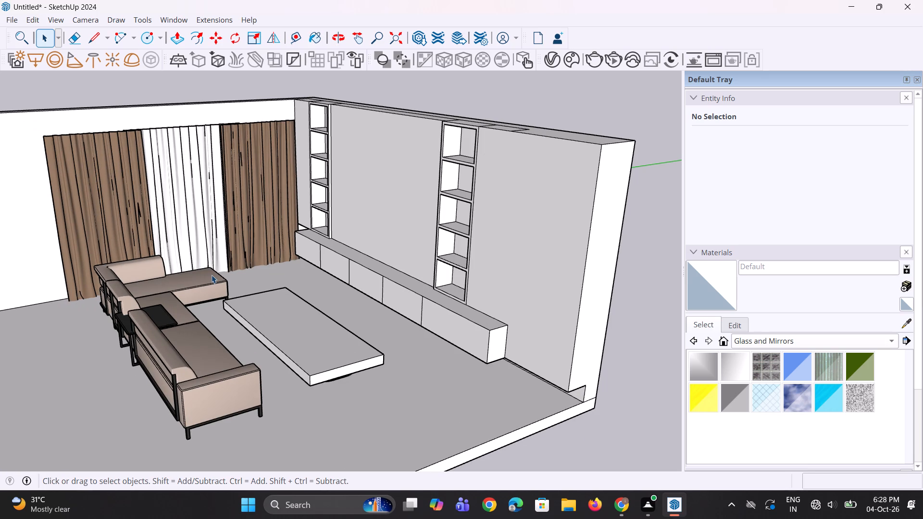
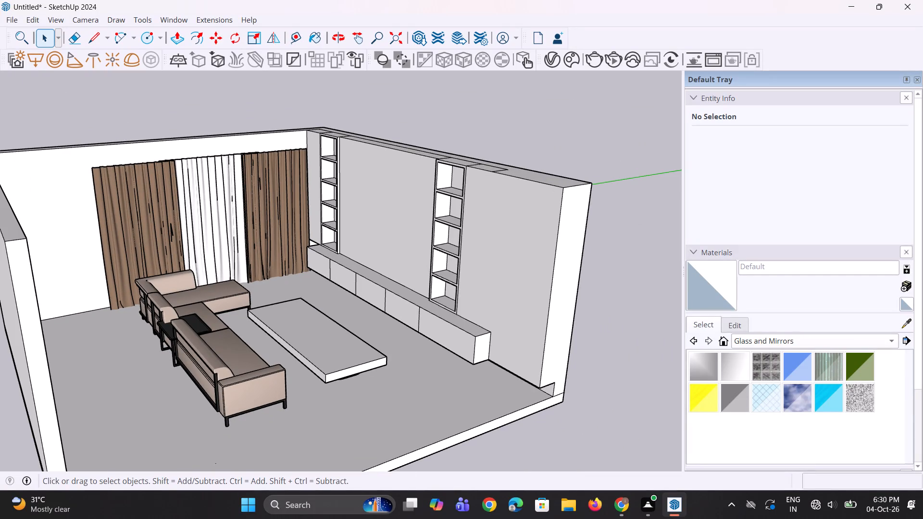
Import the cream-coloured bowl model from the Downloads folder.
{"action": "left_click", "coordinate": [11, 22]}
{"action": "left_click", "coordinate": [75, 185]}
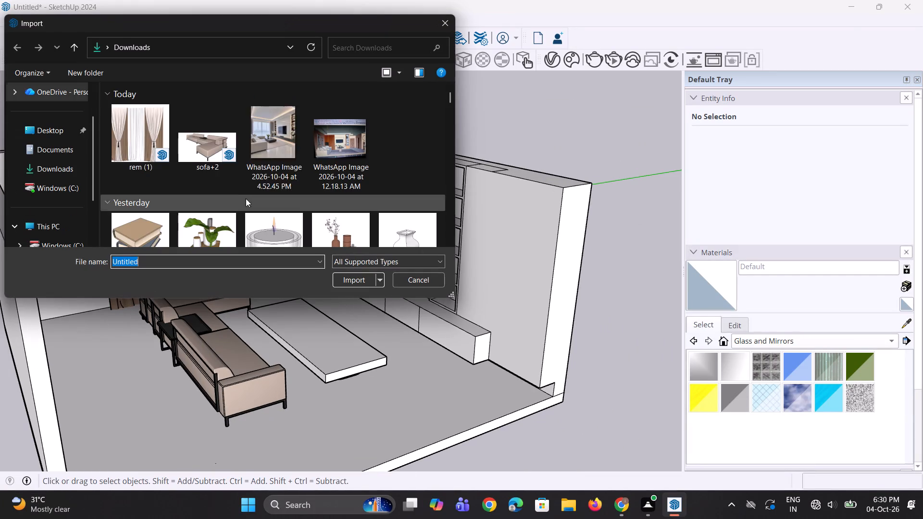
{"action": "scroll", "coordinate": [220, 166], "scroll_direction": "down", "scroll_amount": 3}
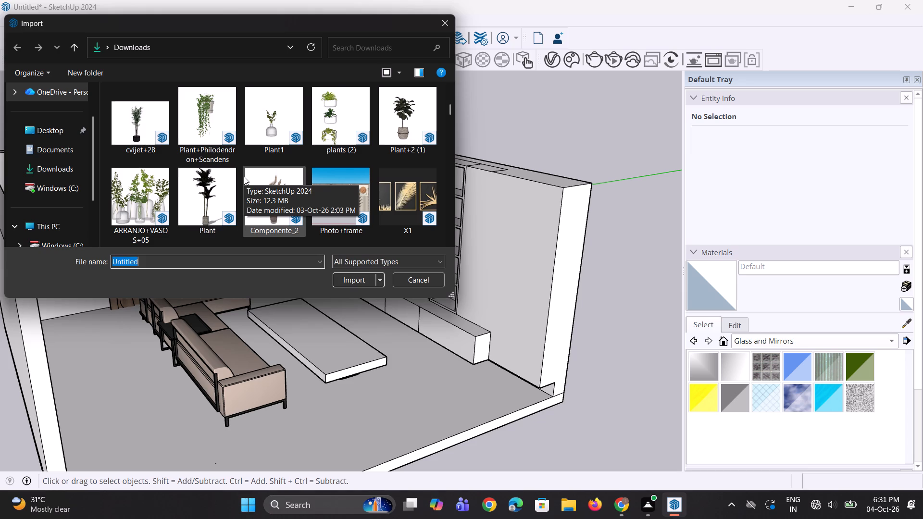
{"action": "scroll", "coordinate": [244, 176], "scroll_direction": "down", "scroll_amount": 2}
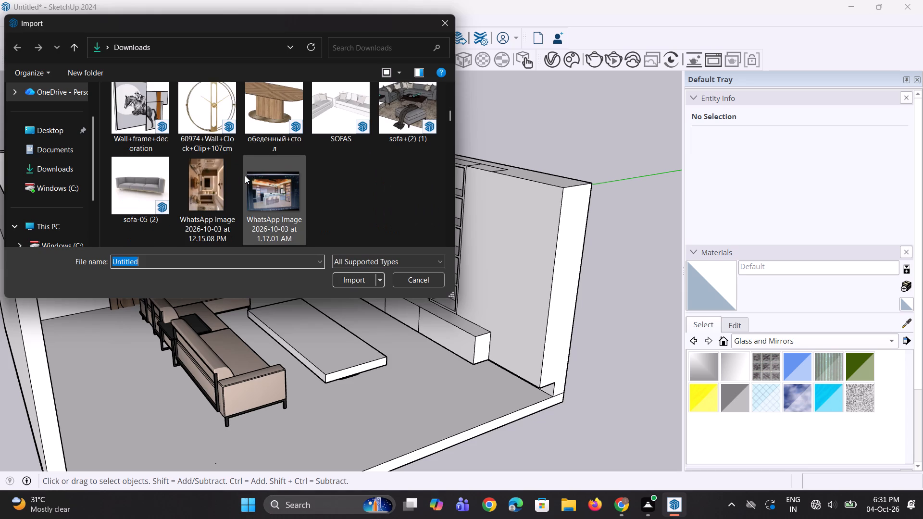
{"action": "scroll", "coordinate": [245, 175], "scroll_direction": "down", "scroll_amount": 3}
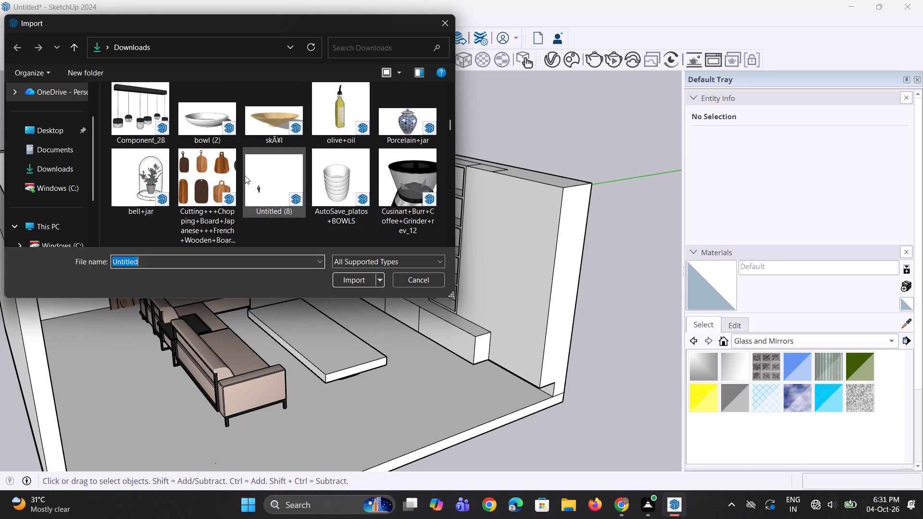
{"action": "scroll", "coordinate": [302, 169], "scroll_direction": "down", "scroll_amount": 1}
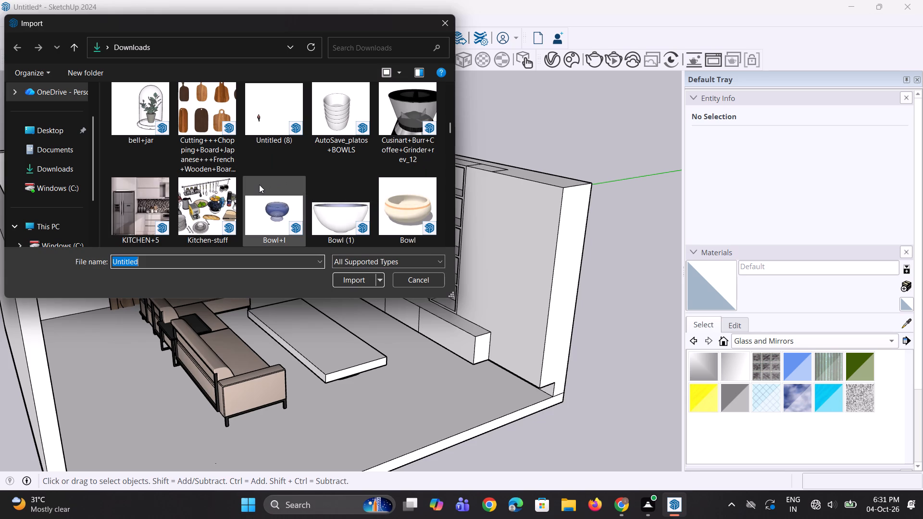
{"action": "left_click", "coordinate": [408, 226]}
{"action": "left_click", "coordinate": [357, 284]}
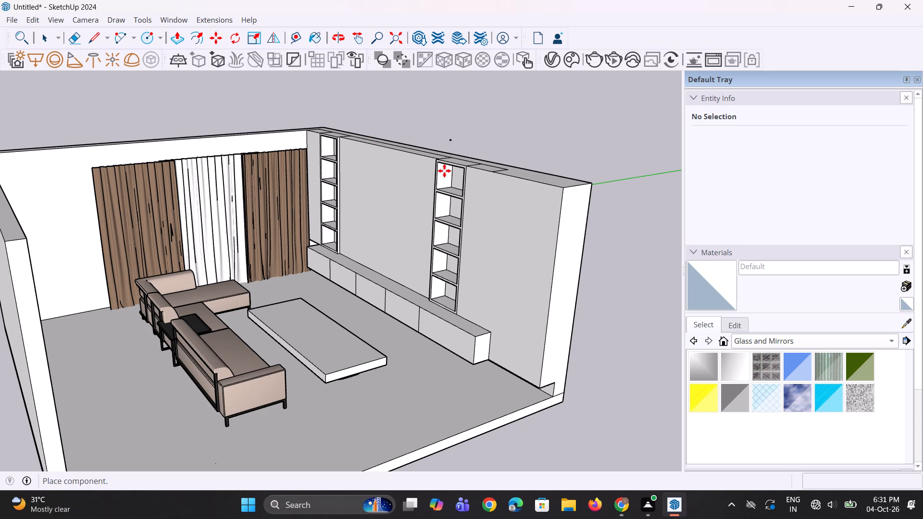
Place the bowl on the top shelf of the wall unit's shelf tower farther from the curtains.
{"action": "scroll", "coordinate": [316, 266], "scroll_direction": "down", "scroll_amount": 11}
{"action": "middle_click_drag", "start_coordinate": [316, 266], "coordinate": [237, 268]}
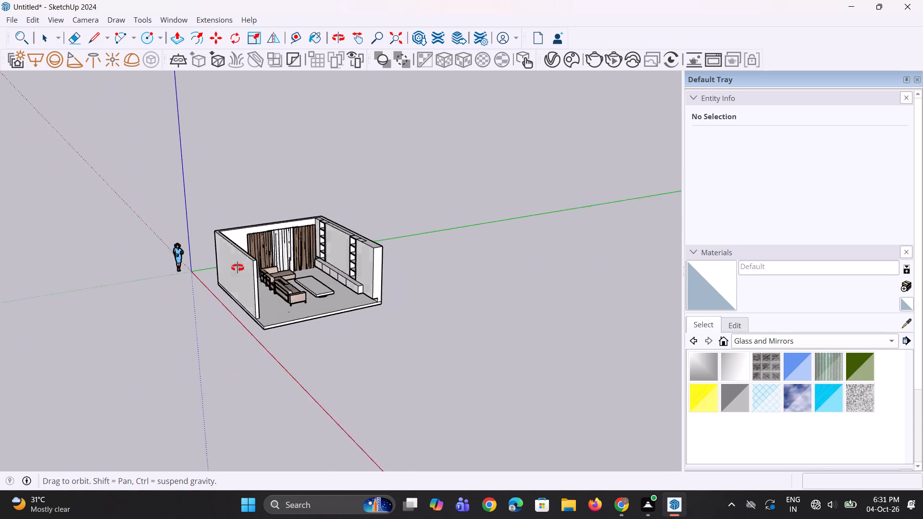
{"action": "middle_click_drag", "start_coordinate": [237, 268], "coordinate": [223, 268]}
{"action": "scroll", "coordinate": [415, 262], "scroll_direction": "up", "scroll_amount": 5}
{"action": "scroll", "coordinate": [285, 267], "scroll_direction": "up", "scroll_amount": 1}
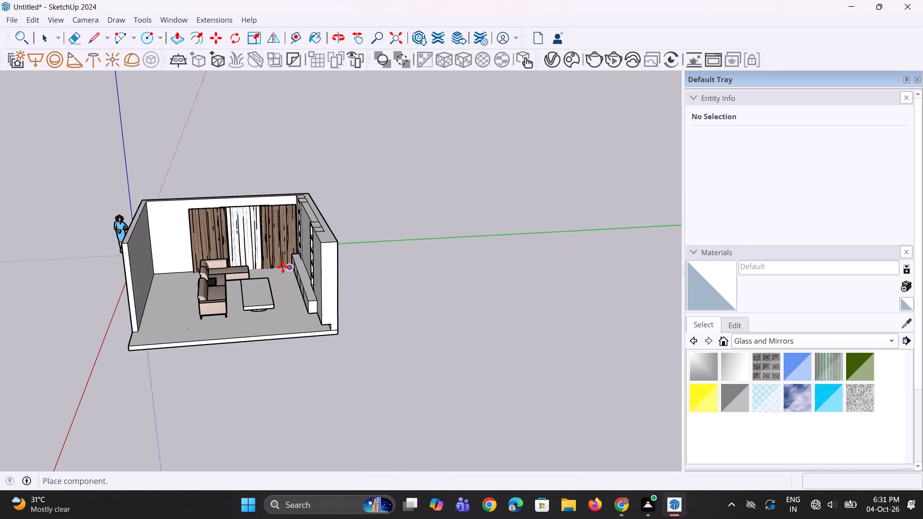
{"action": "scroll", "coordinate": [283, 267], "scroll_direction": "up", "scroll_amount": 3}
{"action": "middle_click_drag", "start_coordinate": [242, 272], "coordinate": [411, 284]}
{"action": "scroll", "coordinate": [432, 226], "scroll_direction": "up", "scroll_amount": 3}
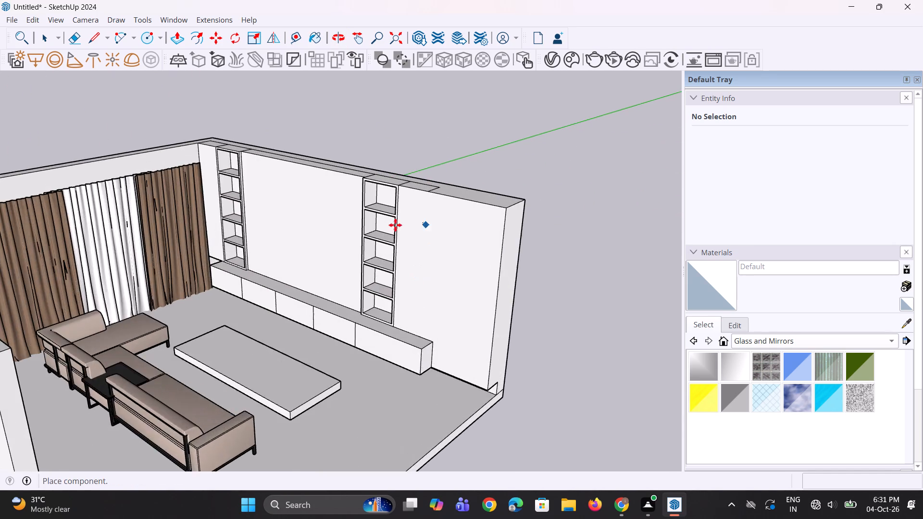
{"action": "scroll", "coordinate": [395, 225], "scroll_direction": "up", "scroll_amount": 9}
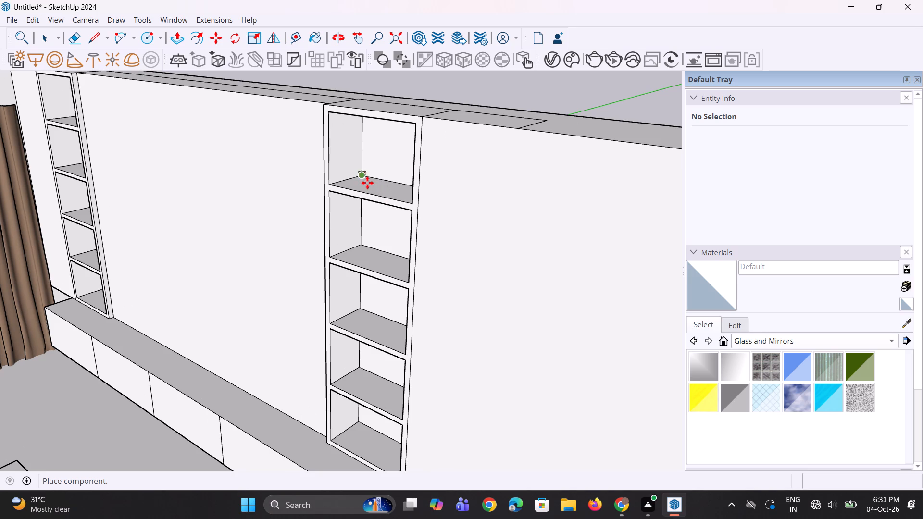
{"action": "left_click", "coordinate": [366, 186]}
Scale the bowl up uniformly by a factor of about 2.6 on its shelf.
{"action": "middle_click_drag", "start_coordinate": [365, 222], "coordinate": [422, 234]}
{"action": "scroll", "coordinate": [397, 168], "scroll_direction": "up", "scroll_amount": 2}
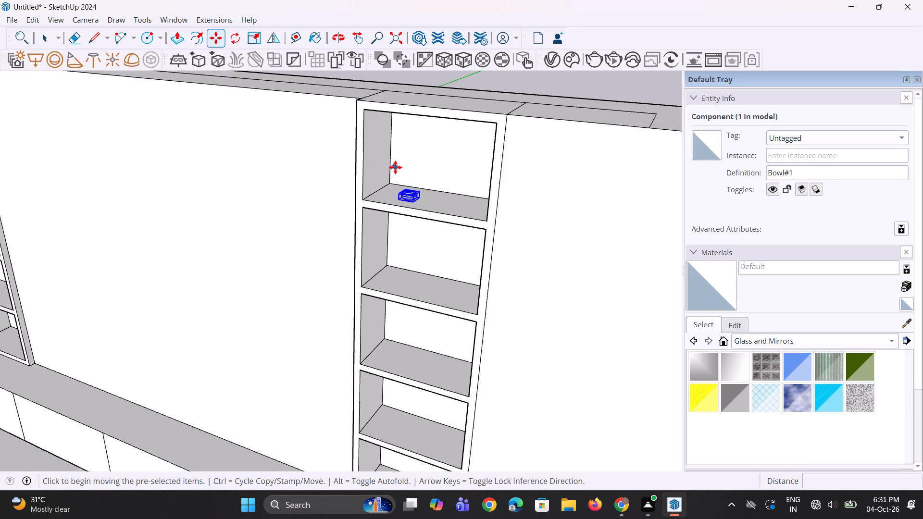
{"action": "scroll", "coordinate": [395, 167], "scroll_direction": "up", "scroll_amount": 1}
{"action": "key", "text": "s"}
{"action": "scroll", "coordinate": [415, 180], "scroll_direction": "up", "scroll_amount": 5}
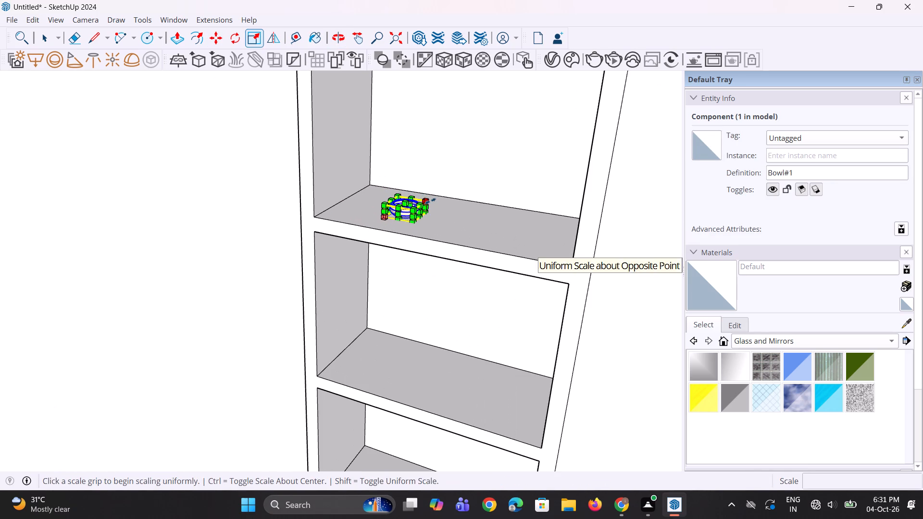
{"action": "left_click", "coordinate": [430, 201]}
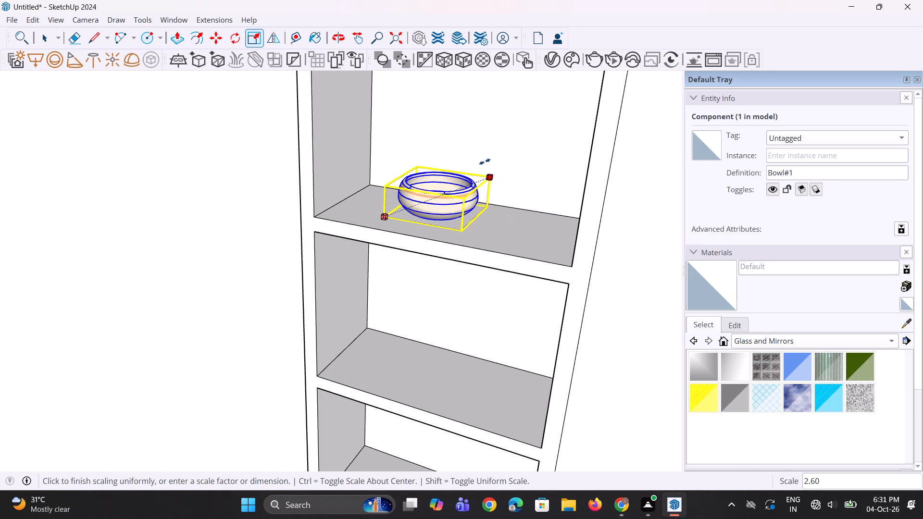
{"action": "left_click", "coordinate": [485, 161]}
Move the enlarged bowl slightly toward the shelf's front edge and toward the curtain side of its niche.
{"action": "middle_click", "coordinate": [473, 192]}
{"action": "scroll", "coordinate": [452, 188], "scroll_direction": "down", "scroll_amount": 3}
{"action": "scroll", "coordinate": [399, 244], "scroll_direction": "down", "scroll_amount": 1}
{"action": "middle_click_drag", "start_coordinate": [402, 247], "coordinate": [415, 226]}
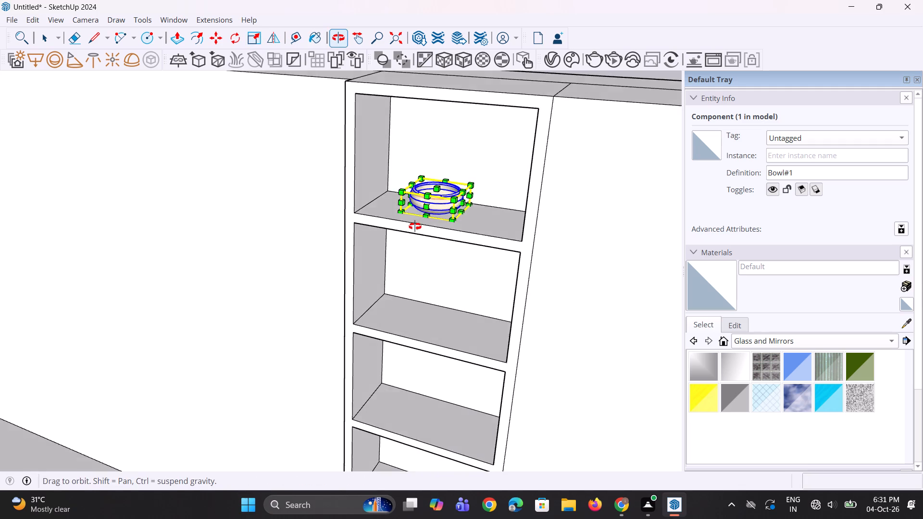
{"action": "middle_click_drag", "start_coordinate": [415, 226], "coordinate": [415, 226]}
{"action": "scroll", "coordinate": [451, 199], "scroll_direction": "up", "scroll_amount": 5}
{"action": "key", "text": "m"}
{"action": "scroll", "coordinate": [444, 225], "scroll_direction": "up", "scroll_amount": 5}
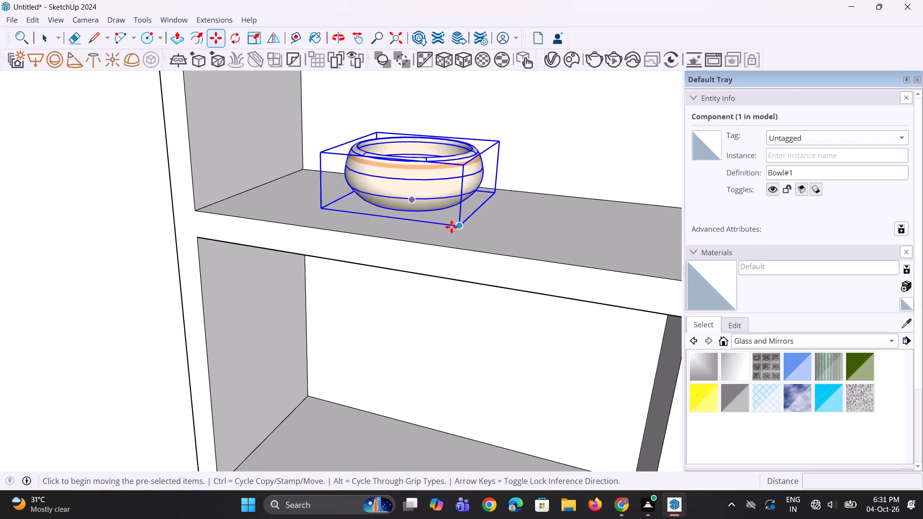
{"action": "left_click", "coordinate": [456, 224]}
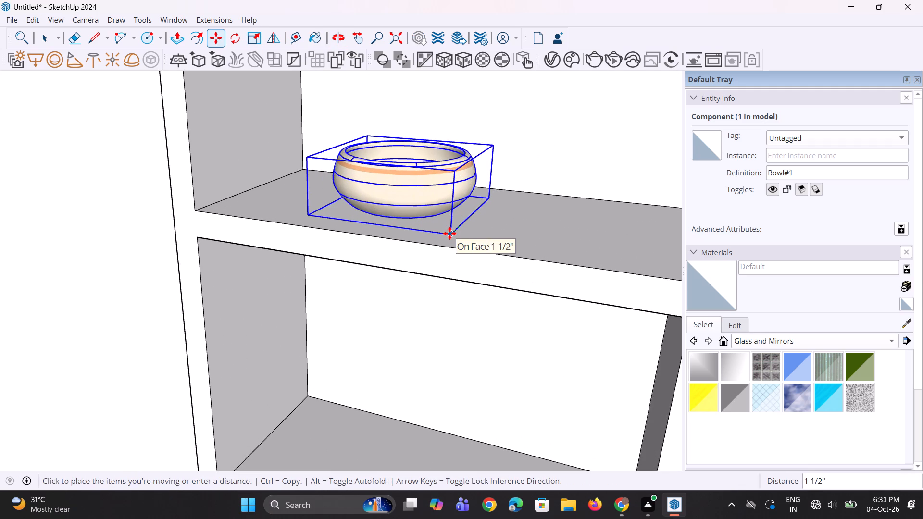
{"action": "left_click", "coordinate": [446, 237]}
{"action": "scroll", "coordinate": [364, 254], "scroll_direction": "down", "scroll_amount": 5}
{"action": "middle_click_drag", "start_coordinate": [363, 245], "coordinate": [366, 240]}
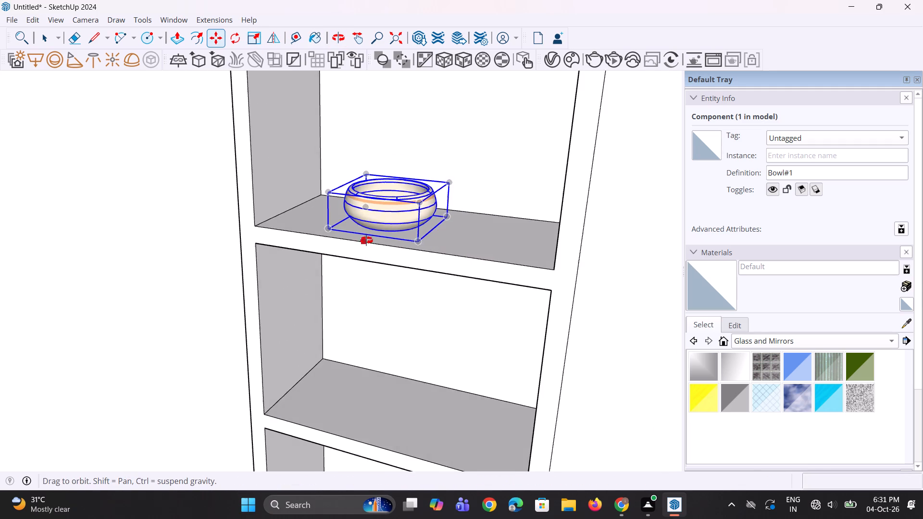
{"action": "middle_click_drag", "start_coordinate": [366, 240], "coordinate": [386, 234]}
{"action": "scroll", "coordinate": [363, 251], "scroll_direction": "down", "scroll_amount": 3}
{"action": "left_click", "coordinate": [342, 234]}
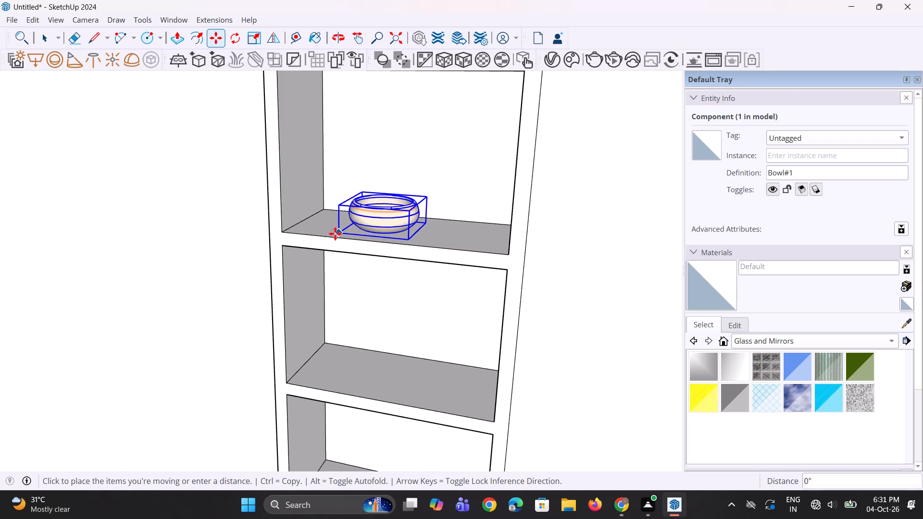
{"action": "left_click", "coordinate": [327, 232]}
{"action": "scroll", "coordinate": [327, 233], "scroll_direction": "down", "scroll_amount": 10}
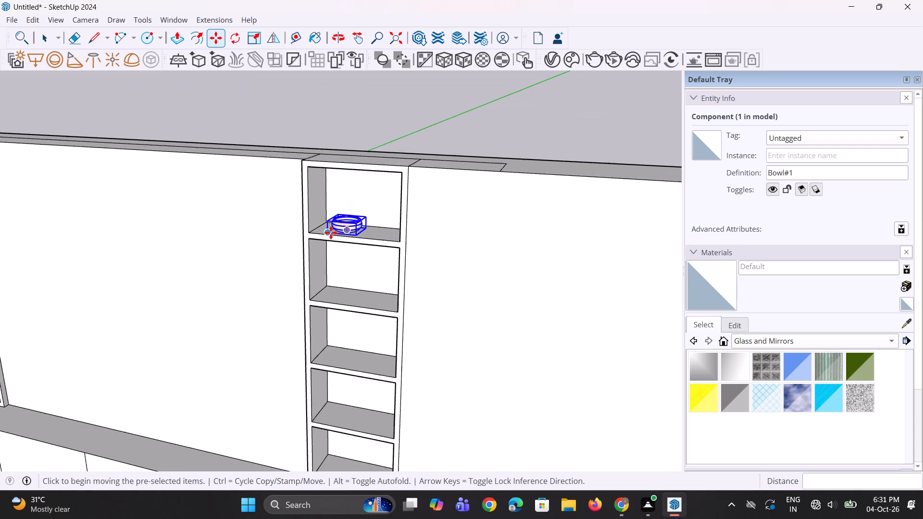
{"action": "key", "text": "space"}
{"action": "key", "text": "space"}
Scale the bowl's height by about 1.25, and enlarge the whole bowl uniformly by at least 1.26.
{"action": "middle_click_drag", "start_coordinate": [350, 226], "coordinate": [374, 218]}
{"action": "key", "text": "s"}
{"action": "scroll", "coordinate": [374, 218], "scroll_direction": "up", "scroll_amount": 5}
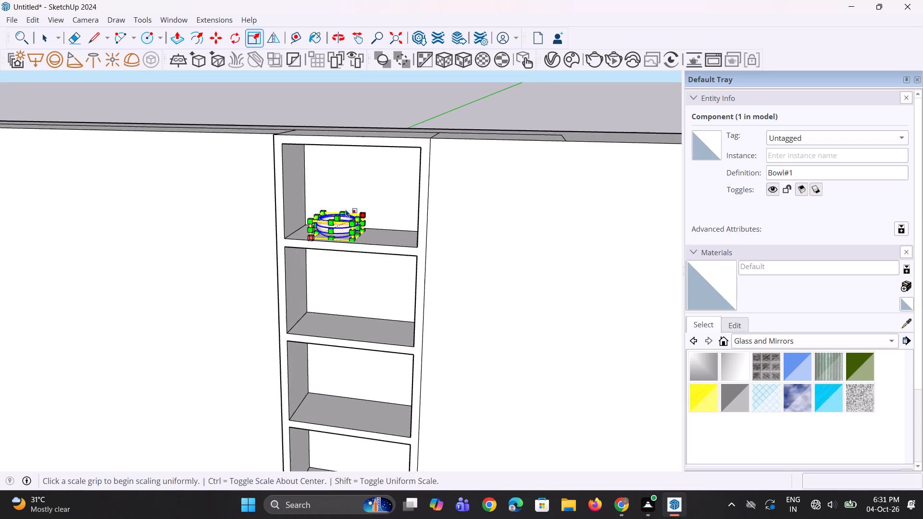
{"action": "scroll", "coordinate": [346, 209], "scroll_direction": "up", "scroll_amount": 5}
{"action": "left_click", "coordinate": [331, 226]}
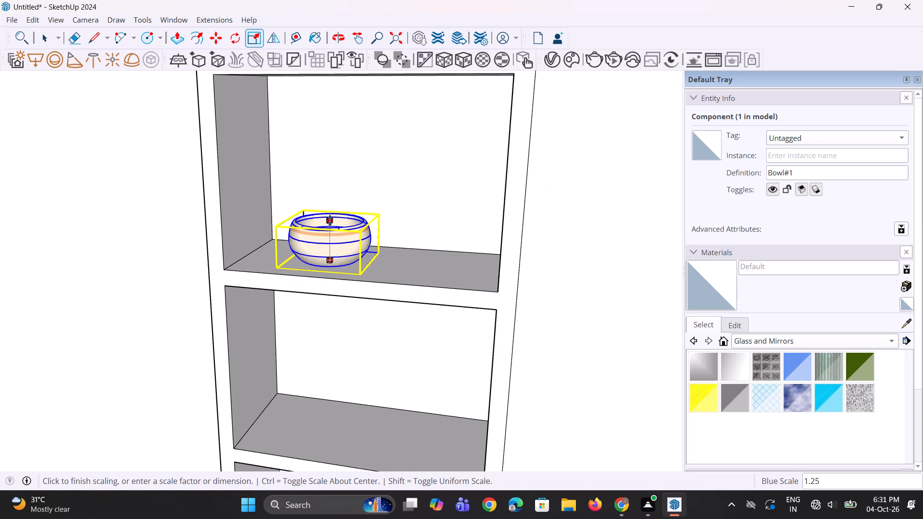
{"action": "left_click", "coordinate": [330, 220]}
{"action": "left_click", "coordinate": [378, 216]}
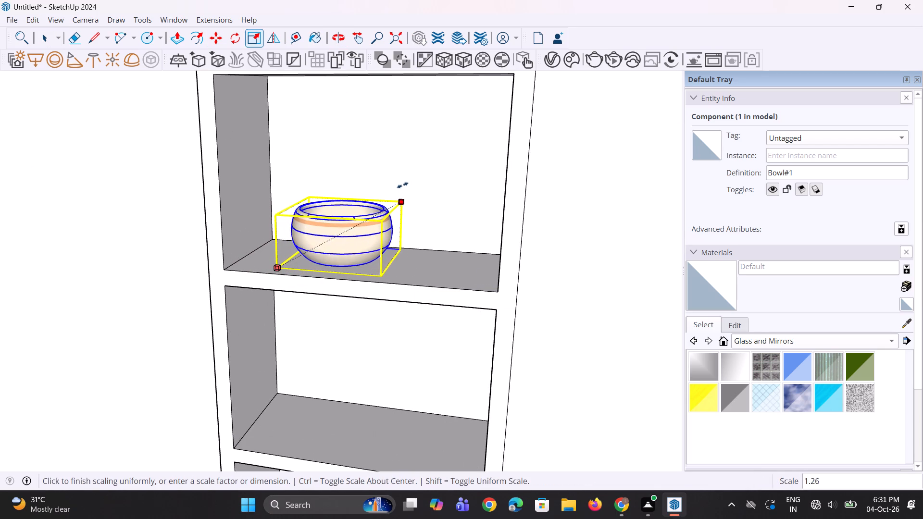
{"action": "left_click", "coordinate": [404, 177]}
Move the bowl about 1 7/8" forward so its base reaches the shelf's front edge.
{"action": "middle_click_drag", "start_coordinate": [381, 249], "coordinate": [321, 266]}
{"action": "scroll", "coordinate": [367, 280], "scroll_direction": "up", "scroll_amount": 2}
{"action": "key", "text": "m"}
{"action": "left_click", "coordinate": [375, 286]}
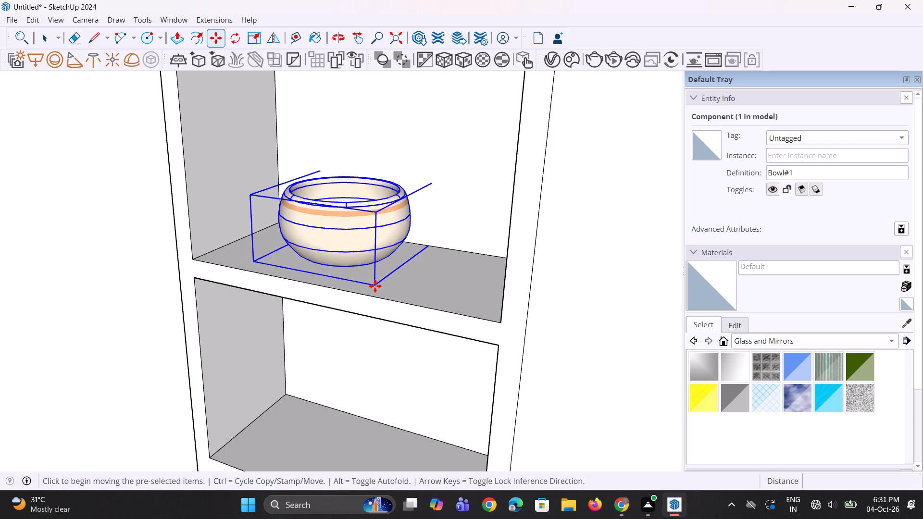
{"action": "left_click", "coordinate": [366, 293]}
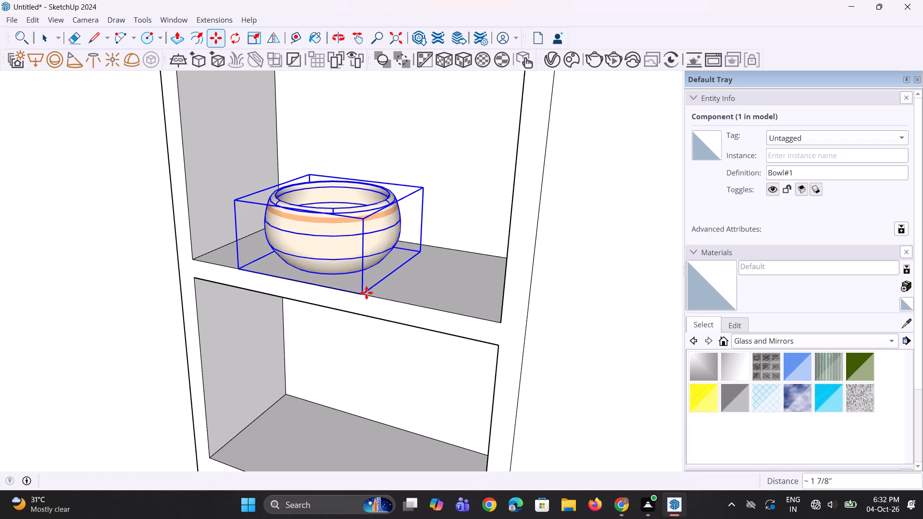
{"action": "scroll", "coordinate": [365, 290], "scroll_direction": "down", "scroll_amount": 4}
{"action": "middle_click_drag", "start_coordinate": [342, 281], "coordinate": [439, 241]}
{"action": "scroll", "coordinate": [334, 253], "scroll_direction": "down", "scroll_amount": 2}
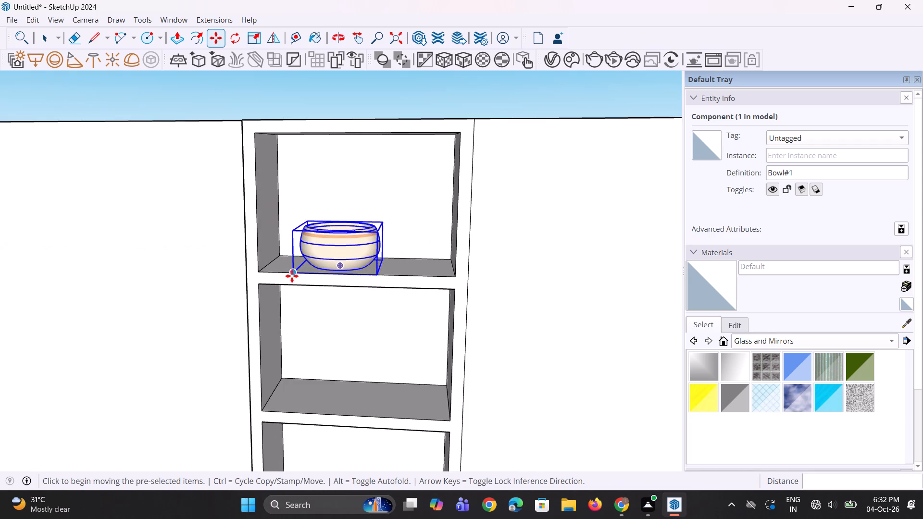
{"action": "scroll", "coordinate": [327, 268], "scroll_direction": "down", "scroll_amount": 3}
{"action": "key", "text": "space"}
{"action": "key", "text": "space"}
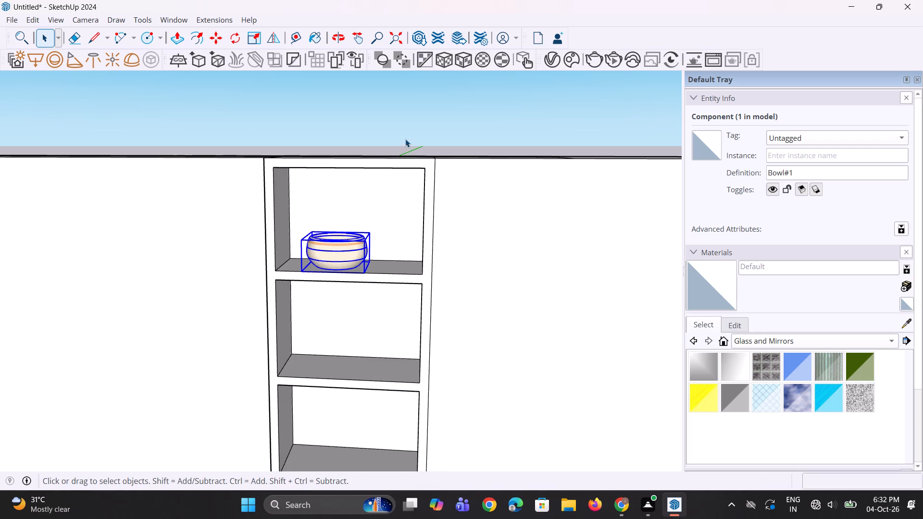
{"action": "left_click", "coordinate": [405, 139]}
Move the bowl 2" sideways along the shelf toward the niche's curtain-side panel.
{"action": "scroll", "coordinate": [324, 271], "scroll_direction": "up", "scroll_amount": 3}
{"action": "middle_click_drag", "start_coordinate": [331, 271], "coordinate": [342, 271]}
{"action": "left_click", "coordinate": [340, 255]}
{"action": "scroll", "coordinate": [330, 272], "scroll_direction": "up", "scroll_amount": 2}
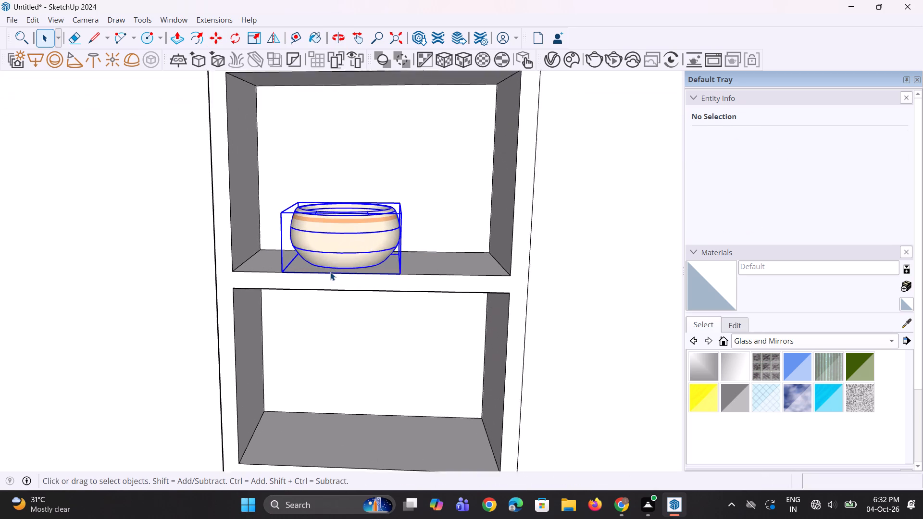
{"action": "scroll", "coordinate": [330, 272], "scroll_direction": "up", "scroll_amount": 2}
{"action": "key", "text": "m"}
{"action": "left_click", "coordinate": [300, 253]}
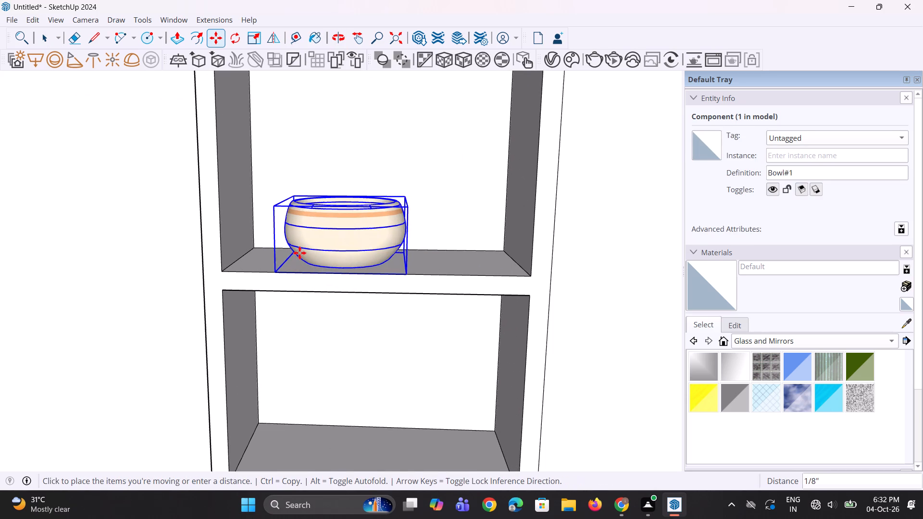
{"action": "left_click", "coordinate": [276, 250]}
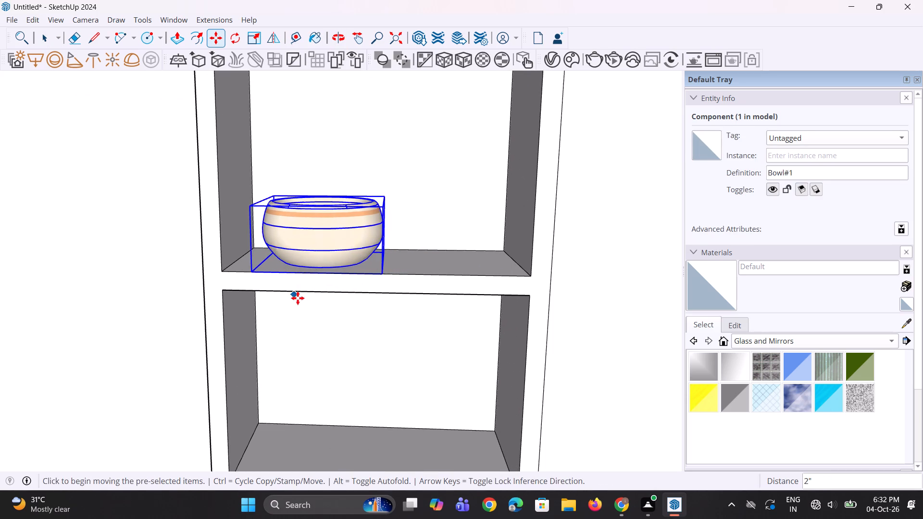
{"action": "scroll", "coordinate": [298, 298], "scroll_direction": "down", "scroll_amount": 5}
{"action": "key", "text": "space"}
{"action": "key", "text": "space"}
{"action": "left_click", "coordinate": [380, 117]}
Shift the bowl back along the top shelf, away from the curtain side, toward the middle of the niche.
{"action": "middle_click_drag", "start_coordinate": [334, 284], "coordinate": [336, 272]}
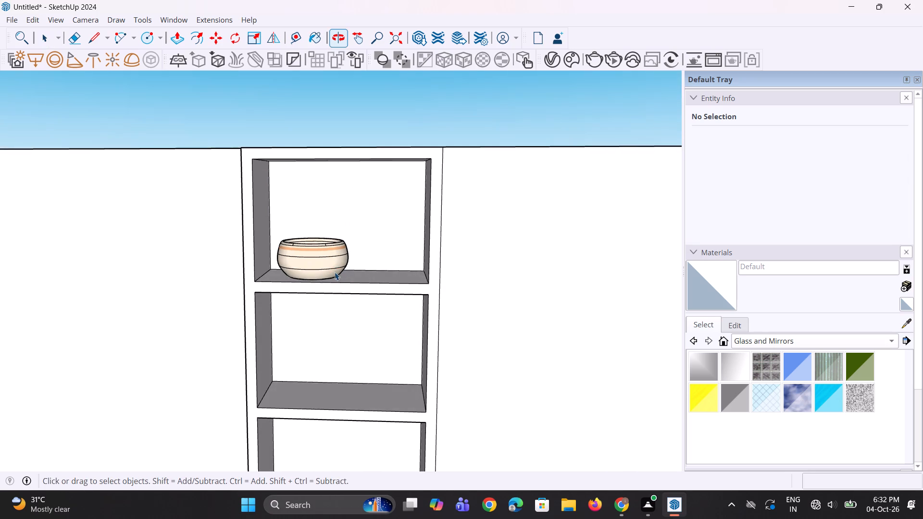
{"action": "scroll", "coordinate": [331, 278], "scroll_direction": "down", "scroll_amount": 3}
{"action": "left_click", "coordinate": [325, 262]}
{"action": "scroll", "coordinate": [325, 263], "scroll_direction": "up", "scroll_amount": 6}
{"action": "key", "text": "m"}
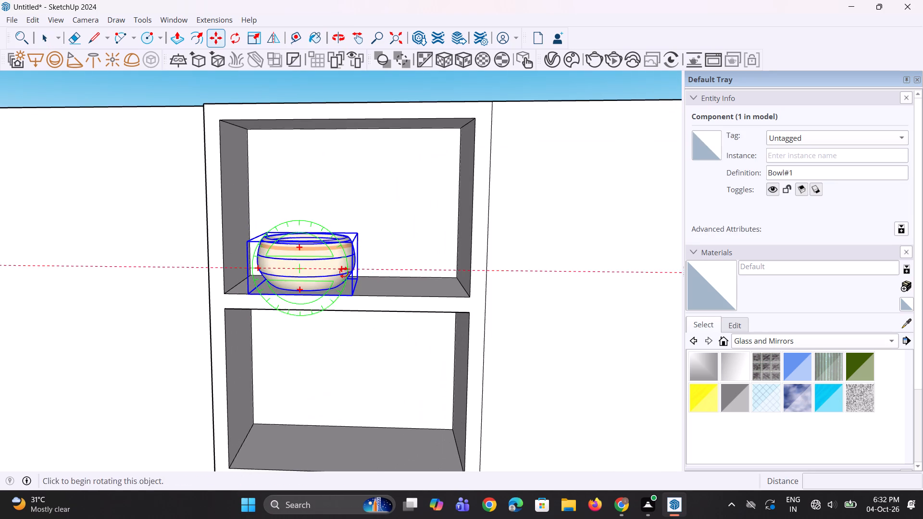
{"action": "left_click", "coordinate": [356, 282]}
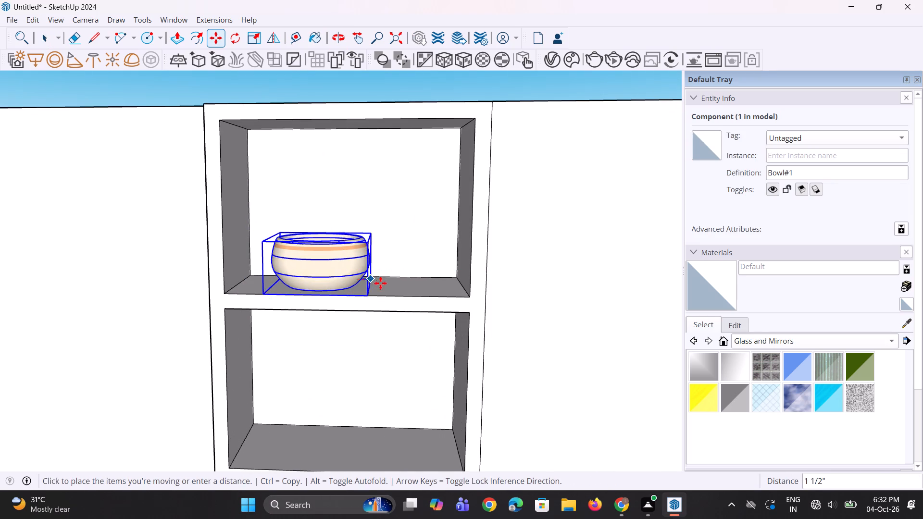
{"action": "left_click", "coordinate": [382, 283]}
{"action": "scroll", "coordinate": [379, 296], "scroll_direction": "down", "scroll_amount": 5}
{"action": "key", "text": "space"}
{"action": "key", "text": "space"}
{"action": "scroll", "coordinate": [362, 293], "scroll_direction": "down", "scroll_amount": 4}
{"action": "left_click", "coordinate": [378, 139]}
{"action": "middle_click_drag", "start_coordinate": [337, 305], "coordinate": [336, 271]}
{"action": "scroll", "coordinate": [336, 271], "scroll_direction": "up", "scroll_amount": 1}
{"action": "scroll", "coordinate": [336, 272], "scroll_direction": "down", "scroll_amount": 2}
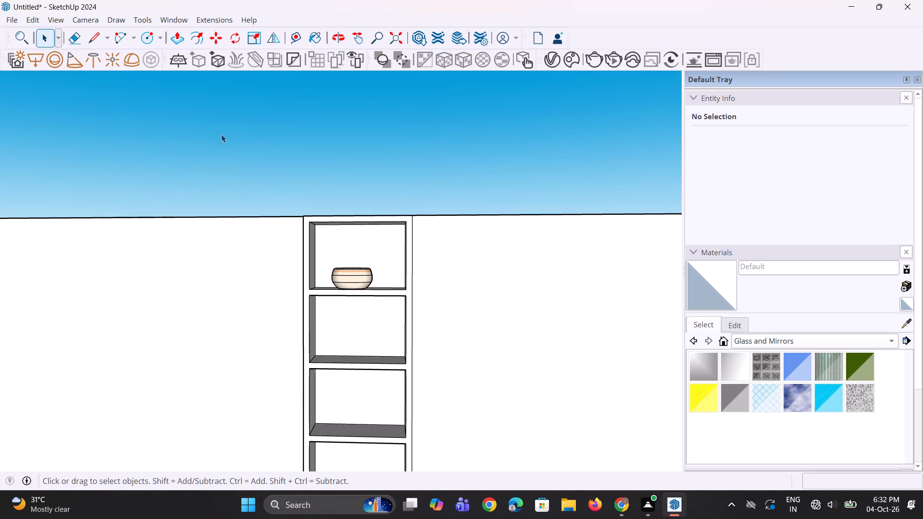
Look through the importable files in the Downloads folder for another decorative accessory for the wall unit's shelves.
{"action": "left_click", "coordinate": [16, 23]}
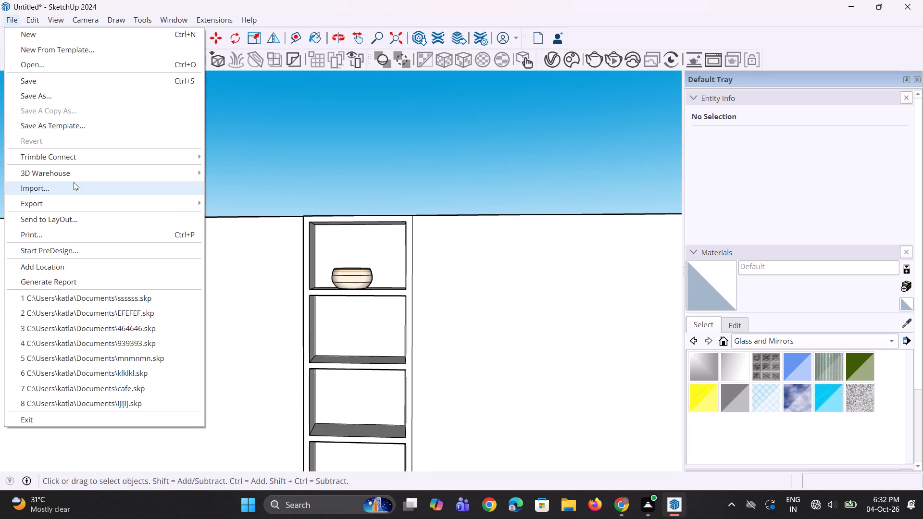
{"action": "left_click", "coordinate": [74, 182]}
{"action": "scroll", "coordinate": [274, 206], "scroll_direction": "down", "scroll_amount": 4}
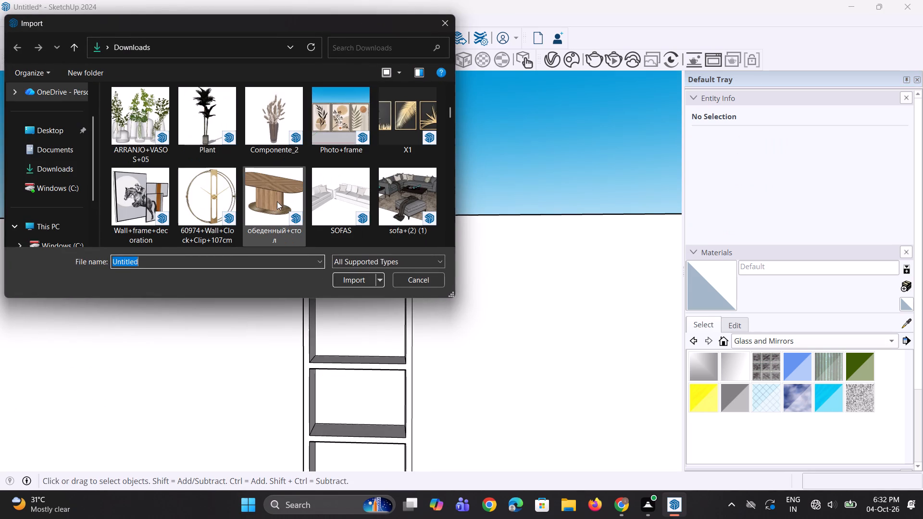
{"action": "scroll", "coordinate": [277, 201], "scroll_direction": "down", "scroll_amount": 5}
{"action": "scroll", "coordinate": [277, 201], "scroll_direction": "up", "scroll_amount": 1}
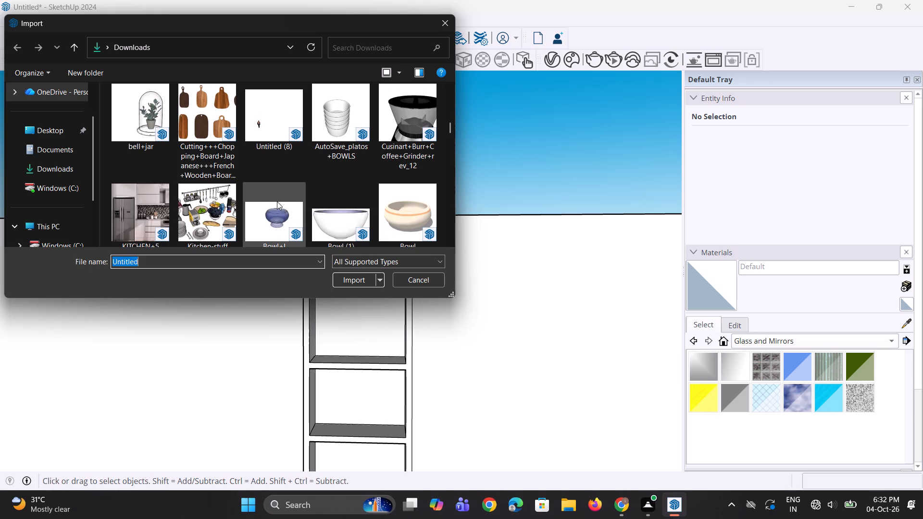
{"action": "scroll", "coordinate": [277, 201], "scroll_direction": "down", "scroll_amount": 4}
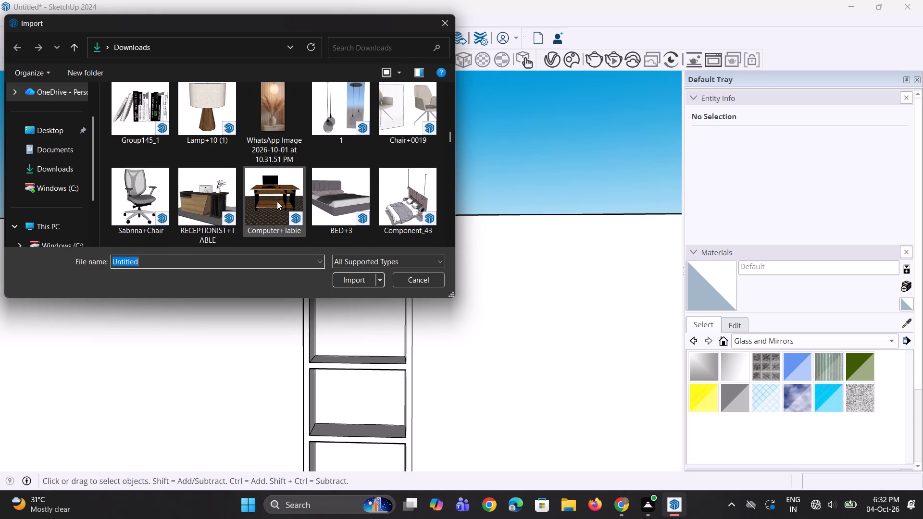
{"action": "scroll", "coordinate": [277, 201], "scroll_direction": "down", "scroll_amount": 7}
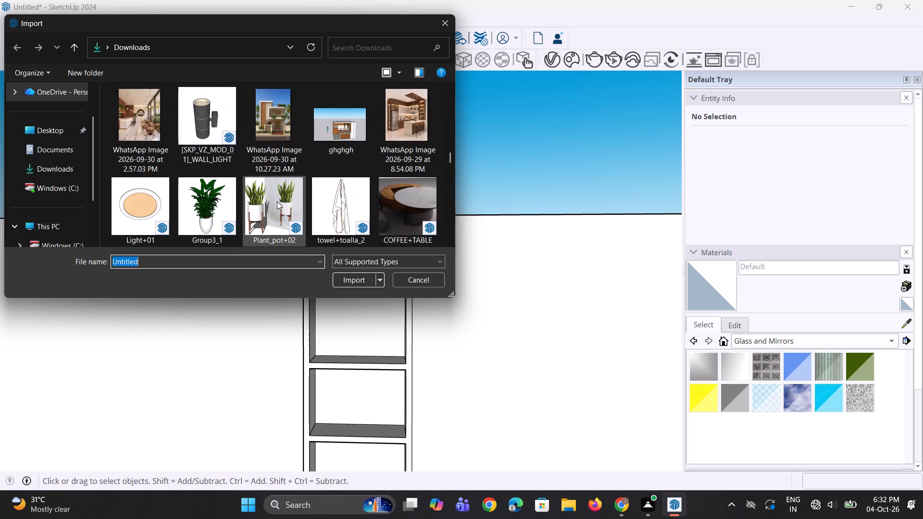
{"action": "scroll", "coordinate": [277, 201], "scroll_direction": "down", "scroll_amount": 4}
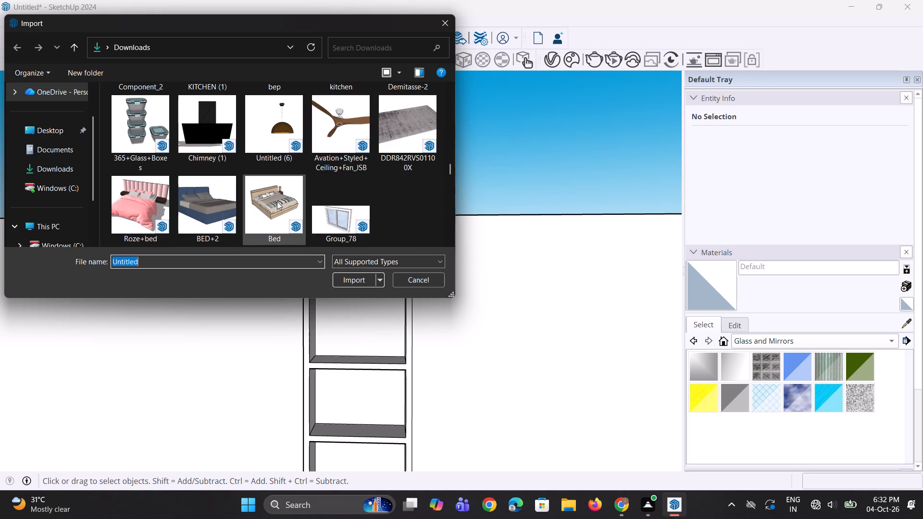
{"action": "scroll", "coordinate": [277, 201], "scroll_direction": "down", "scroll_amount": 6}
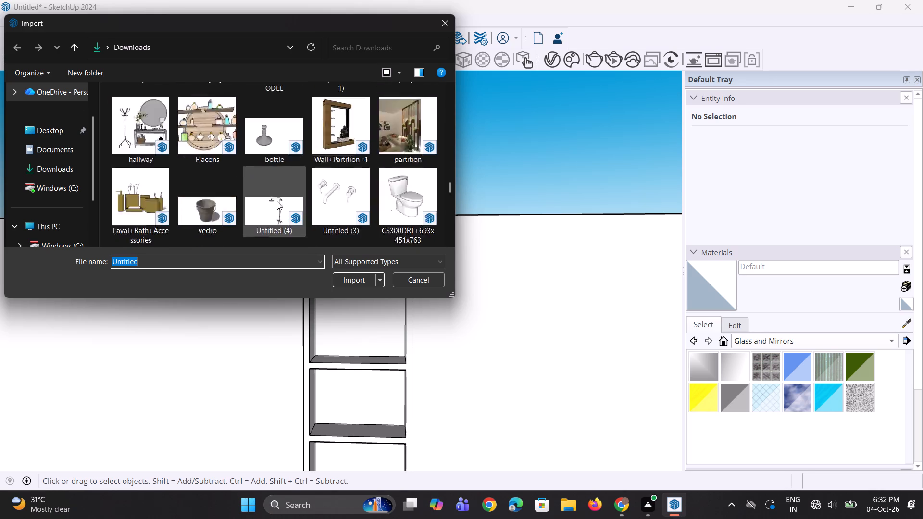
{"action": "scroll", "coordinate": [277, 201], "scroll_direction": "down", "scroll_amount": 1}
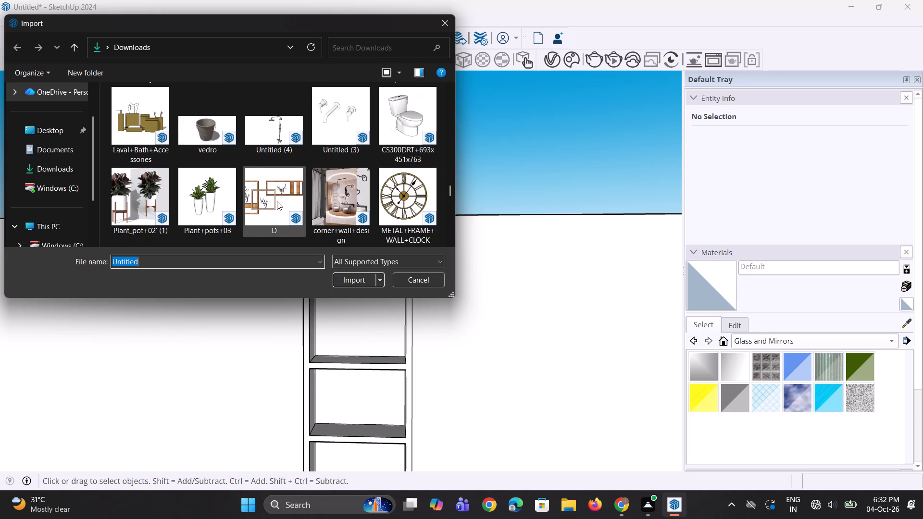
{"action": "scroll", "coordinate": [277, 201], "scroll_direction": "down", "scroll_amount": 2}
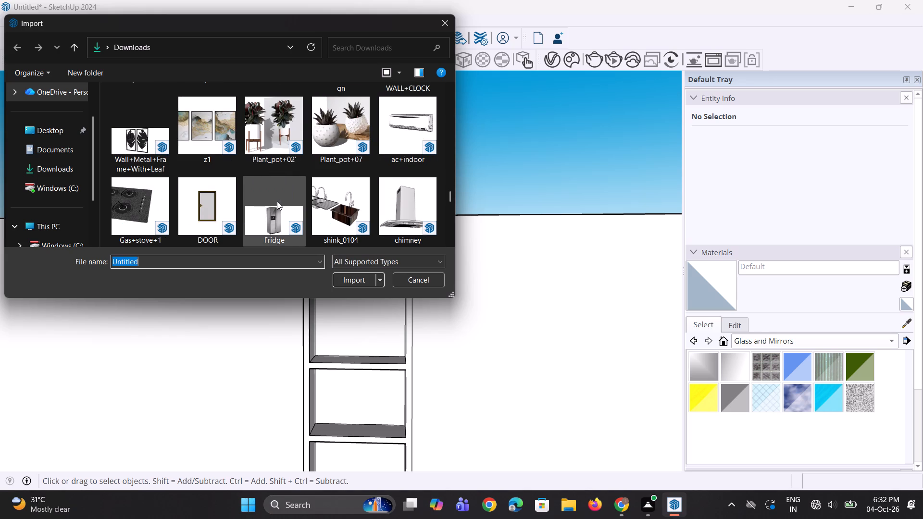
{"action": "scroll", "coordinate": [277, 201], "scroll_direction": "down", "scroll_amount": 2}
{"action": "scroll", "coordinate": [277, 201], "scroll_direction": "up", "scroll_amount": 2}
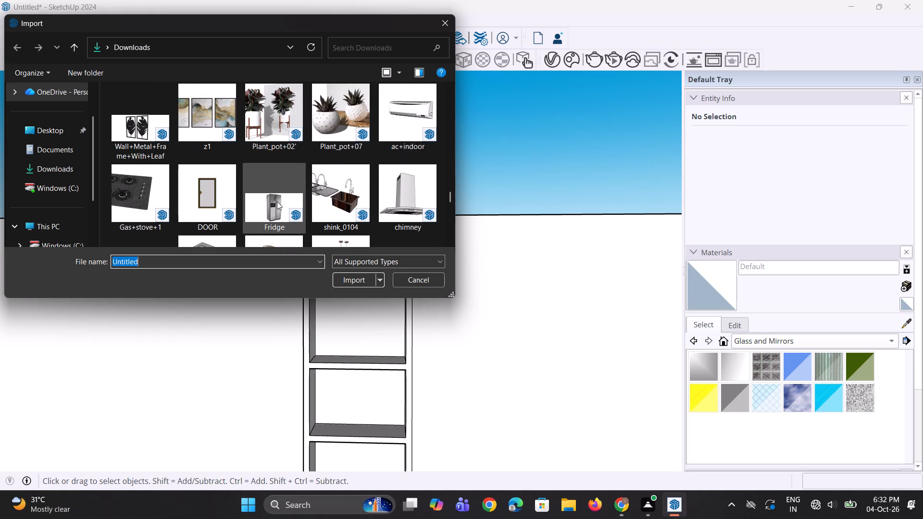
{"action": "scroll", "coordinate": [277, 201], "scroll_direction": "down", "scroll_amount": 3}
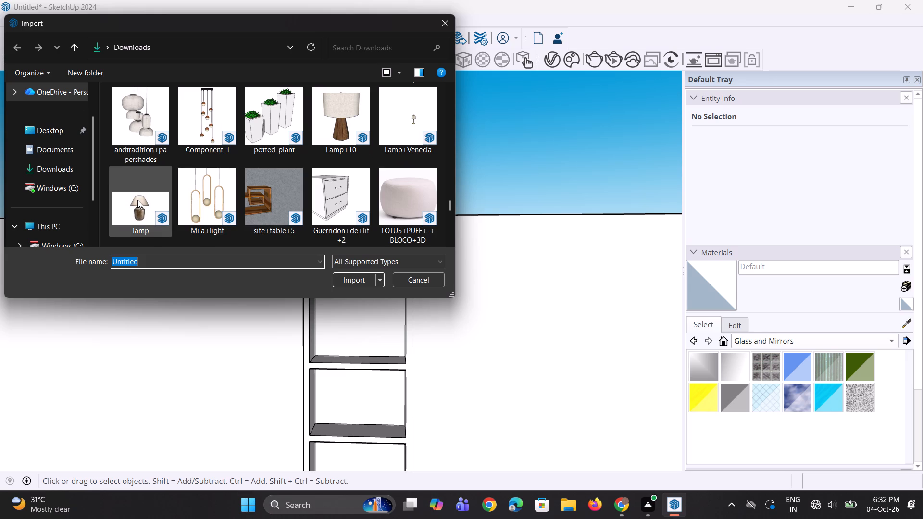
{"action": "scroll", "coordinate": [314, 200], "scroll_direction": "down", "scroll_amount": 1}
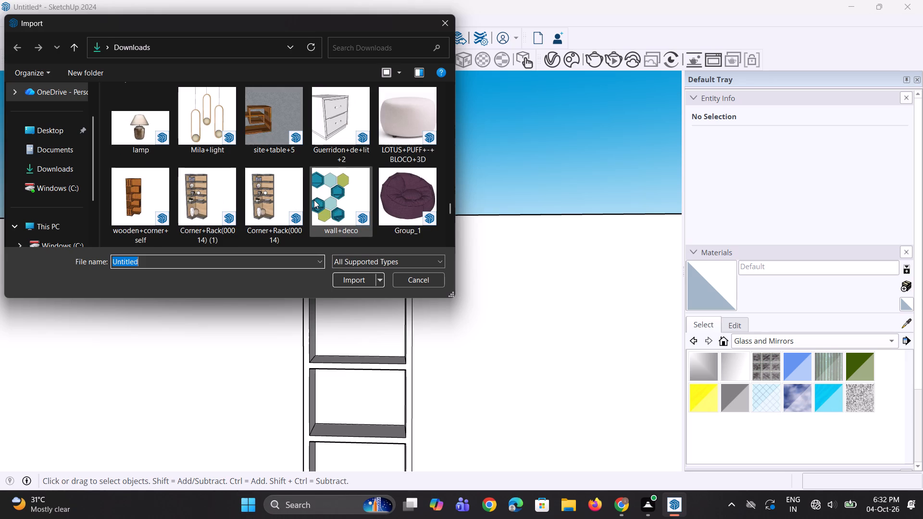
{"action": "scroll", "coordinate": [314, 200], "scroll_direction": "down", "scroll_amount": 3}
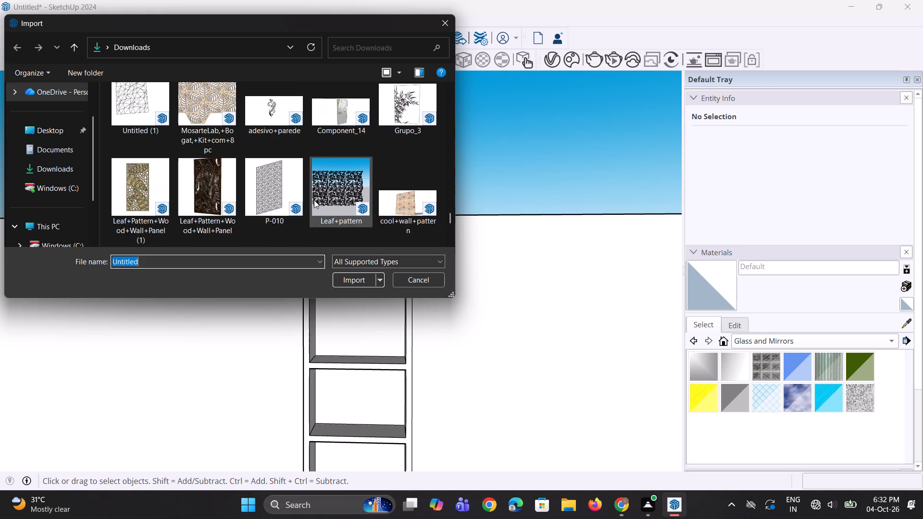
{"action": "scroll", "coordinate": [314, 200], "scroll_direction": "down", "scroll_amount": 5}
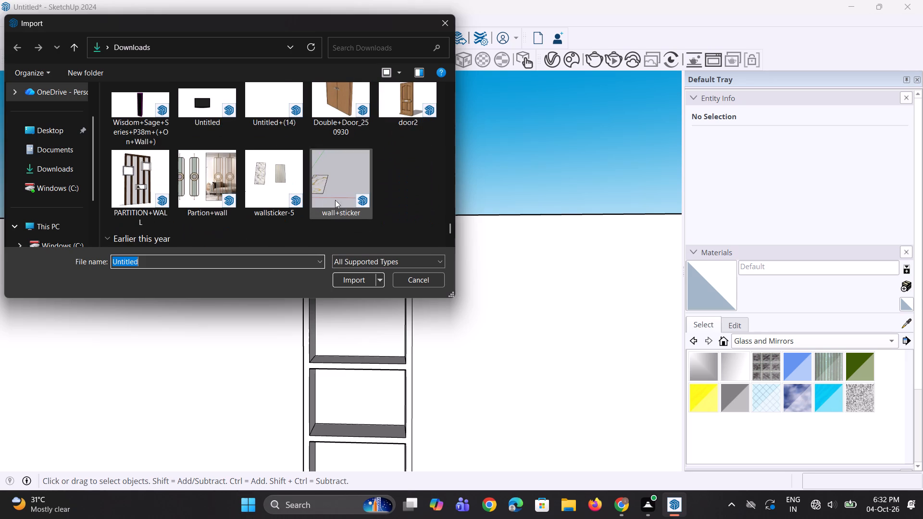
{"action": "scroll", "coordinate": [346, 198], "scroll_direction": "down", "scroll_amount": 2}
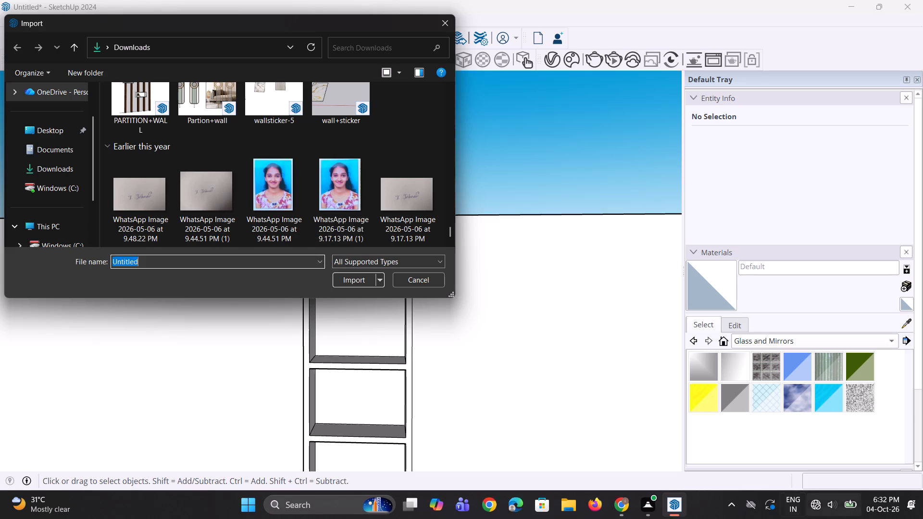
Switch to 3D Warehouse in the browser and search the models for "ceramic items".
{"action": "left_click", "coordinate": [625, 508]}
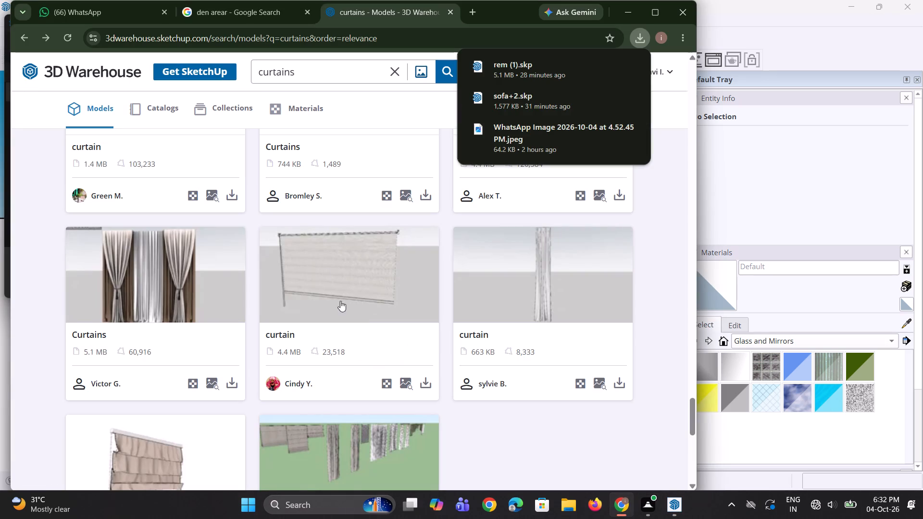
{"action": "left_click", "coordinate": [396, 71]}
{"action": "type", "text": "ceramic"}
{"action": "key", "text": "space"}
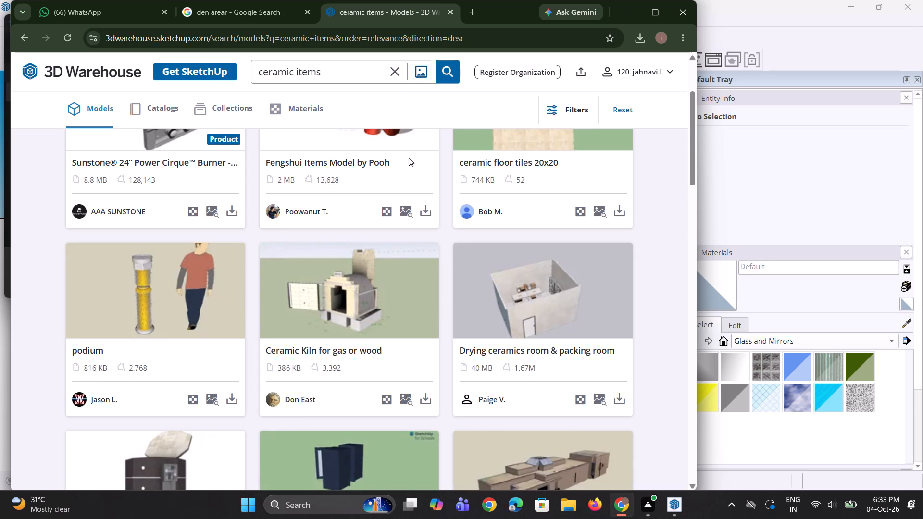
Find the Minimalist Interior Décor Set by VGR Verse among the ceramic items models and download it.
{"action": "scroll", "coordinate": [404, 178], "scroll_direction": "up", "scroll_amount": 3}
{"action": "scroll", "coordinate": [385, 298], "scroll_direction": "up", "scroll_amount": 7}
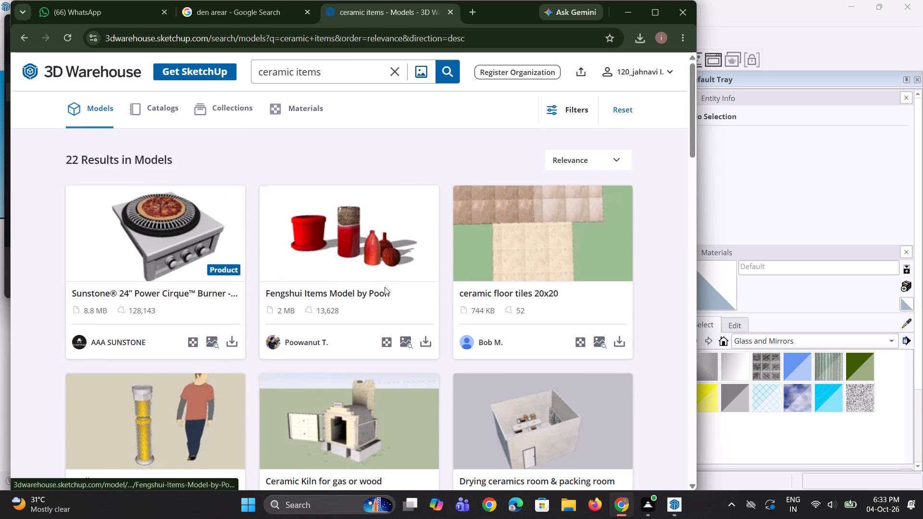
{"action": "scroll", "coordinate": [385, 286], "scroll_direction": "down", "scroll_amount": 10}
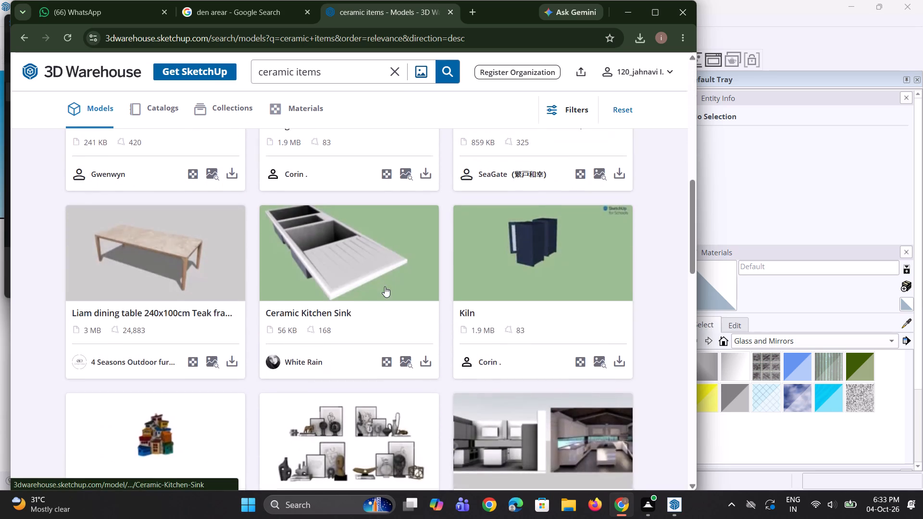
{"action": "scroll", "coordinate": [385, 286], "scroll_direction": "down", "scroll_amount": 3}
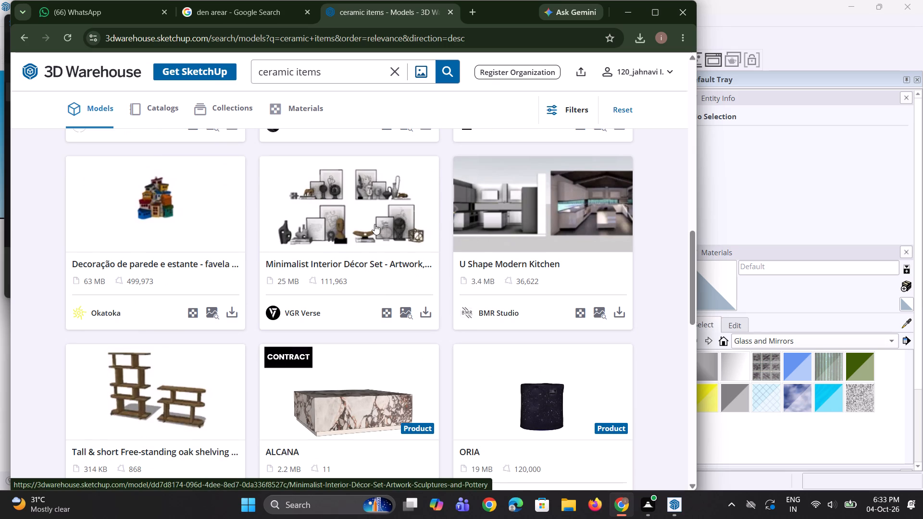
{"action": "left_click", "coordinate": [424, 315]}
{"action": "left_click", "coordinate": [442, 343]}
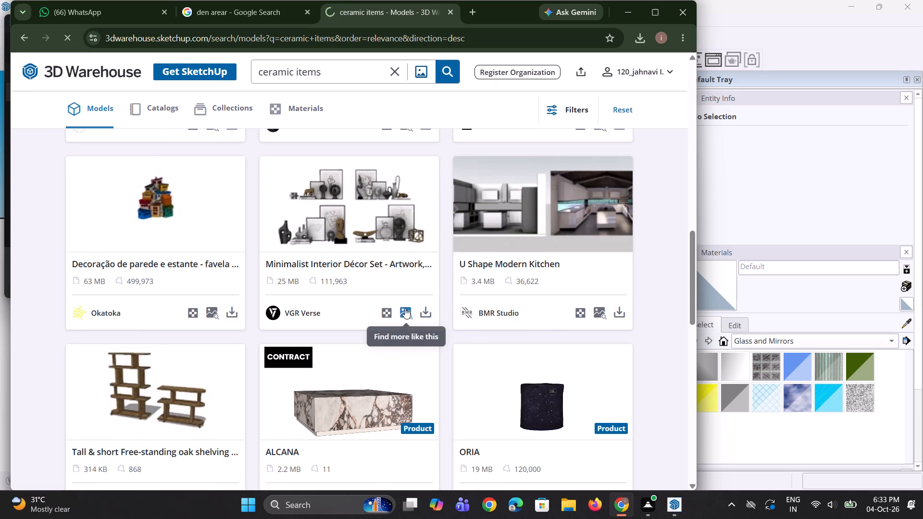
Look through the rest of the ceramic items results for other suitable shelf accessories.
{"action": "scroll", "coordinate": [404, 299], "scroll_direction": "down", "scroll_amount": 5}
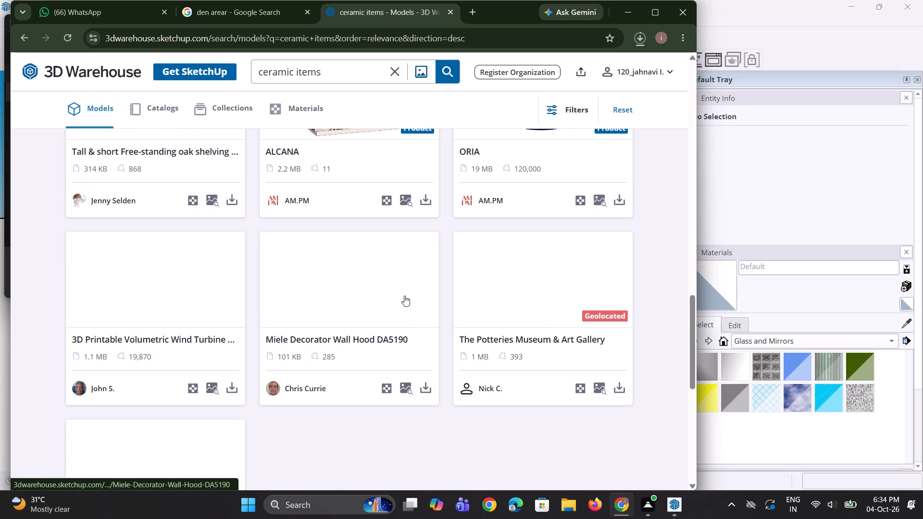
{"action": "scroll", "coordinate": [404, 296], "scroll_direction": "down", "scroll_amount": 3}
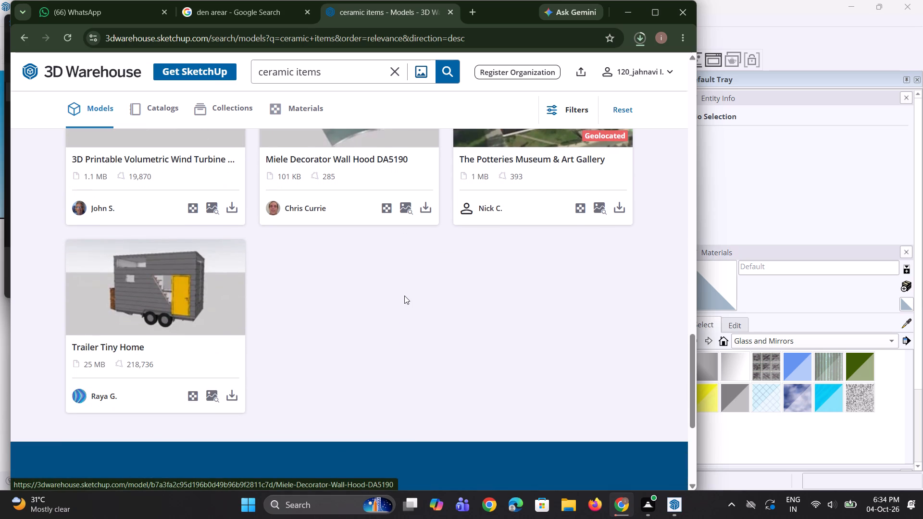
{"action": "scroll", "coordinate": [404, 296], "scroll_direction": "up", "scroll_amount": 20}
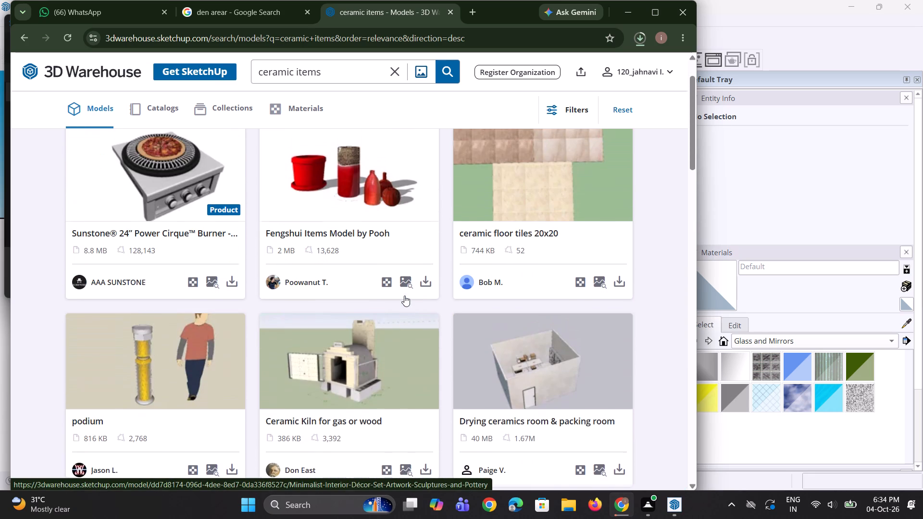
{"action": "scroll", "coordinate": [404, 296], "scroll_direction": "up", "scroll_amount": 4}
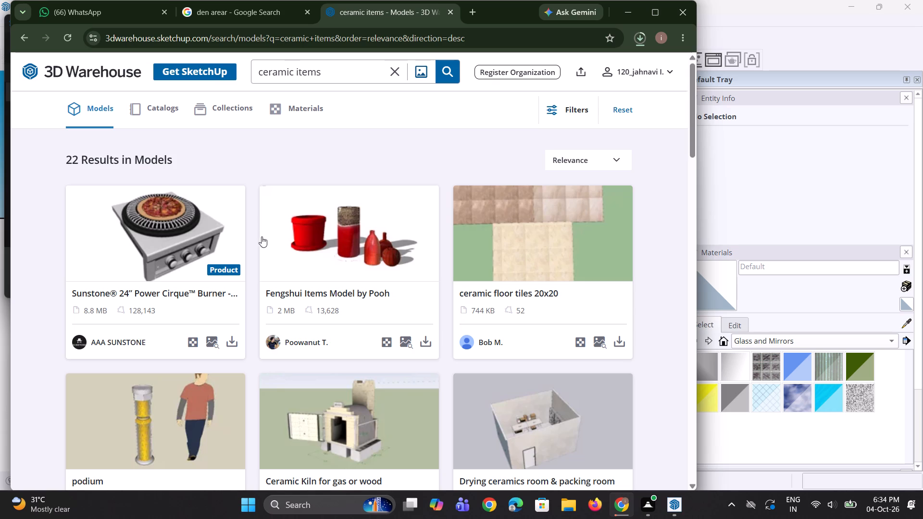
{"action": "scroll", "coordinate": [294, 250], "scroll_direction": "down", "scroll_amount": 4}
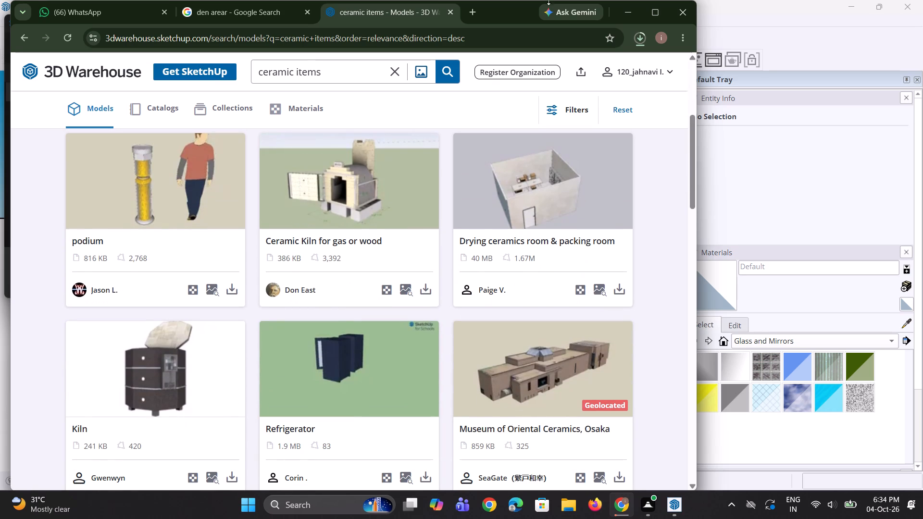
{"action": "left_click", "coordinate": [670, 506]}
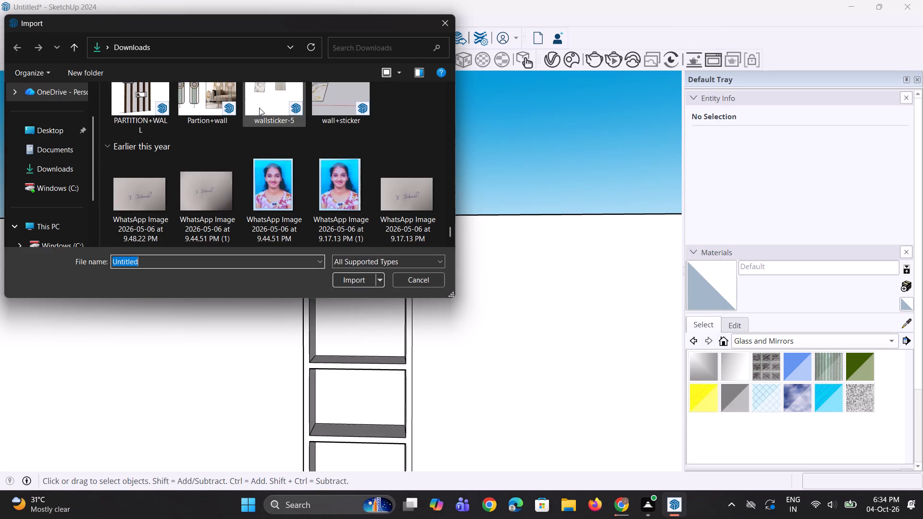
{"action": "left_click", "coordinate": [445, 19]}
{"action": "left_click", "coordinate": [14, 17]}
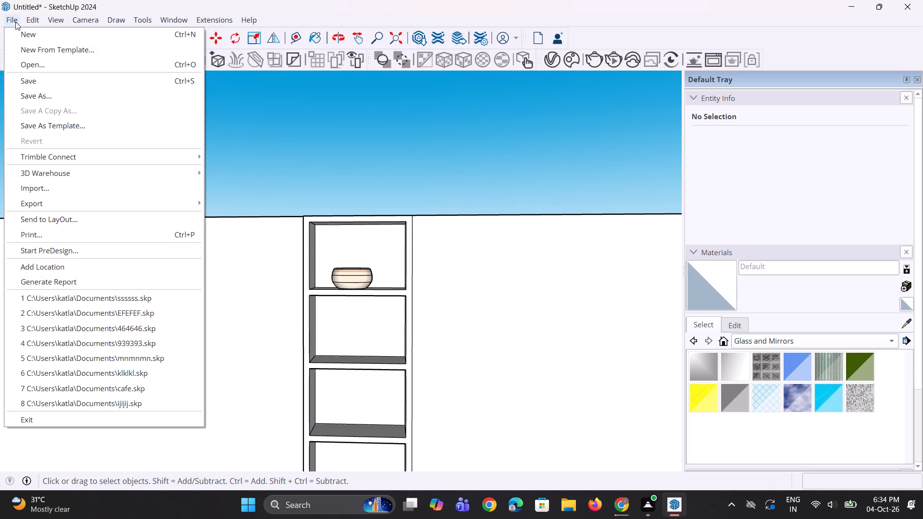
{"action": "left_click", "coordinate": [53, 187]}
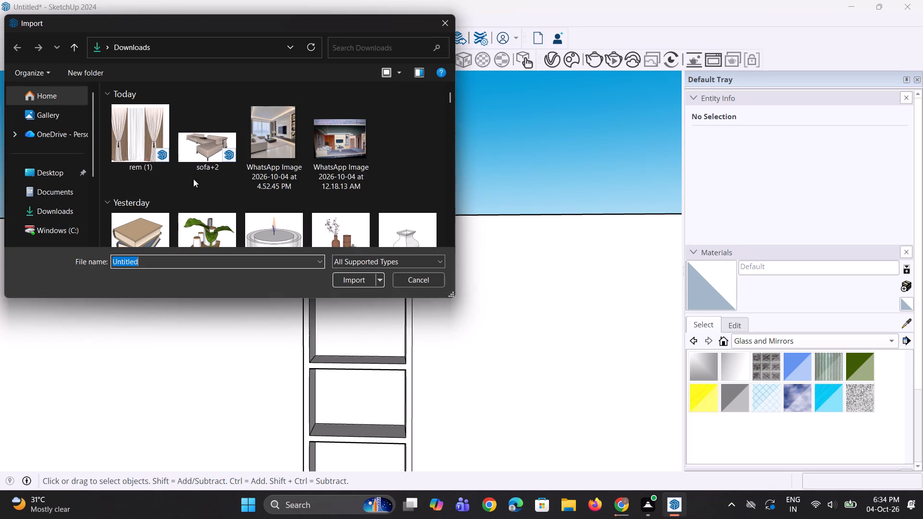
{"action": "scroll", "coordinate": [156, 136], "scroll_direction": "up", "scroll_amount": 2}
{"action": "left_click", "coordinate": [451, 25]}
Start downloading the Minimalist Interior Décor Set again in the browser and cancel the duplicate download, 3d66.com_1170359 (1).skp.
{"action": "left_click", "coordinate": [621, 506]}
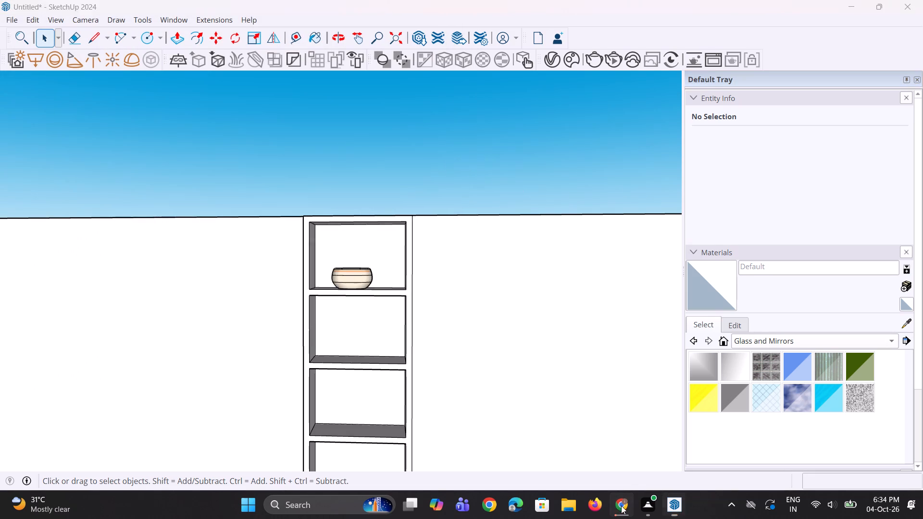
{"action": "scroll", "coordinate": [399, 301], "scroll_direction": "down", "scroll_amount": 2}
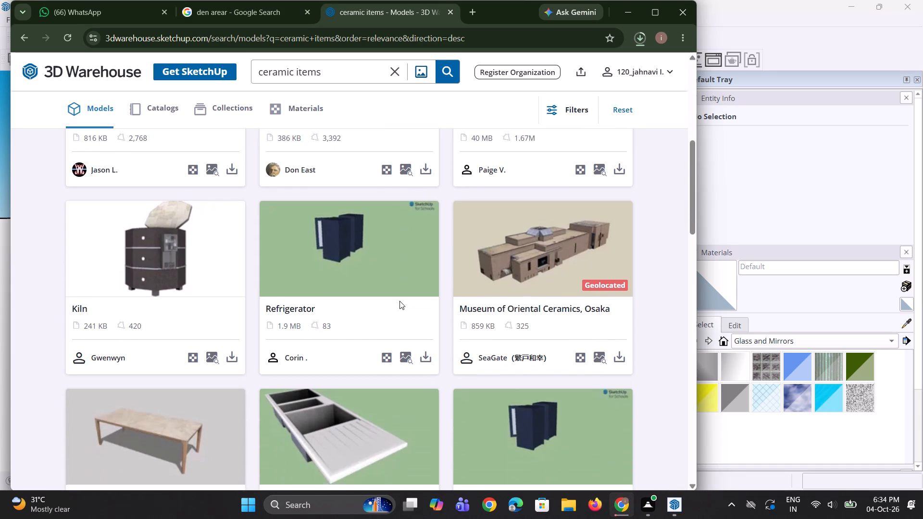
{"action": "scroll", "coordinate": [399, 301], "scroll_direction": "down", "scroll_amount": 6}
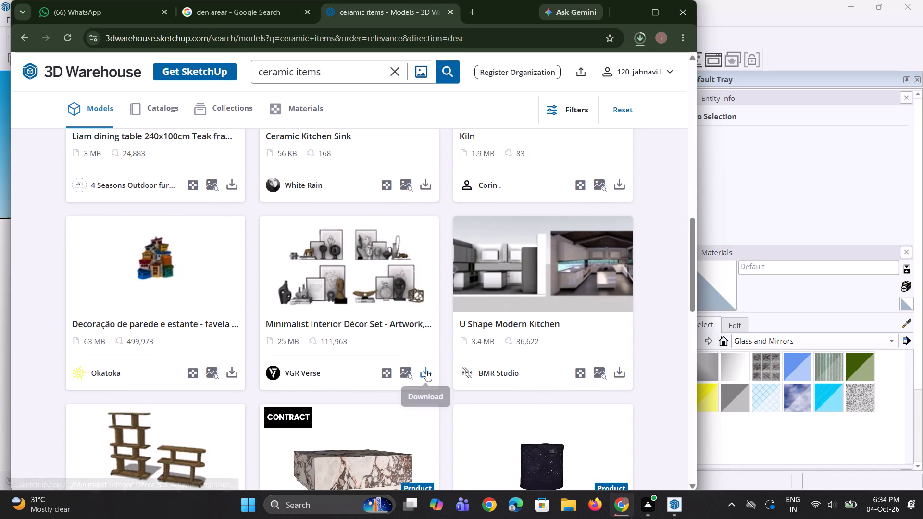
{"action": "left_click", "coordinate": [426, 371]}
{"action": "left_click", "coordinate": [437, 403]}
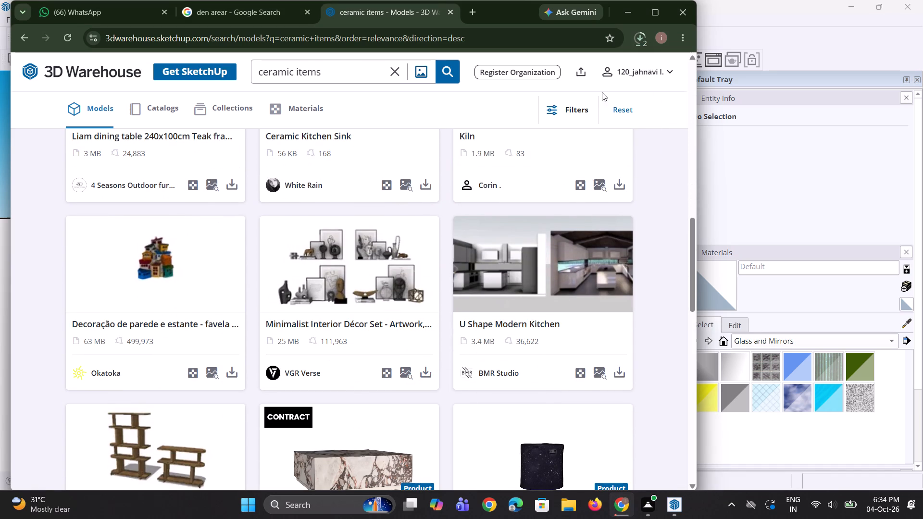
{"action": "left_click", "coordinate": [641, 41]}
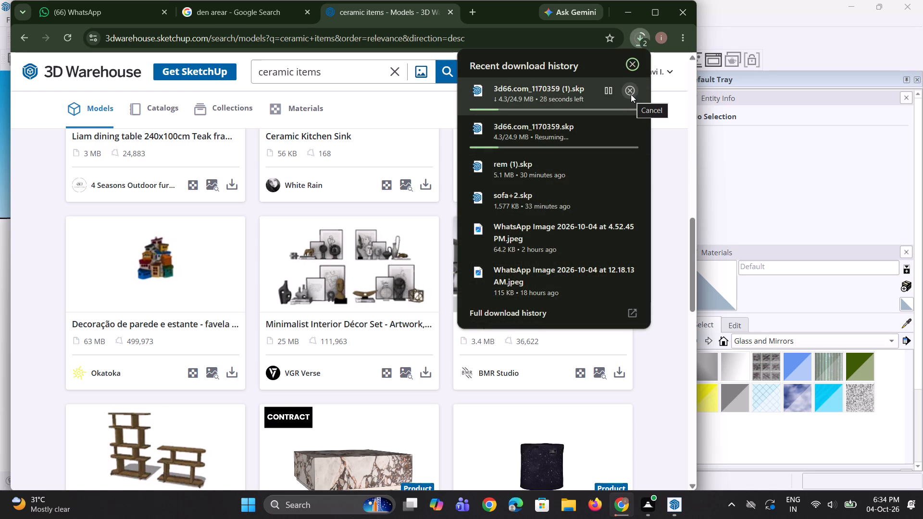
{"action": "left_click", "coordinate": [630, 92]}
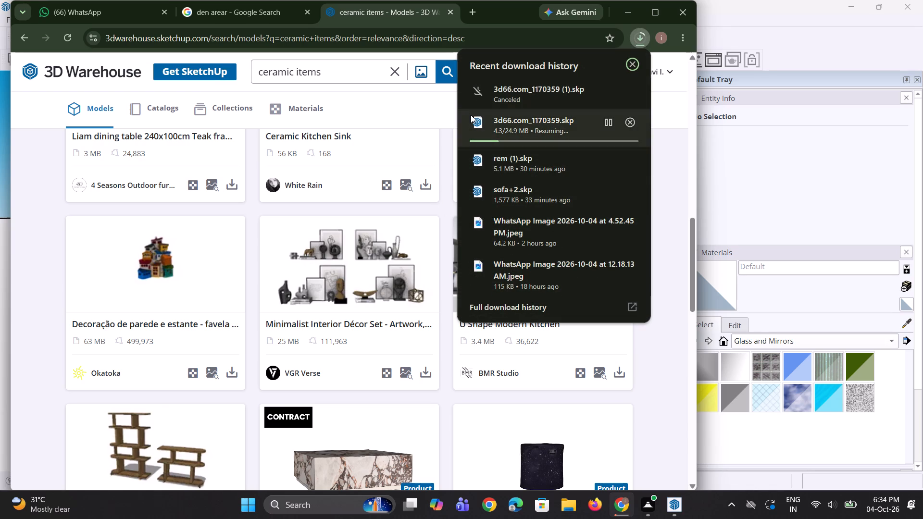
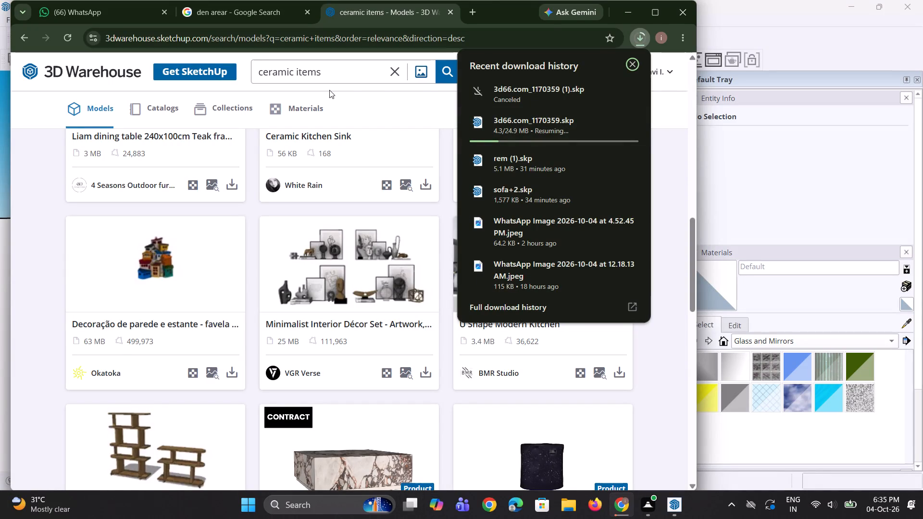
Dismiss the recent download history and look through the remaining ceramic items models for more shelf accessories.
{"action": "left_click", "coordinate": [634, 61]}
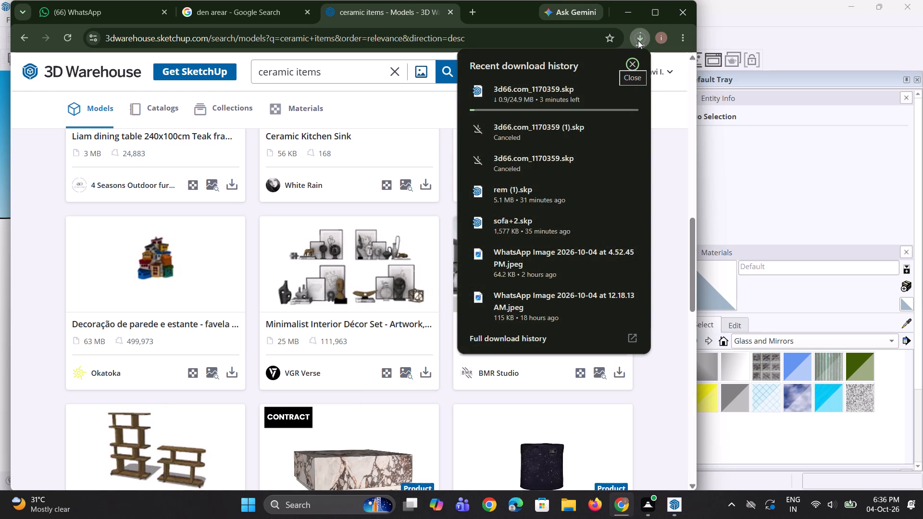
{"action": "left_click", "coordinate": [638, 40]}
{"action": "scroll", "coordinate": [427, 307], "scroll_direction": "down", "scroll_amount": 1}
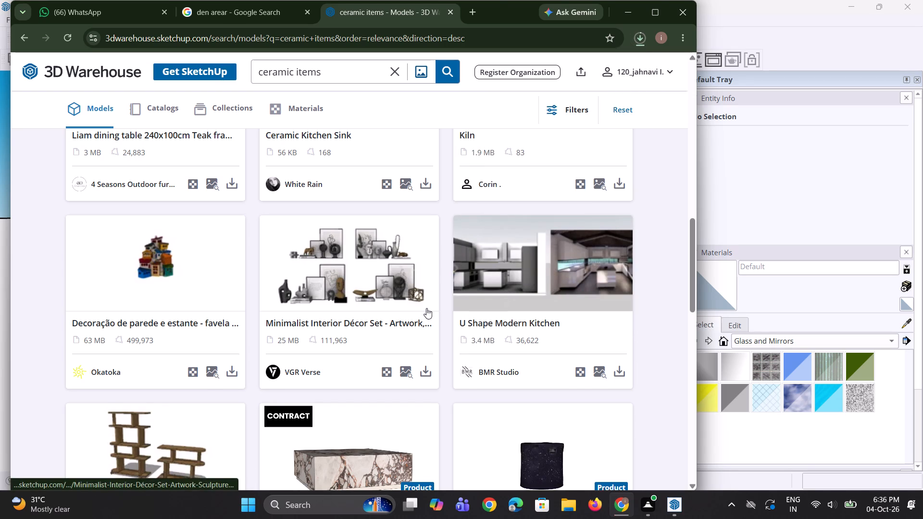
{"action": "scroll", "coordinate": [426, 308], "scroll_direction": "down", "scroll_amount": 3}
{"action": "scroll", "coordinate": [384, 360], "scroll_direction": "down", "scroll_amount": 2}
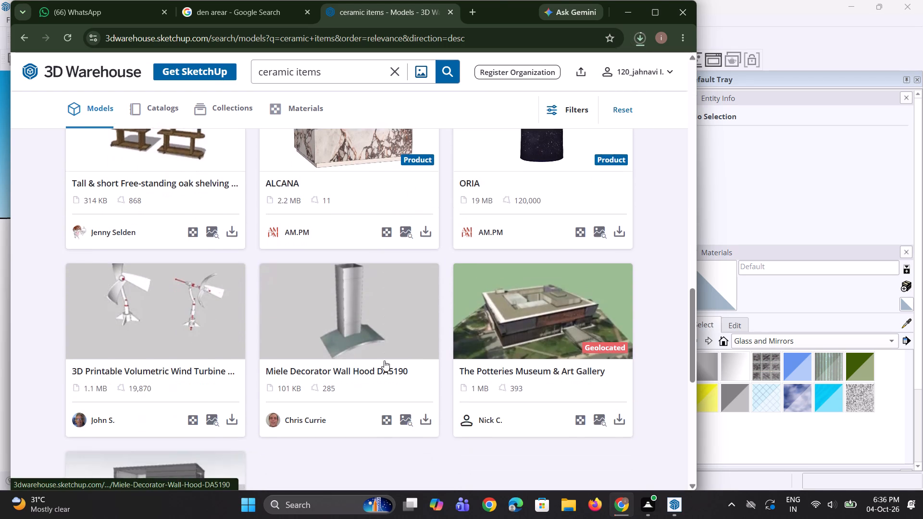
{"action": "scroll", "coordinate": [384, 360], "scroll_direction": "down", "scroll_amount": 4}
{"action": "scroll", "coordinate": [384, 360], "scroll_direction": "up", "scroll_amount": 10}
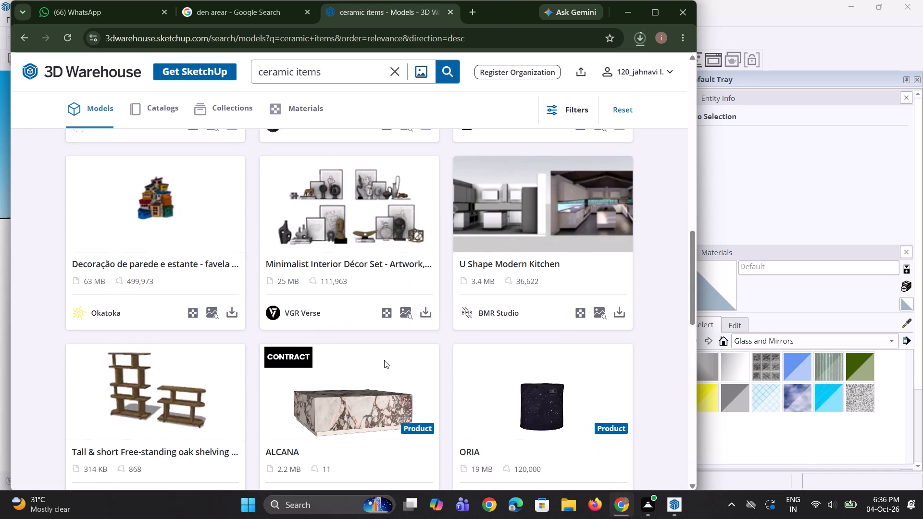
{"action": "scroll", "coordinate": [384, 360], "scroll_direction": "up", "scroll_amount": 1}
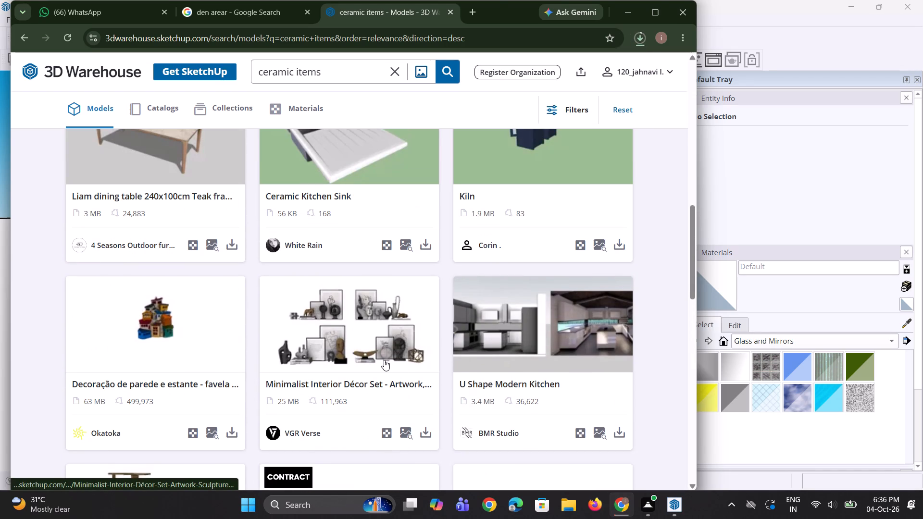
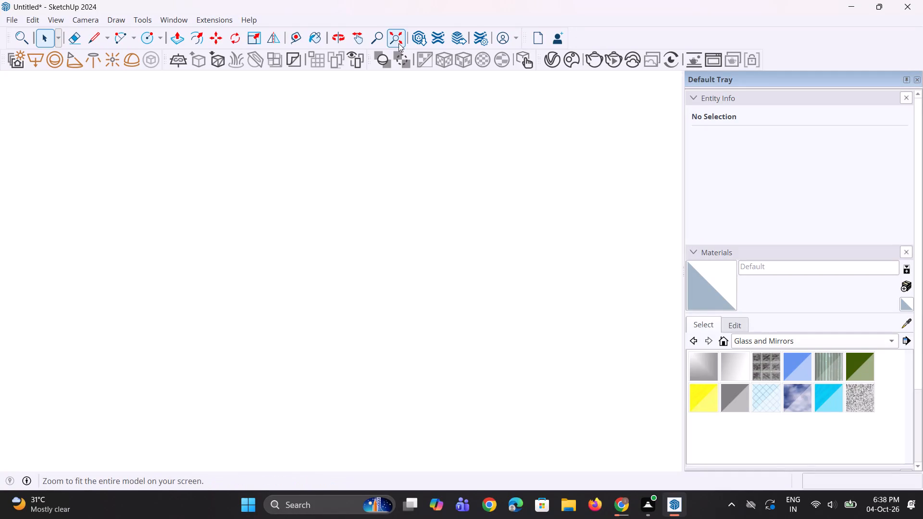
Import the stone+Jar+4 model from Downloads and place it on the floor near the center table.
{"action": "middle_click_drag", "start_coordinate": [424, 303], "coordinate": [281, 396]}
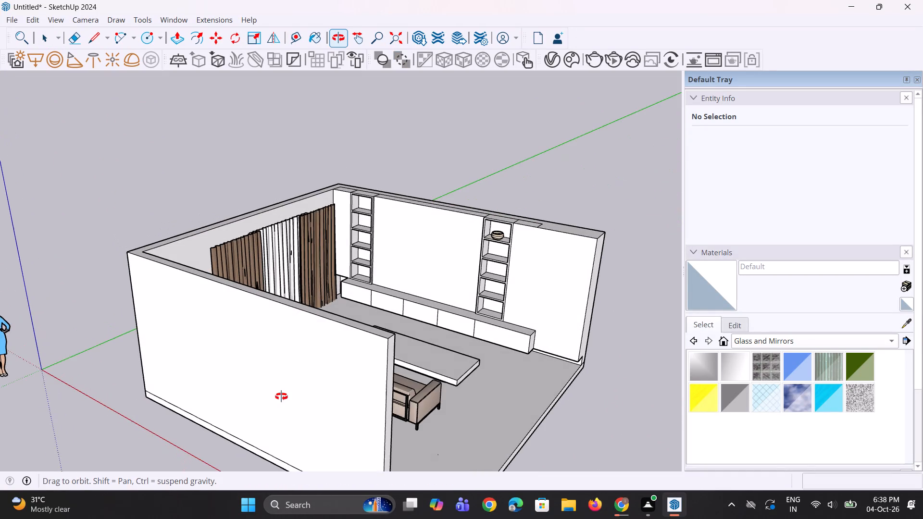
{"action": "middle_click_drag", "start_coordinate": [281, 396], "coordinate": [283, 397]}
{"action": "scroll", "coordinate": [462, 239], "scroll_direction": "up", "scroll_amount": 2}
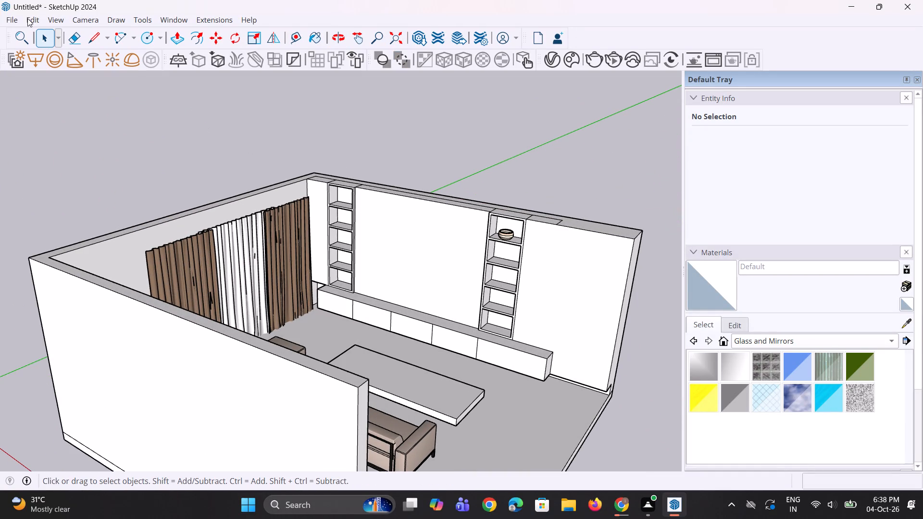
{"action": "left_click", "coordinate": [8, 20]}
{"action": "left_click", "coordinate": [75, 189]}
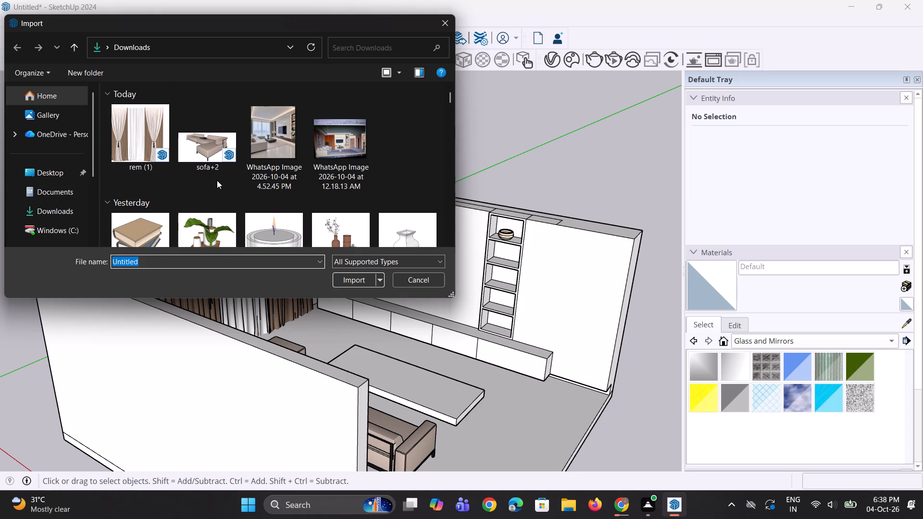
{"action": "scroll", "coordinate": [217, 180], "scroll_direction": "down", "scroll_amount": 1}
{"action": "left_click", "coordinate": [397, 203]}
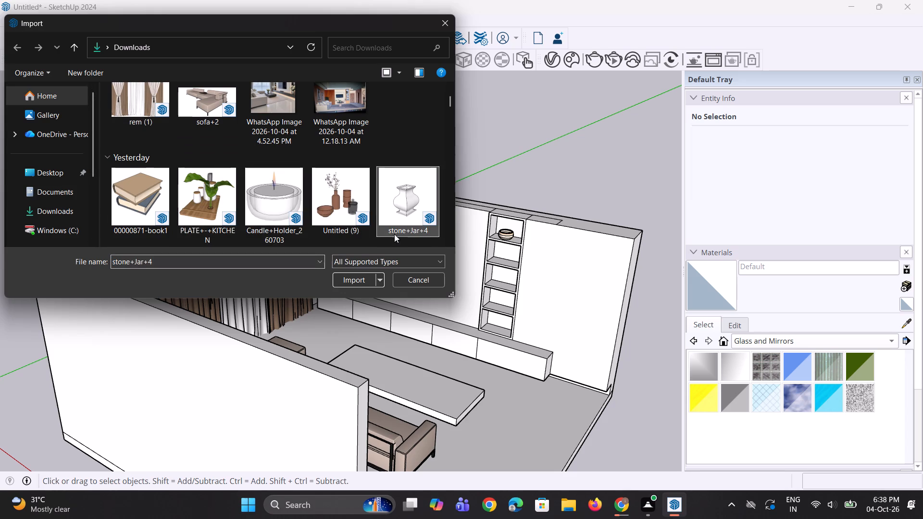
{"action": "left_click", "coordinate": [362, 278]}
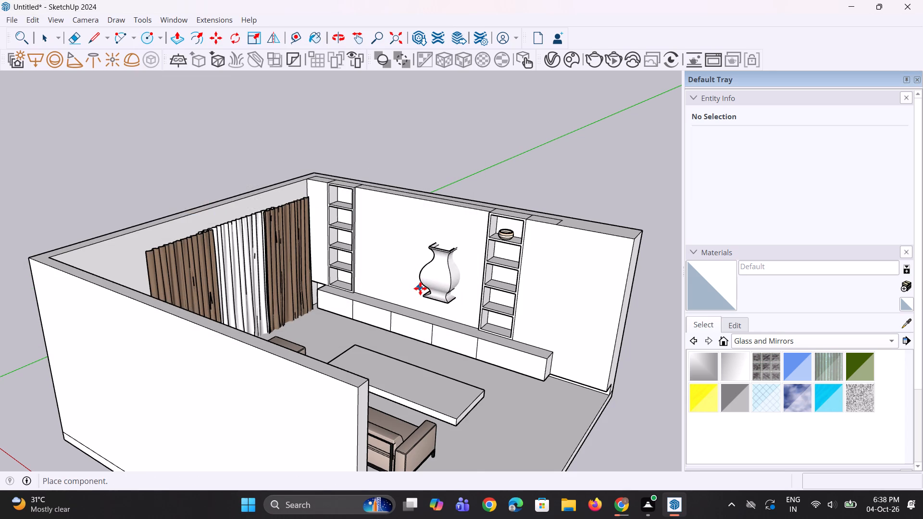
{"action": "scroll", "coordinate": [420, 288], "scroll_direction": "down", "scroll_amount": 3}
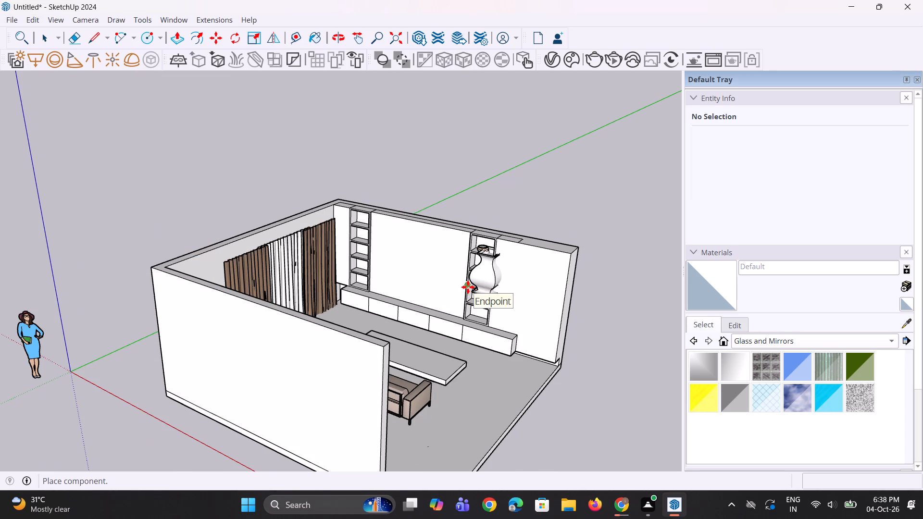
{"action": "left_click", "coordinate": [465, 386]}
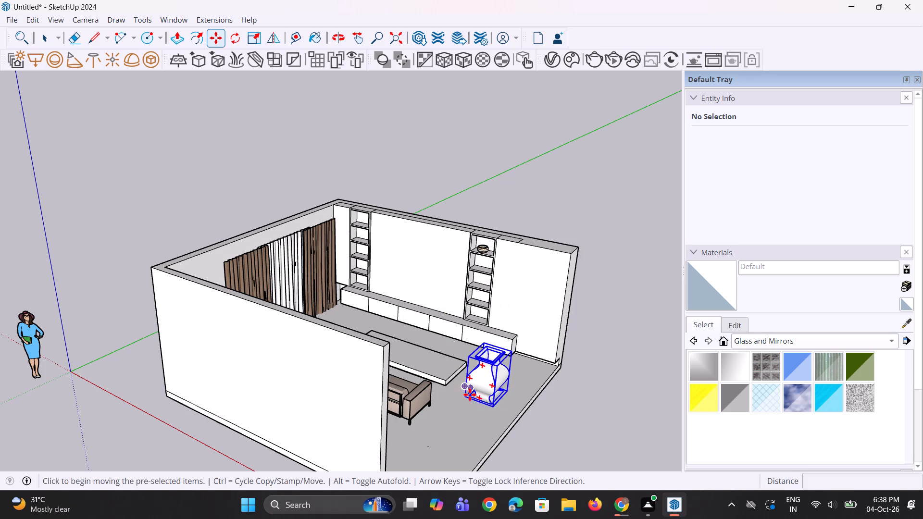
Scale the imported stone jar down uniformly until it is small enough to fit in an open shelf.
{"action": "middle_click_drag", "start_coordinate": [470, 395], "coordinate": [438, 310]}
{"action": "scroll", "coordinate": [487, 330], "scroll_direction": "up", "scroll_amount": 2}
{"action": "scroll", "coordinate": [488, 330], "scroll_direction": "down", "scroll_amount": 1}
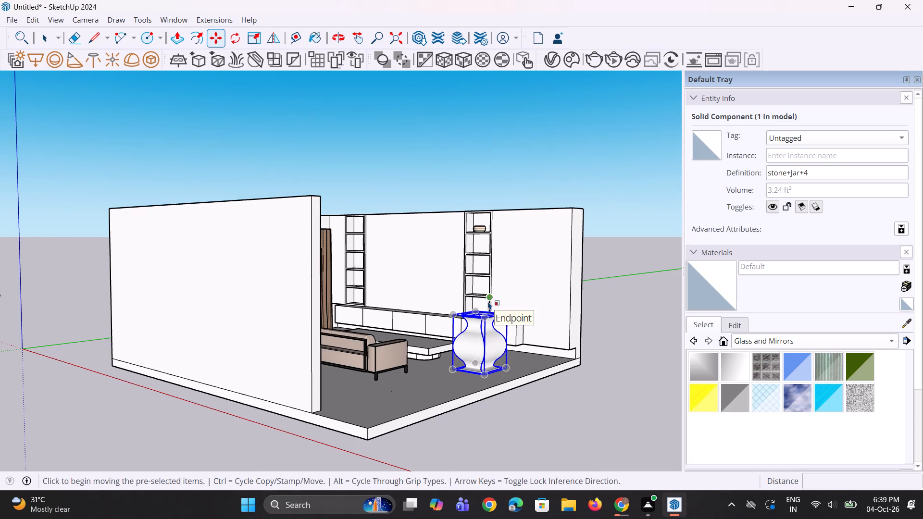
{"action": "key", "text": "s"}
{"action": "left_click", "coordinate": [505, 313]}
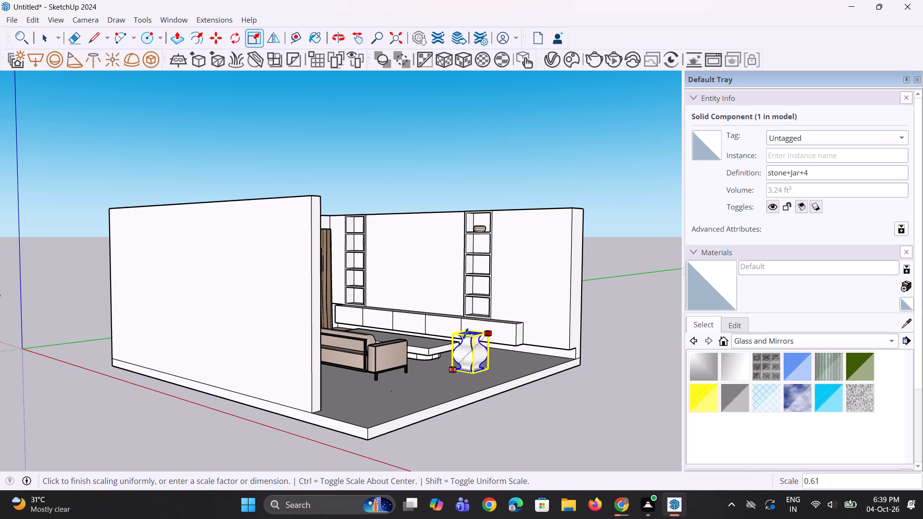
{"action": "left_click", "coordinate": [455, 351]}
{"action": "scroll", "coordinate": [457, 376], "scroll_direction": "up", "scroll_amount": 6}
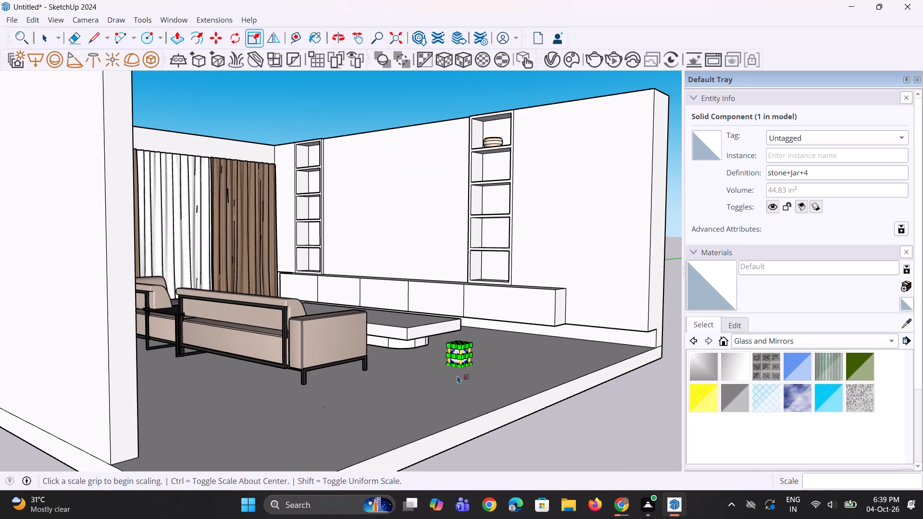
Move the stone jar from the floor to the shelf compartment directly below the bowl.
{"action": "key", "text": "m"}
{"action": "left_click", "coordinate": [461, 368]}
{"action": "scroll", "coordinate": [476, 181], "scroll_direction": "up", "scroll_amount": 1}
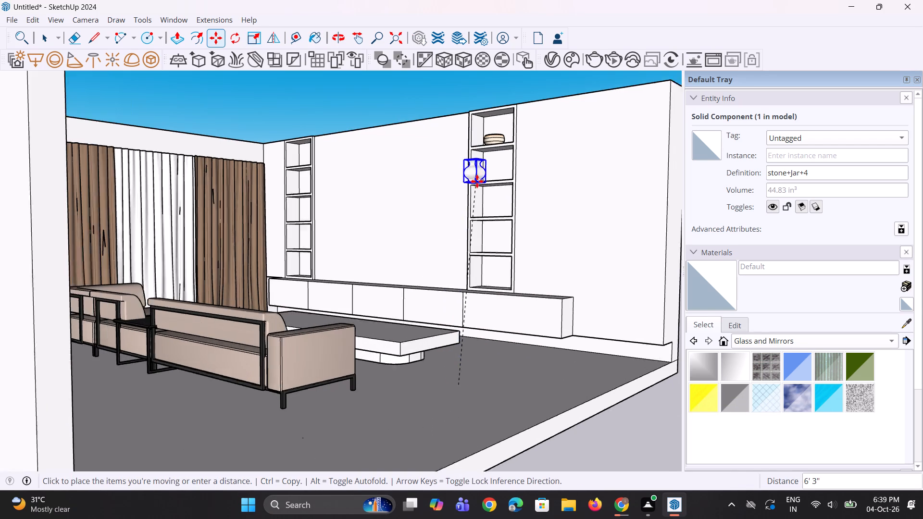
{"action": "scroll", "coordinate": [477, 181], "scroll_direction": "up", "scroll_amount": 1}
{"action": "middle_click_drag", "start_coordinate": [485, 186], "coordinate": [463, 286]}
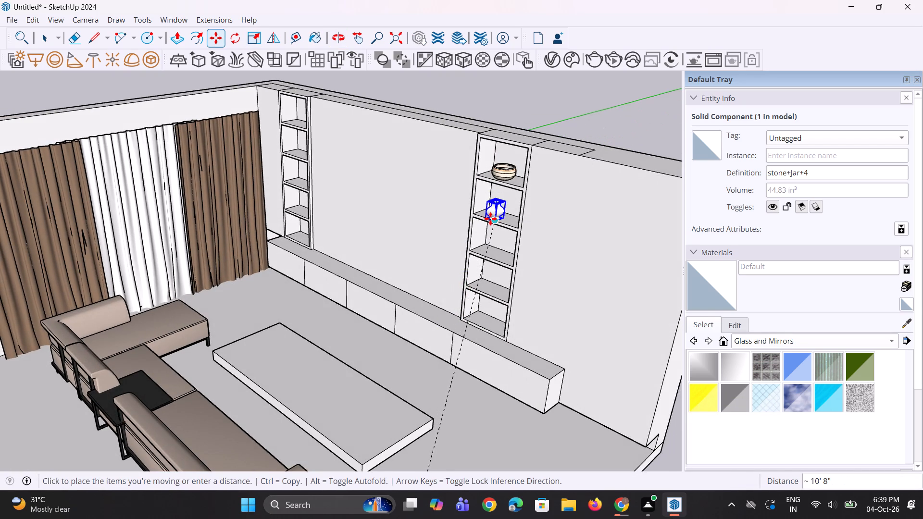
{"action": "left_click", "coordinate": [490, 219]}
Adjust the jar's position inside the compartment and lower it about 1 1/16" so its base sits on the shelf.
{"action": "middle_click_drag", "start_coordinate": [440, 229], "coordinate": [536, 258]}
{"action": "scroll", "coordinate": [510, 215], "scroll_direction": "up", "scroll_amount": 7}
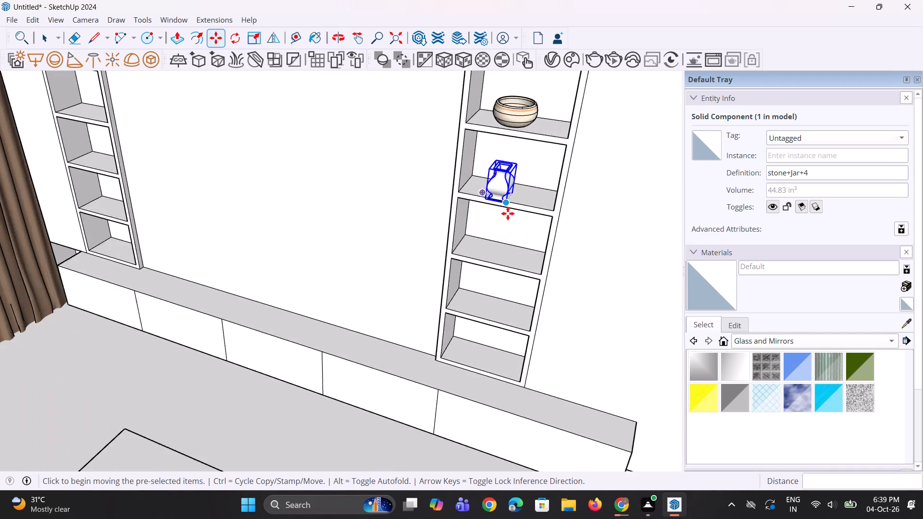
{"action": "scroll", "coordinate": [508, 213], "scroll_direction": "up", "scroll_amount": 3}
{"action": "middle_click_drag", "start_coordinate": [506, 212], "coordinate": [451, 206]}
{"action": "left_click", "coordinate": [475, 207]}
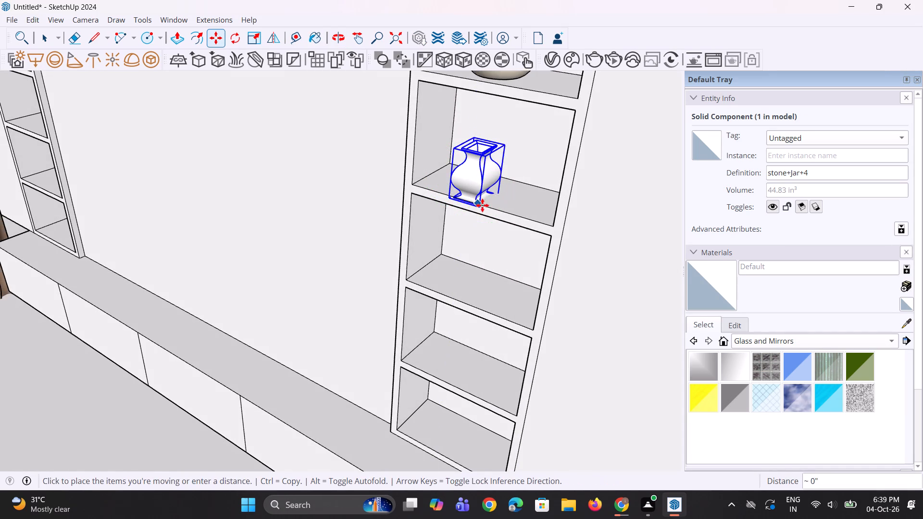
{"action": "double_click", "coordinate": [494, 199]}
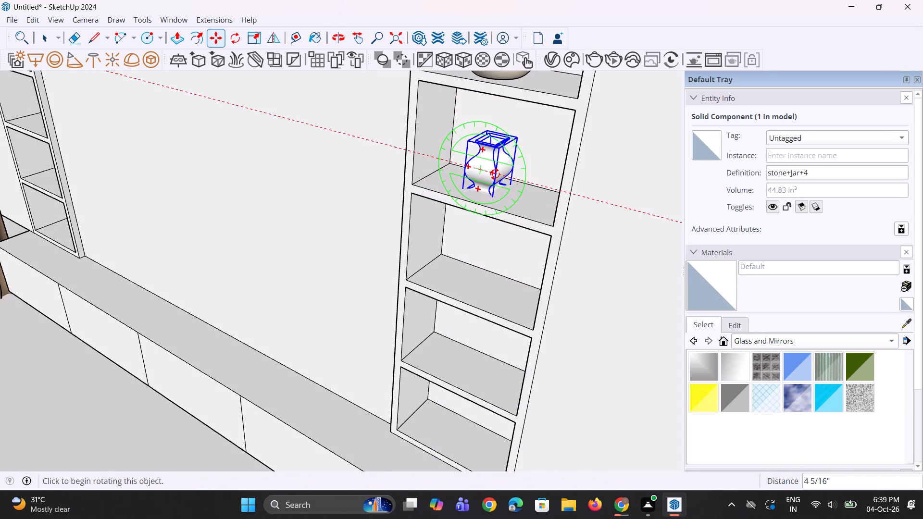
{"action": "key", "text": "Escape"}
{"action": "middle_click_drag", "start_coordinate": [479, 220], "coordinate": [506, 199]}
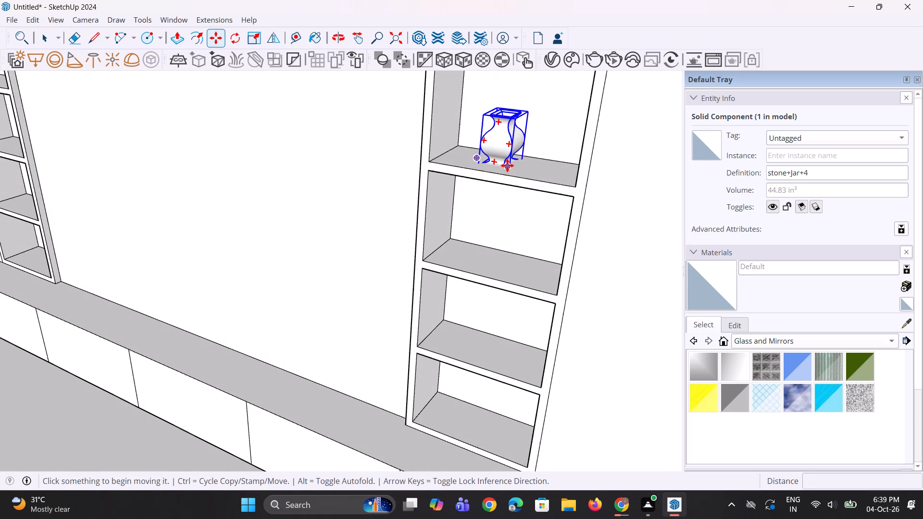
{"action": "left_click", "coordinate": [507, 164]}
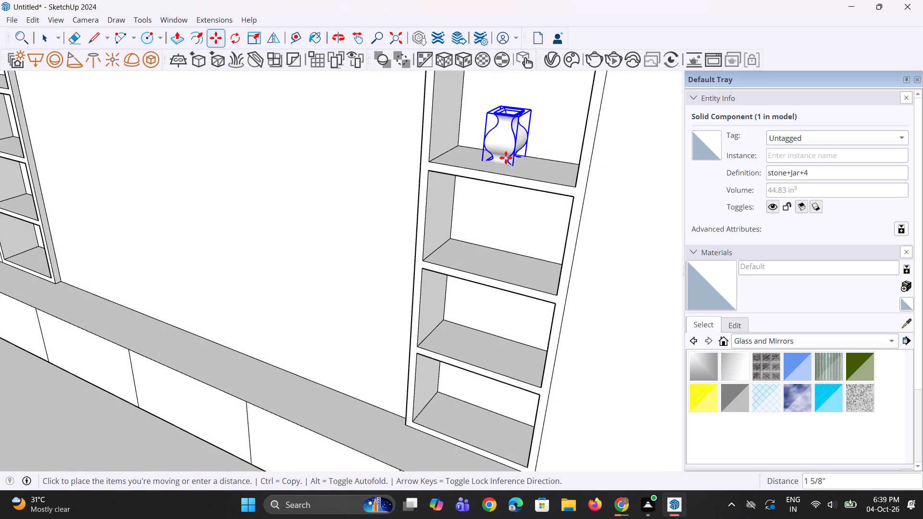
{"action": "left_click", "coordinate": [505, 156]}
{"action": "middle_click_drag", "start_coordinate": [502, 201], "coordinate": [511, 155]}
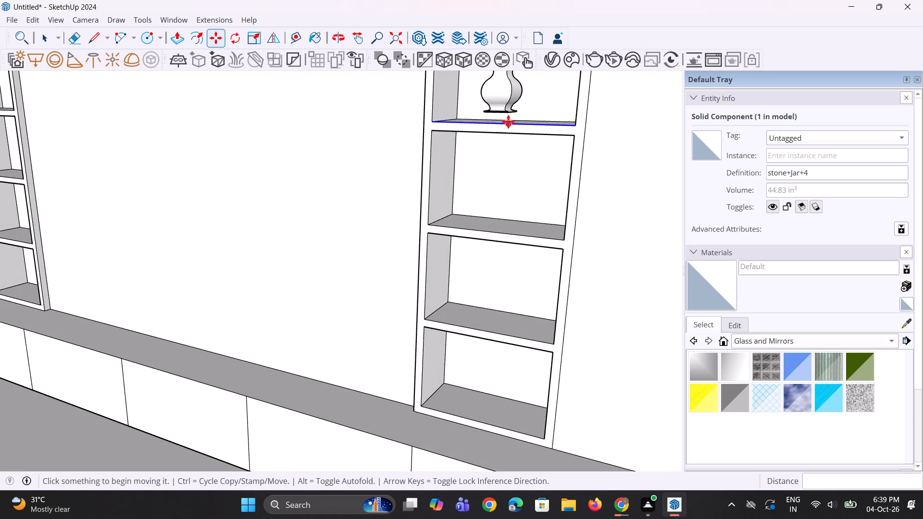
{"action": "scroll", "coordinate": [505, 112], "scroll_direction": "up", "scroll_amount": 8}
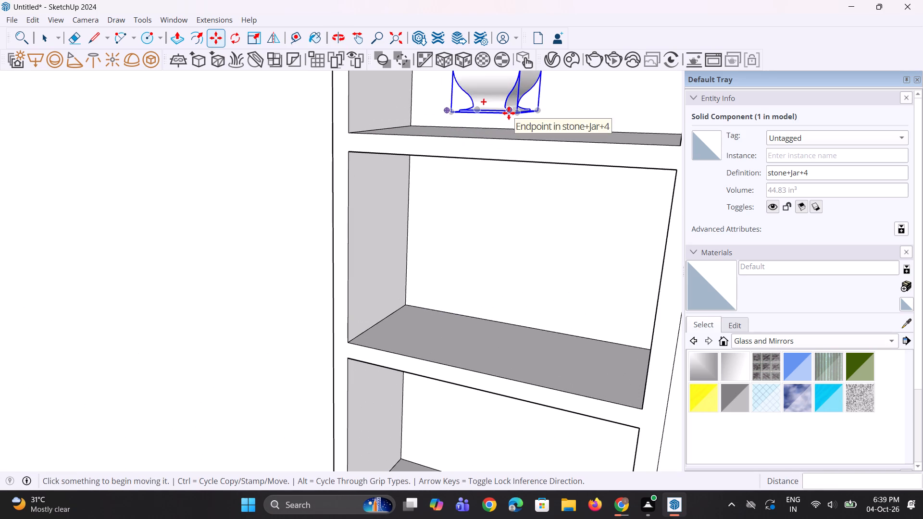
{"action": "left_click", "coordinate": [511, 115]}
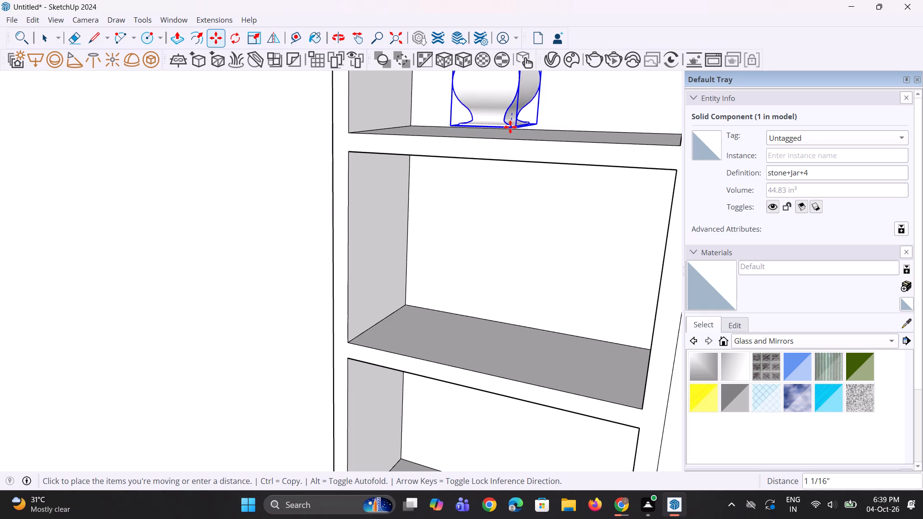
{"action": "left_click", "coordinate": [509, 129]}
{"action": "scroll", "coordinate": [470, 190], "scroll_direction": "down", "scroll_amount": 11}
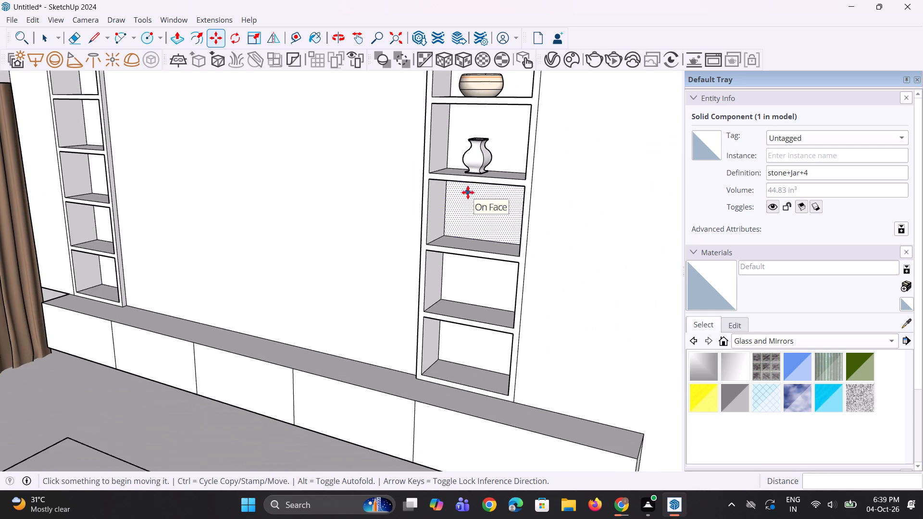
Scale the stone jar up uniformly by about 1.13.
{"action": "middle_click_drag", "start_coordinate": [469, 199], "coordinate": [469, 230]}
{"action": "key", "text": "s"}
{"action": "scroll", "coordinate": [510, 160], "scroll_direction": "up", "scroll_amount": 3}
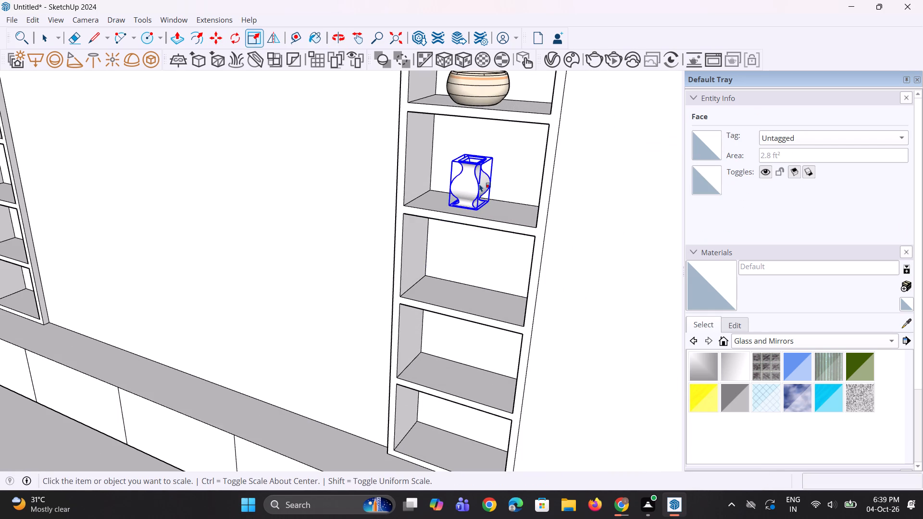
{"action": "left_click", "coordinate": [479, 184]}
{"action": "left_click", "coordinate": [494, 156]}
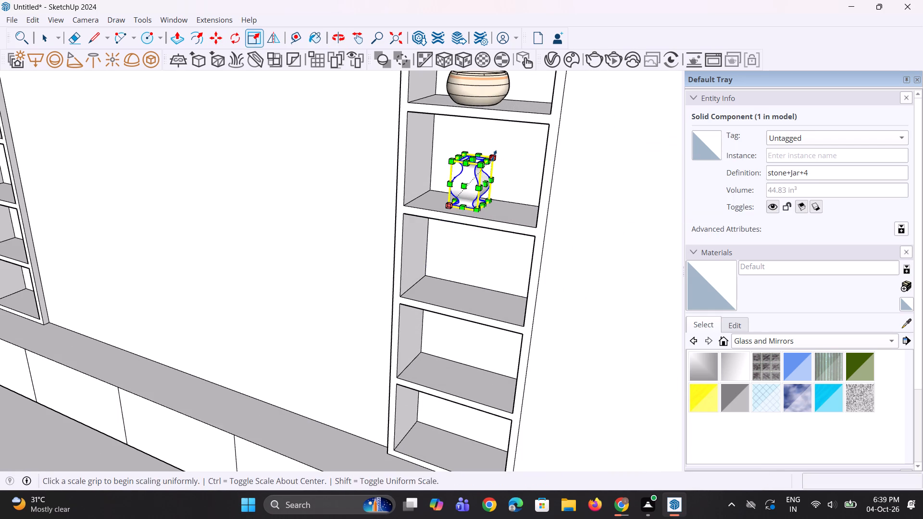
{"action": "left_click", "coordinate": [500, 153]}
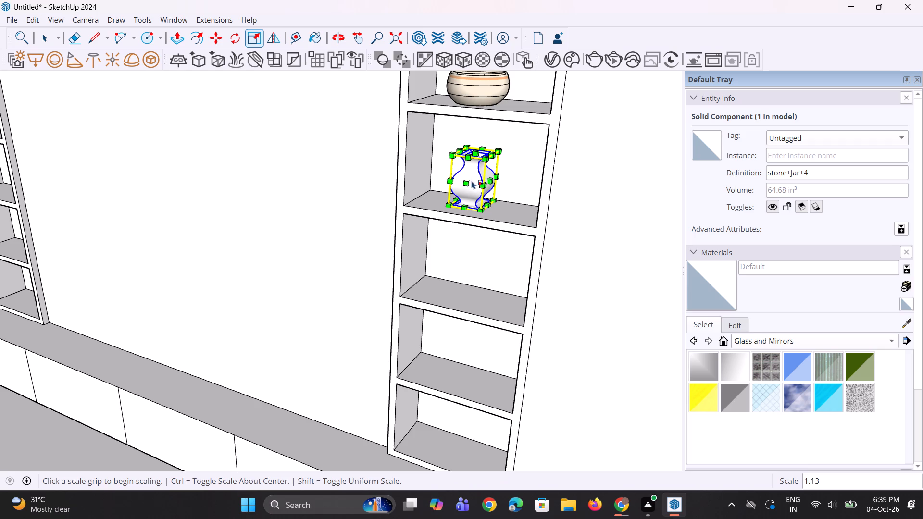
Stretch the jar by about 1.35 along the green axis and 1.27 along red, then widen its opposite red-axis side slightly.
{"action": "left_click", "coordinate": [470, 182]}
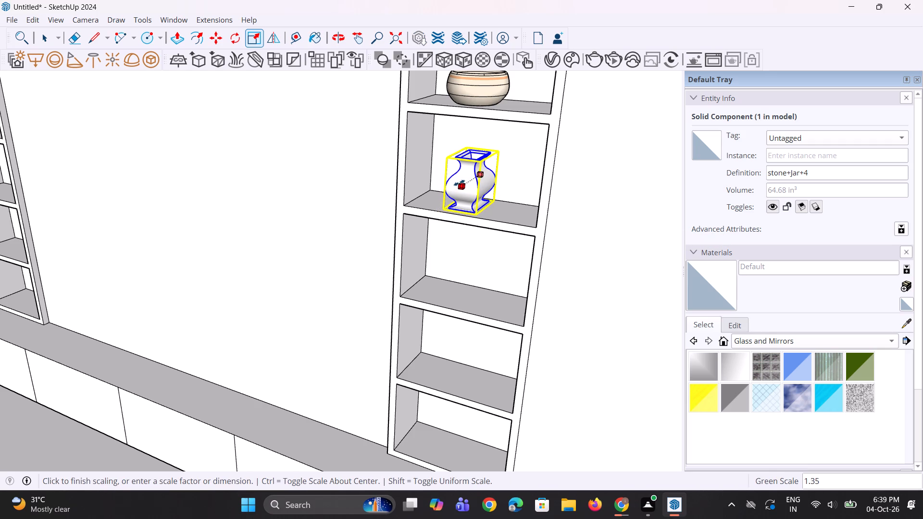
{"action": "left_click", "coordinate": [459, 183]}
{"action": "left_click", "coordinate": [489, 185]}
{"action": "left_click", "coordinate": [496, 186]}
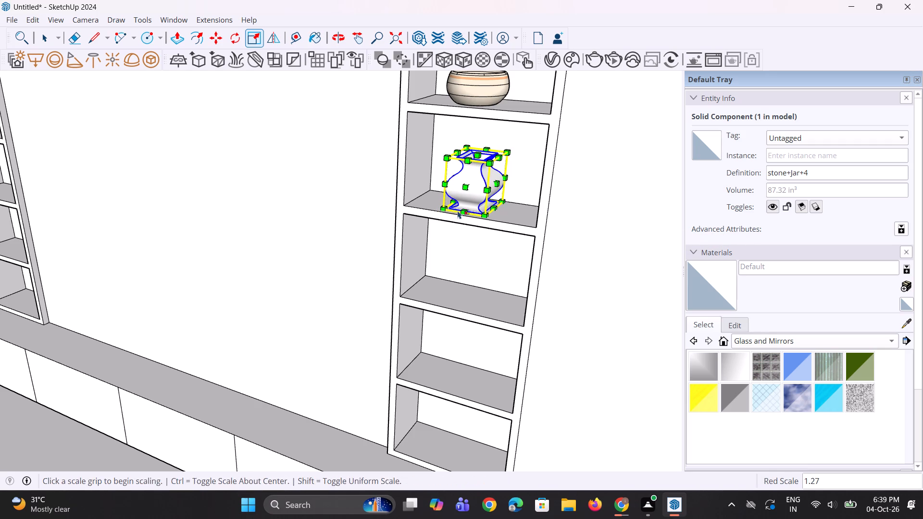
{"action": "scroll", "coordinate": [458, 210], "scroll_direction": "up", "scroll_amount": 1}
{"action": "middle_click_drag", "start_coordinate": [458, 210], "coordinate": [574, 210]}
{"action": "scroll", "coordinate": [519, 161], "scroll_direction": "up", "scroll_amount": 5}
{"action": "left_click", "coordinate": [478, 158]}
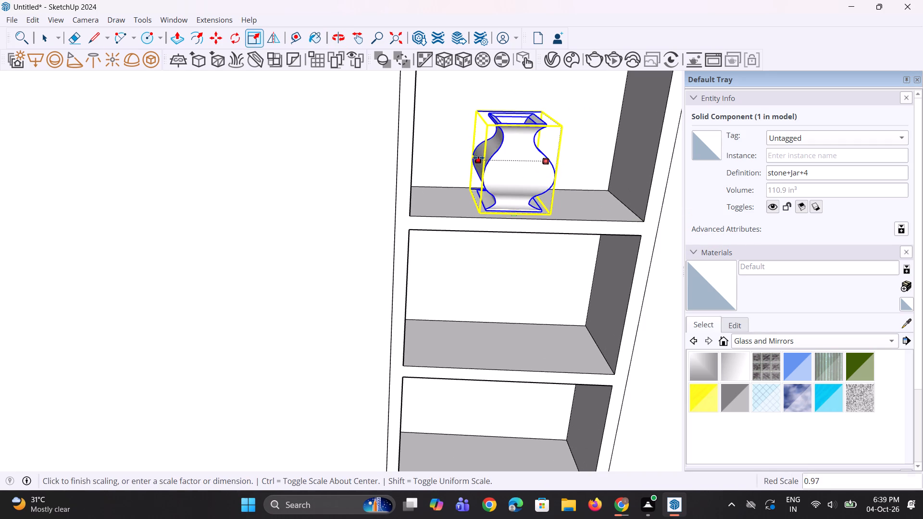
{"action": "left_click", "coordinate": [467, 157]}
{"action": "scroll", "coordinate": [545, 184], "scroll_direction": "up", "scroll_amount": 1}
{"action": "middle_click_drag", "start_coordinate": [545, 184], "coordinate": [474, 153]}
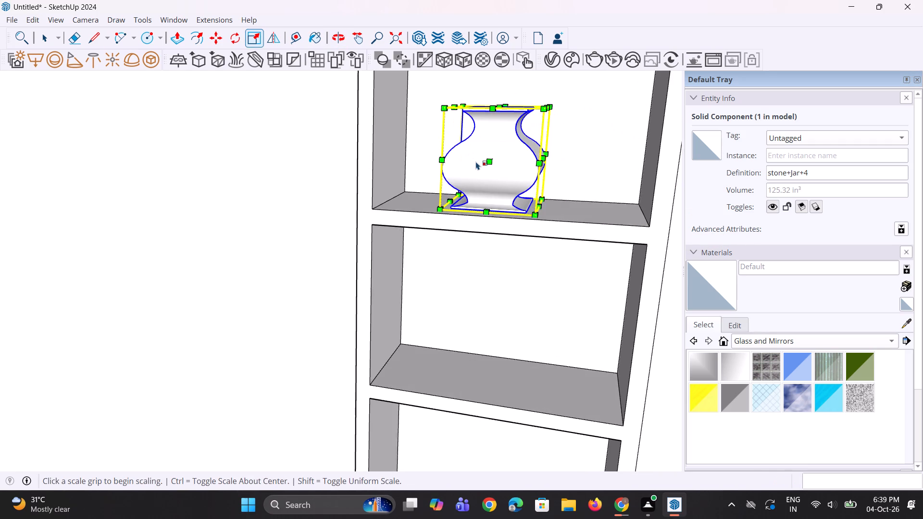
Move the jar about 3 13/16" along the shelf toward the compartment side nearest the curtains.
{"action": "scroll", "coordinate": [476, 161], "scroll_direction": "down", "scroll_amount": 2}
{"action": "key", "text": "m"}
{"action": "left_click", "coordinate": [530, 205]}
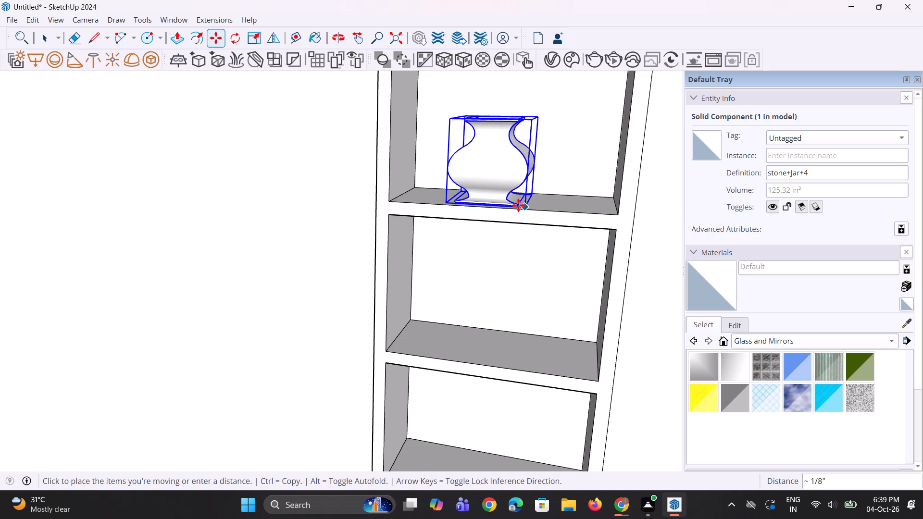
{"action": "left_click", "coordinate": [490, 201]}
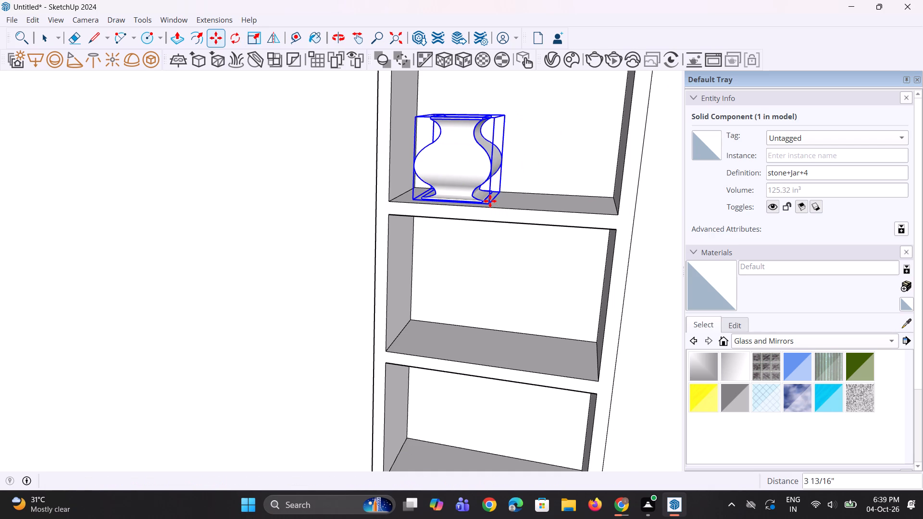
Copy the jar about 8" along the same shelf, beside the original.
{"action": "key", "text": "m"}
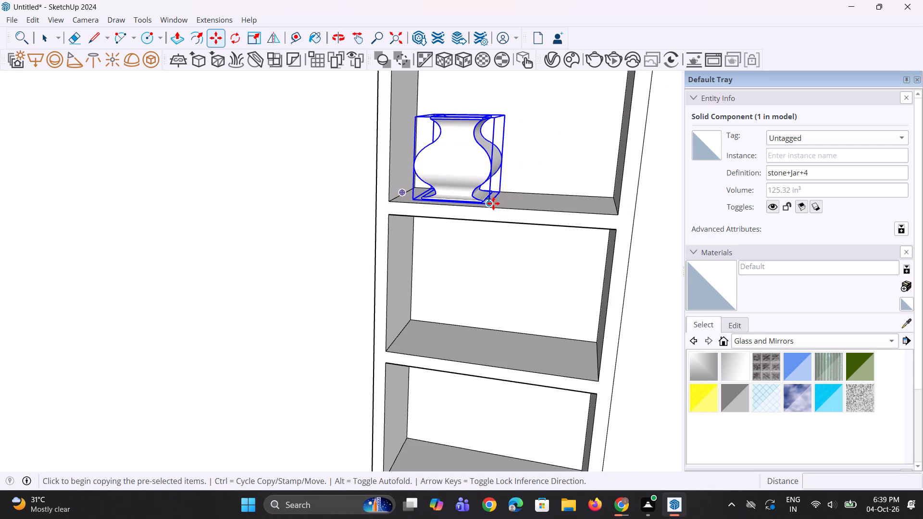
{"action": "left_click", "coordinate": [492, 203]}
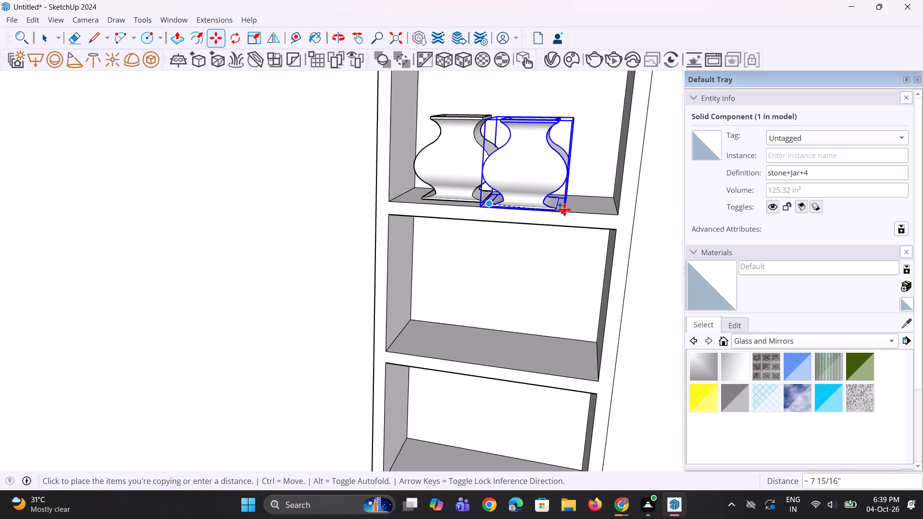
{"action": "left_click", "coordinate": [572, 207]}
Scale the copied jar down uniformly to about 0.75.
{"action": "key", "text": "s"}
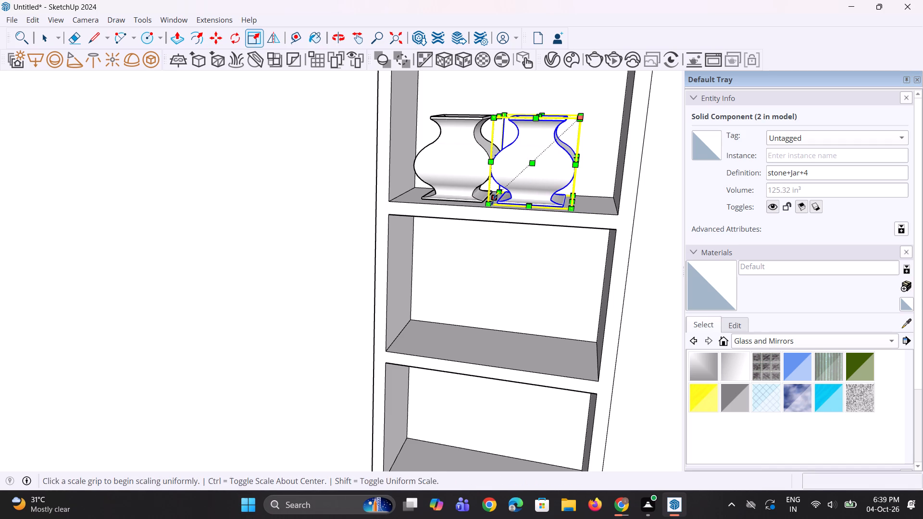
{"action": "left_click", "coordinate": [491, 201]}
{"action": "left_click", "coordinate": [518, 184]}
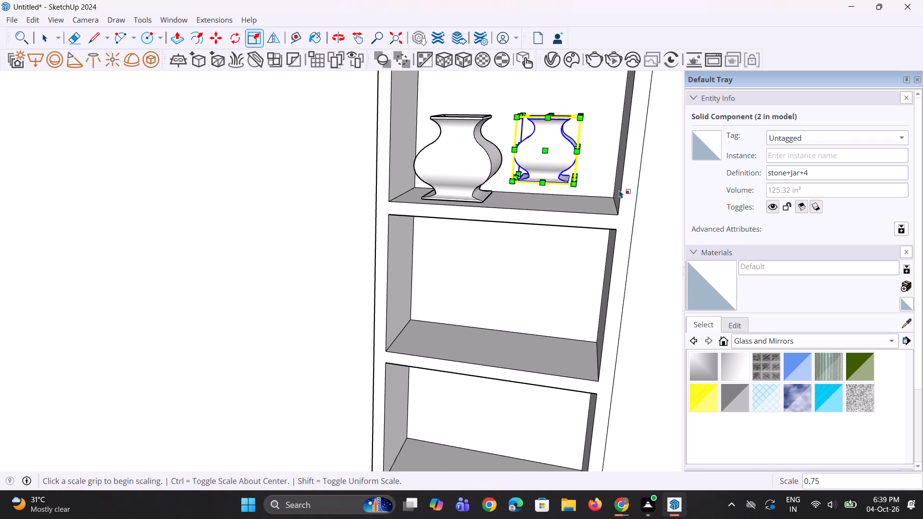
Move the smaller copied jar down about 2 7/16" onto the shelf surface, beside the larger jar.
{"action": "middle_click_drag", "start_coordinate": [660, 196], "coordinate": [575, 259]}
{"action": "scroll", "coordinate": [569, 234], "scroll_direction": "up", "scroll_amount": 3}
{"action": "key", "text": "m"}
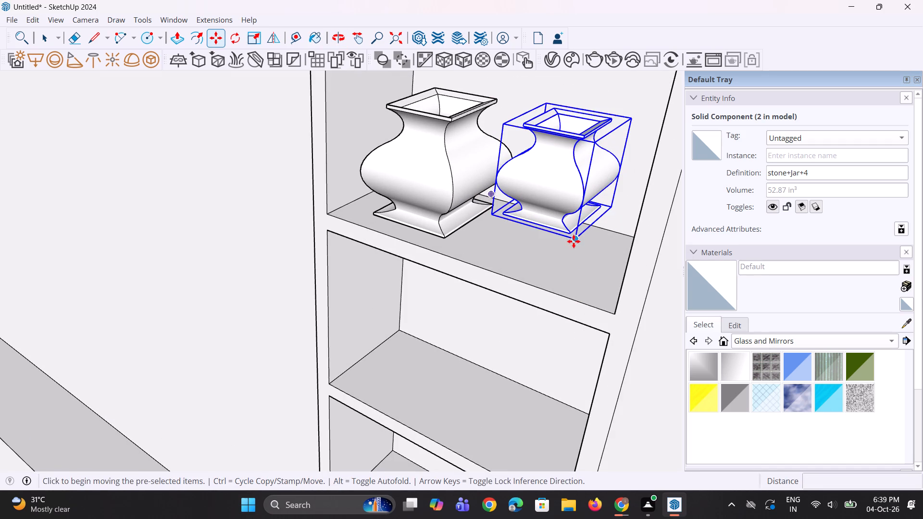
{"action": "left_click", "coordinate": [574, 241]}
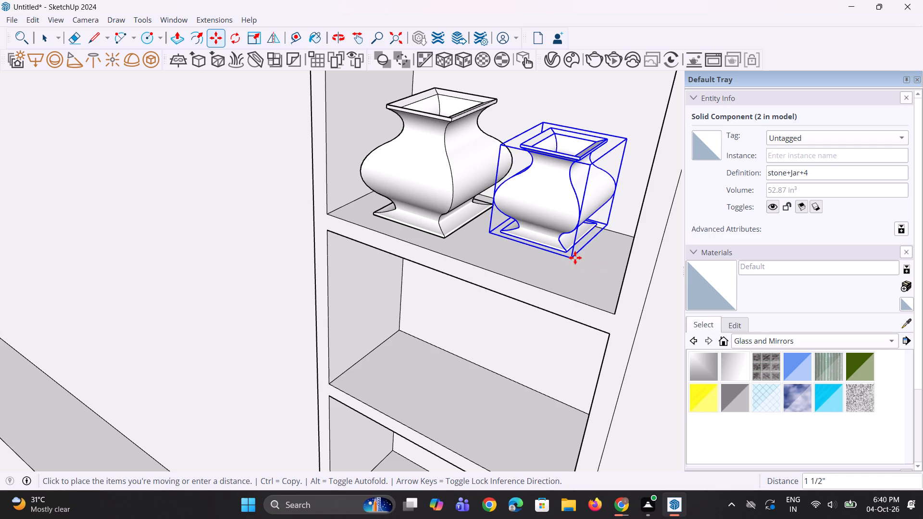
{"action": "middle_click_drag", "start_coordinate": [572, 269], "coordinate": [582, 183]}
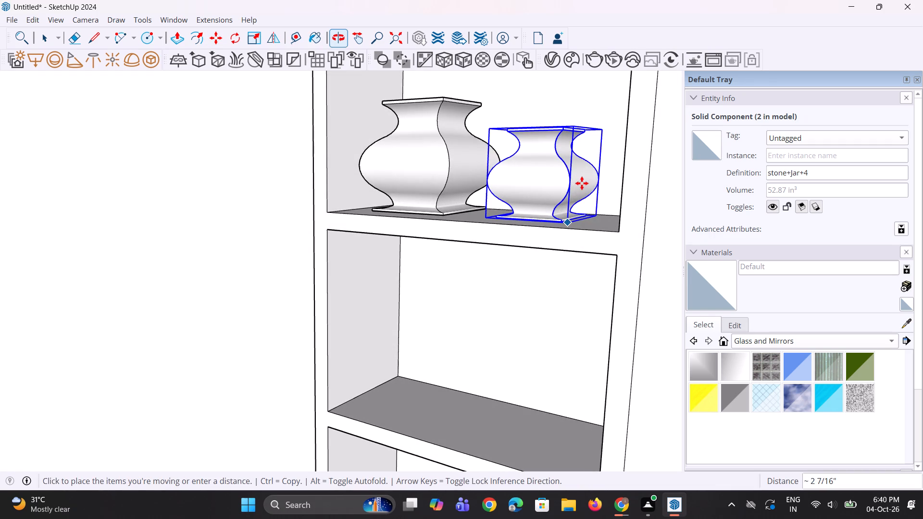
{"action": "left_click", "coordinate": [582, 183]}
{"action": "middle_click_drag", "start_coordinate": [481, 222], "coordinate": [550, 281]}
{"action": "scroll", "coordinate": [542, 246], "scroll_direction": "down", "scroll_amount": 3}
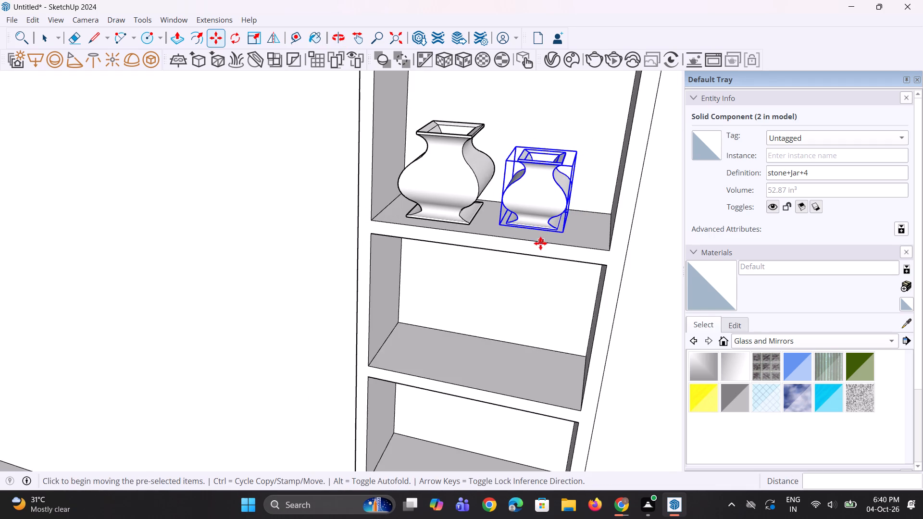
{"action": "key", "text": "space"}
{"action": "key", "text": "space"}
{"action": "scroll", "coordinate": [482, 249], "scroll_direction": "down", "scroll_amount": 15}
{"action": "left_click", "coordinate": [501, 117]}
Move the smaller jar about 1 1/2" forward toward the shelf's front edge.
{"action": "scroll", "coordinate": [450, 231], "scroll_direction": "up", "scroll_amount": 2}
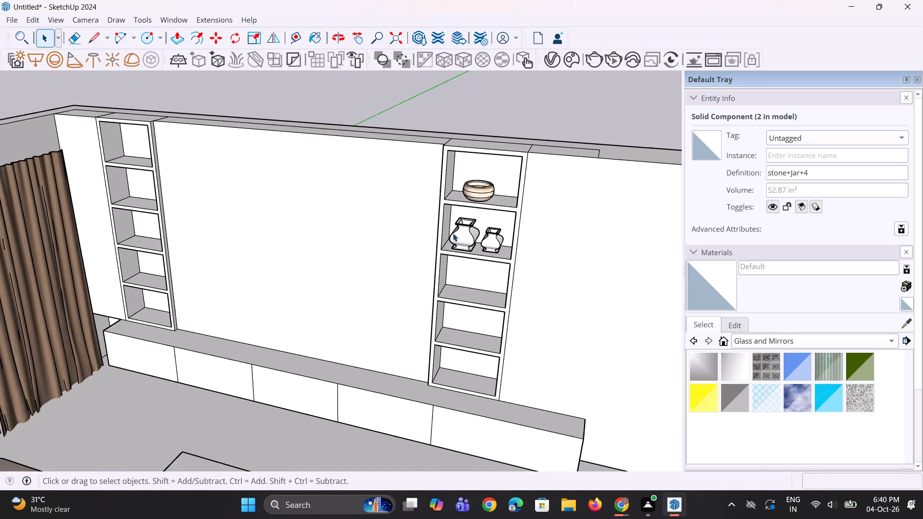
{"action": "scroll", "coordinate": [453, 233], "scroll_direction": "up", "scroll_amount": 2}
{"action": "middle_click_drag", "start_coordinate": [465, 253], "coordinate": [467, 238]}
{"action": "scroll", "coordinate": [553, 133], "scroll_direction": "up", "scroll_amount": 1}
{"action": "scroll", "coordinate": [492, 250], "scroll_direction": "up", "scroll_amount": 2}
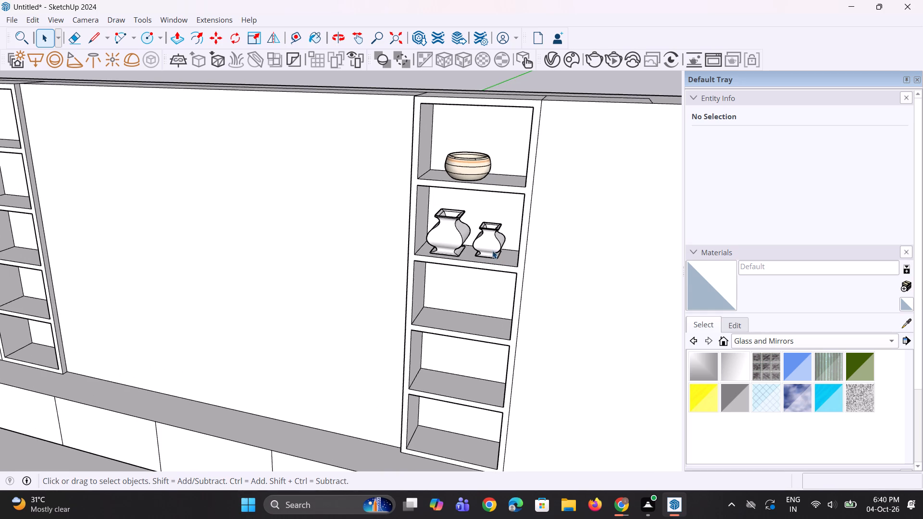
{"action": "left_click", "coordinate": [492, 250]}
{"action": "scroll", "coordinate": [490, 259], "scroll_direction": "up", "scroll_amount": 8}
{"action": "key", "text": "m"}
{"action": "scroll", "coordinate": [506, 251], "scroll_direction": "up", "scroll_amount": 6}
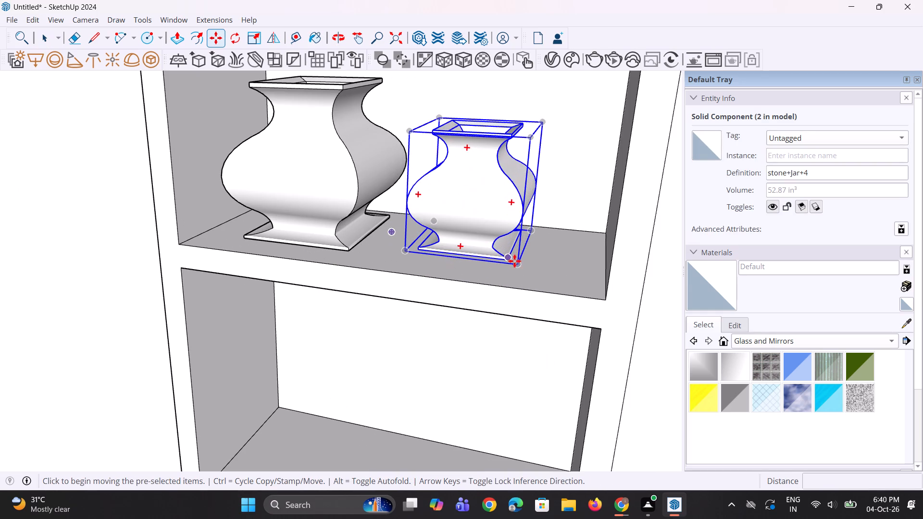
{"action": "left_click", "coordinate": [517, 263]}
{"action": "left_click", "coordinate": [516, 273]}
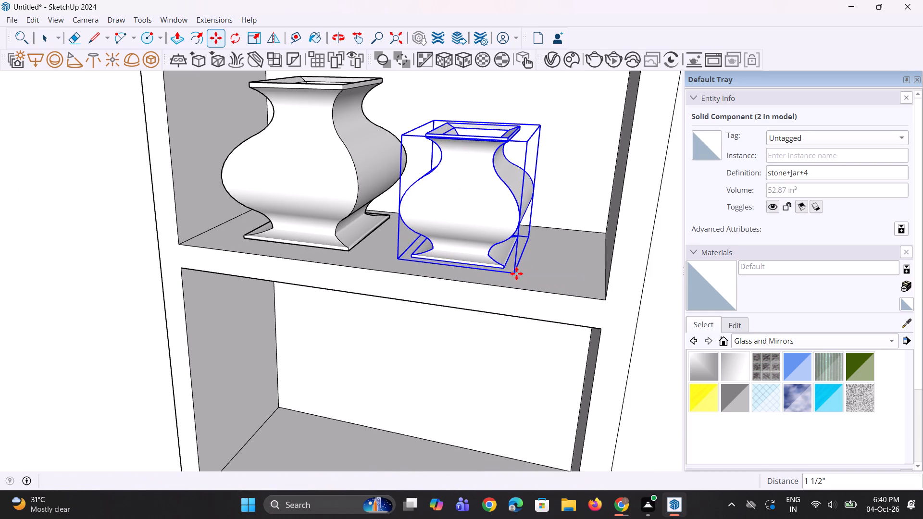
{"action": "scroll", "coordinate": [492, 280], "scroll_direction": "down", "scroll_amount": 6}
{"action": "key", "text": "space"}
{"action": "key", "text": "space"}
{"action": "scroll", "coordinate": [491, 273], "scroll_direction": "down", "scroll_amount": 11}
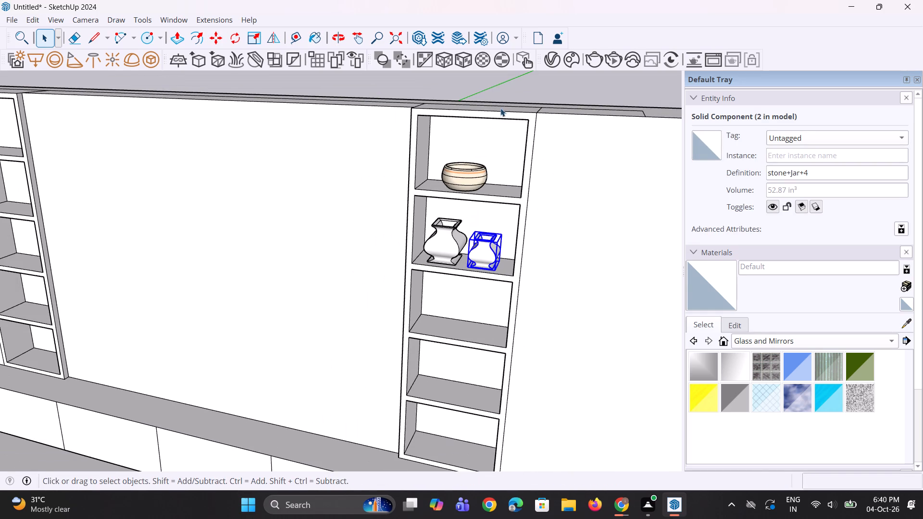
{"action": "left_click", "coordinate": [513, 93]}
Move the smaller jar about 1/2" along the shelf toward the larger jar.
{"action": "scroll", "coordinate": [452, 272], "scroll_direction": "up", "scroll_amount": 4}
{"action": "middle_click_drag", "start_coordinate": [452, 272], "coordinate": [475, 235]}
{"action": "scroll", "coordinate": [484, 249], "scroll_direction": "up", "scroll_amount": 4}
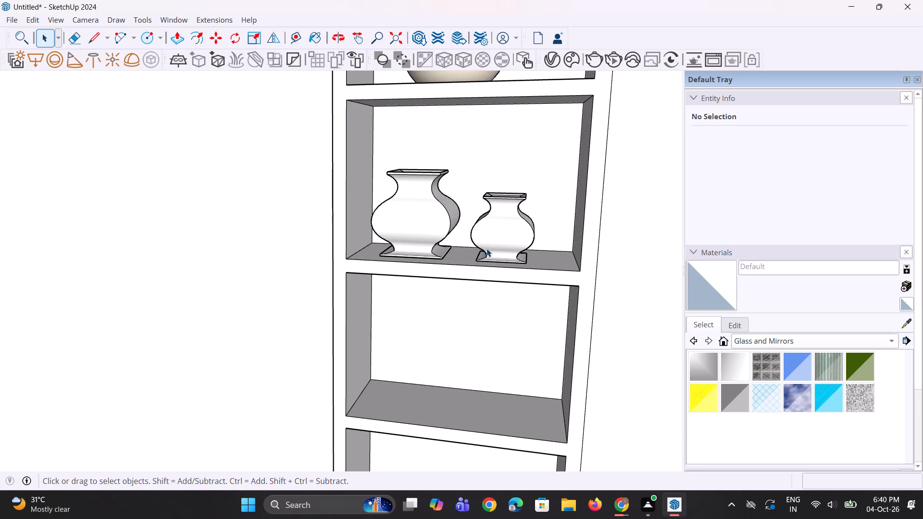
{"action": "left_click", "coordinate": [486, 253]}
{"action": "scroll", "coordinate": [486, 253], "scroll_direction": "up", "scroll_amount": 6}
{"action": "key", "text": "m"}
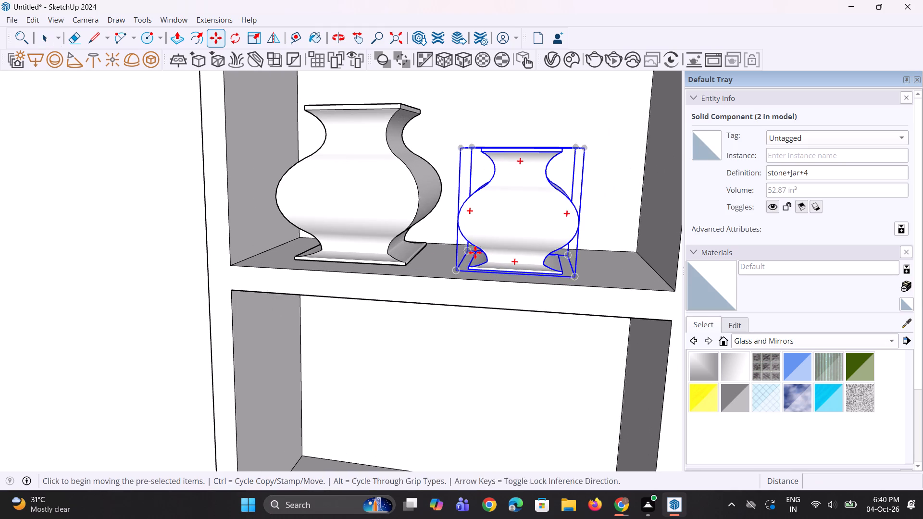
{"action": "left_click", "coordinate": [464, 268]}
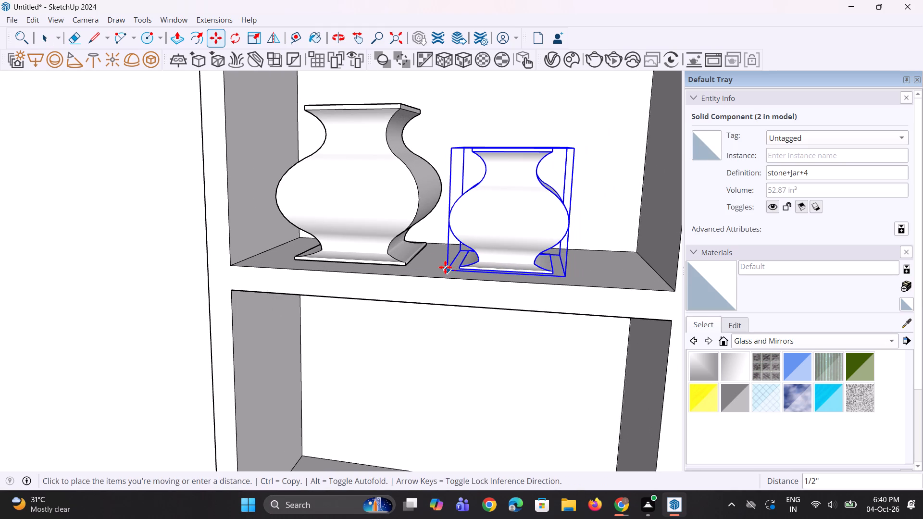
{"action": "left_click", "coordinate": [445, 267]}
{"action": "scroll", "coordinate": [441, 285], "scroll_direction": "down", "scroll_amount": 5}
{"action": "key", "text": "space"}
{"action": "key", "text": "space"}
{"action": "scroll", "coordinate": [442, 286], "scroll_direction": "down", "scroll_amount": 13}
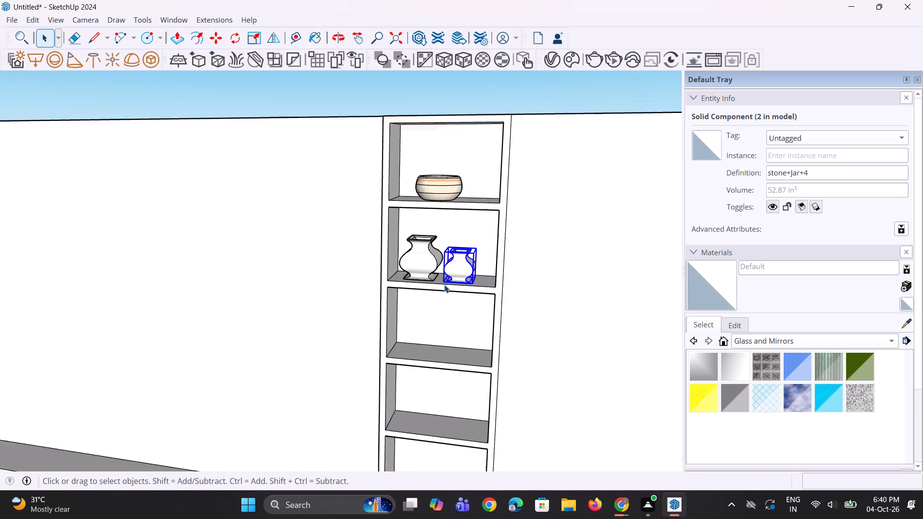
{"action": "scroll", "coordinate": [444, 284], "scroll_direction": "down", "scroll_amount": 1}
{"action": "left_click", "coordinate": [486, 120]}
Start importing a model and browse the Downloads folder for another decorative accessory for the open shelves.
{"action": "scroll", "coordinate": [420, 269], "scroll_direction": "up", "scroll_amount": 3}
{"action": "scroll", "coordinate": [446, 274], "scroll_direction": "down", "scroll_amount": 6}
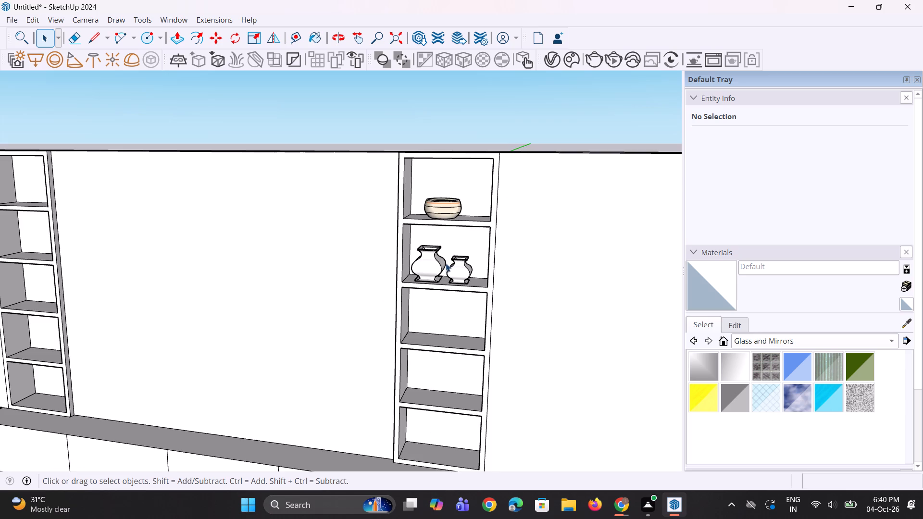
{"action": "scroll", "coordinate": [446, 263], "scroll_direction": "down", "scroll_amount": 3}
{"action": "scroll", "coordinate": [437, 231], "scroll_direction": "up", "scroll_amount": 6}
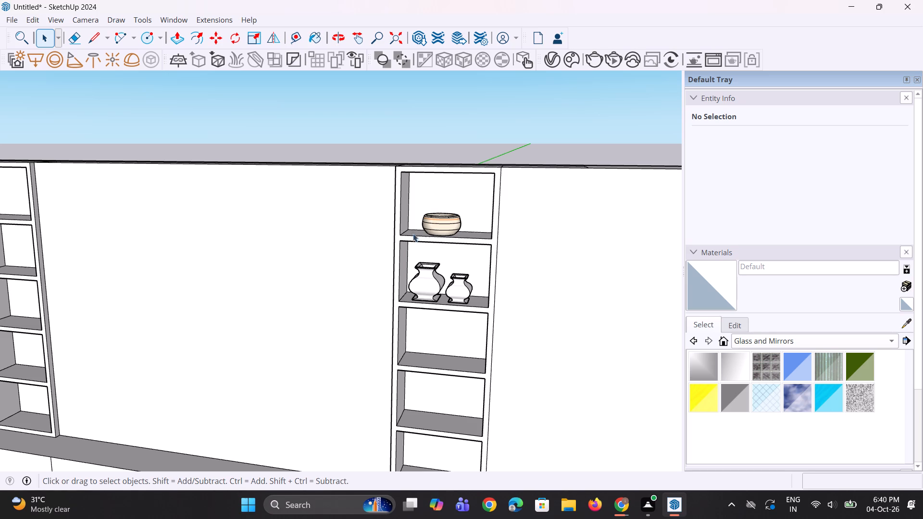
{"action": "left_click", "coordinate": [11, 18]}
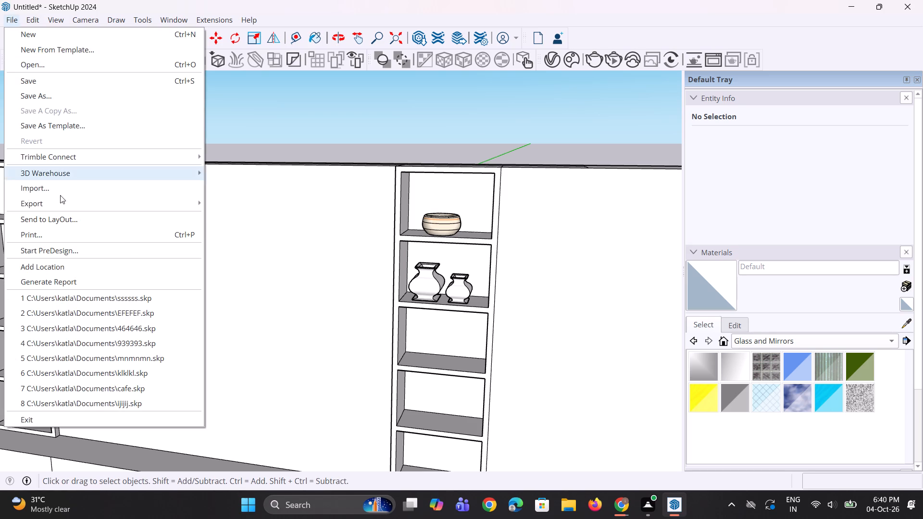
{"action": "left_click", "coordinate": [77, 195]}
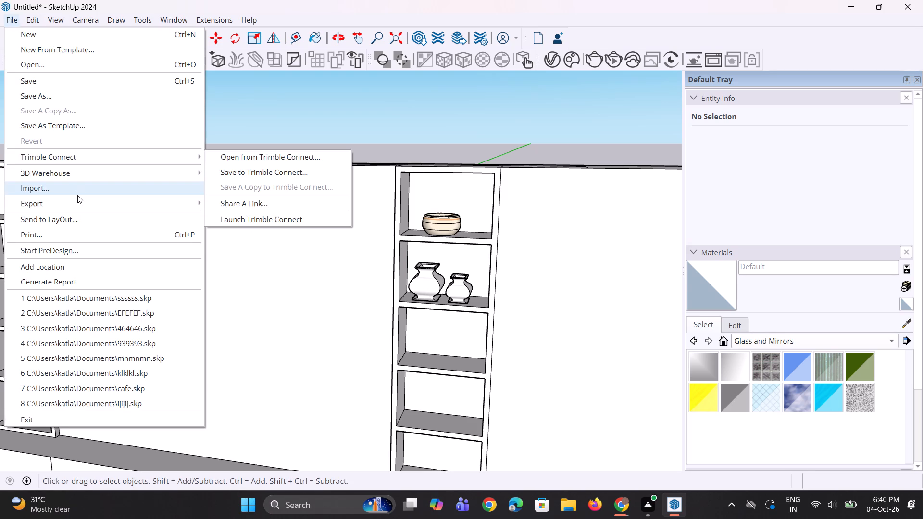
{"action": "scroll", "coordinate": [258, 193], "scroll_direction": "down", "scroll_amount": 3}
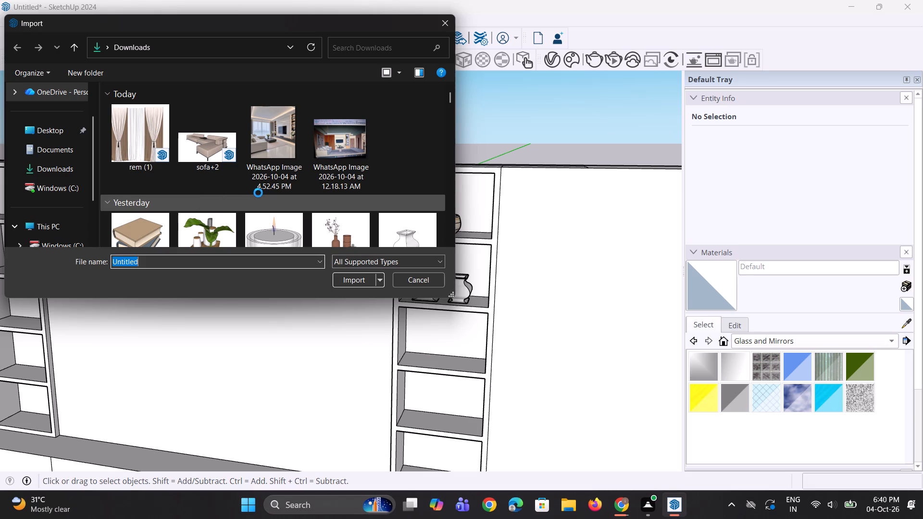
{"action": "scroll", "coordinate": [258, 193], "scroll_direction": "down", "scroll_amount": 6}
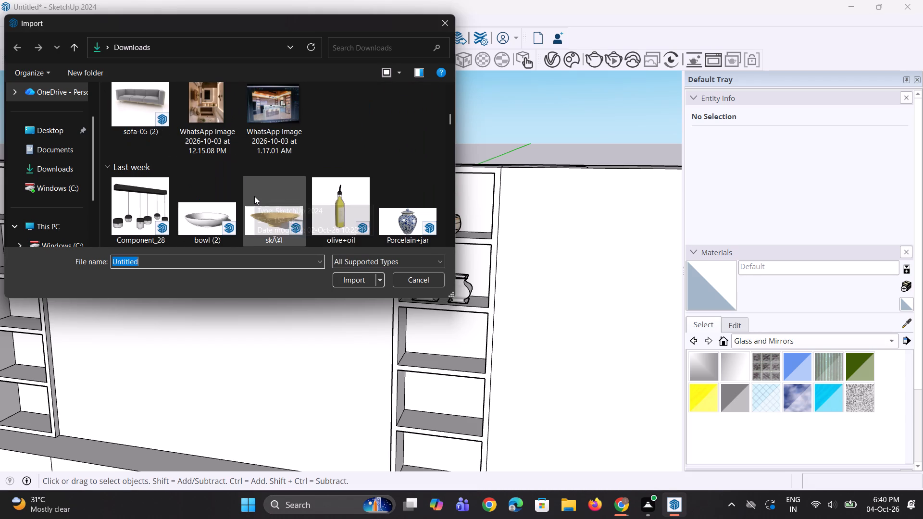
{"action": "scroll", "coordinate": [254, 203], "scroll_direction": "down", "scroll_amount": 1}
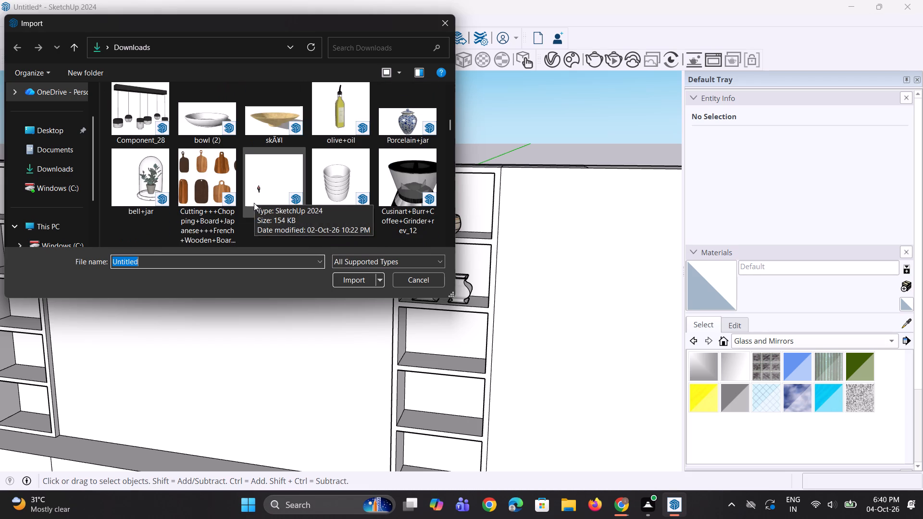
{"action": "scroll", "coordinate": [254, 204], "scroll_direction": "down", "scroll_amount": 2}
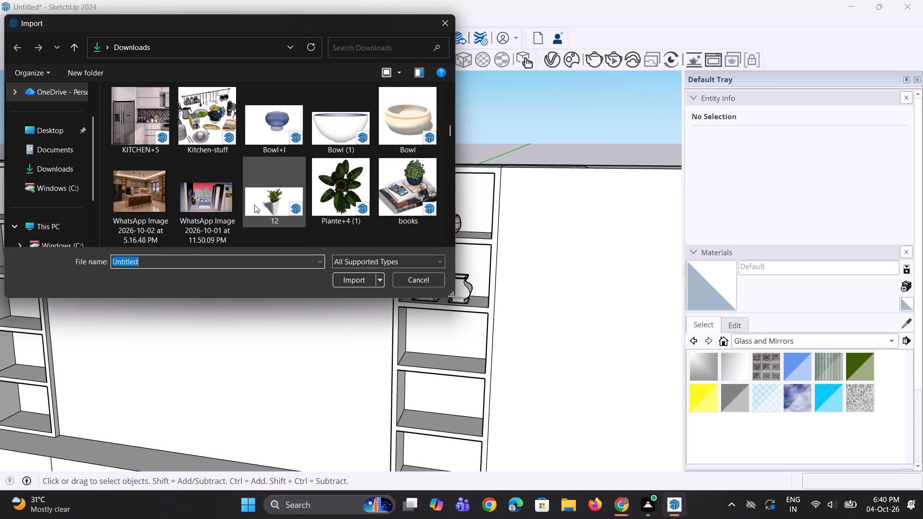
{"action": "scroll", "coordinate": [254, 205], "scroll_direction": "down", "scroll_amount": 2}
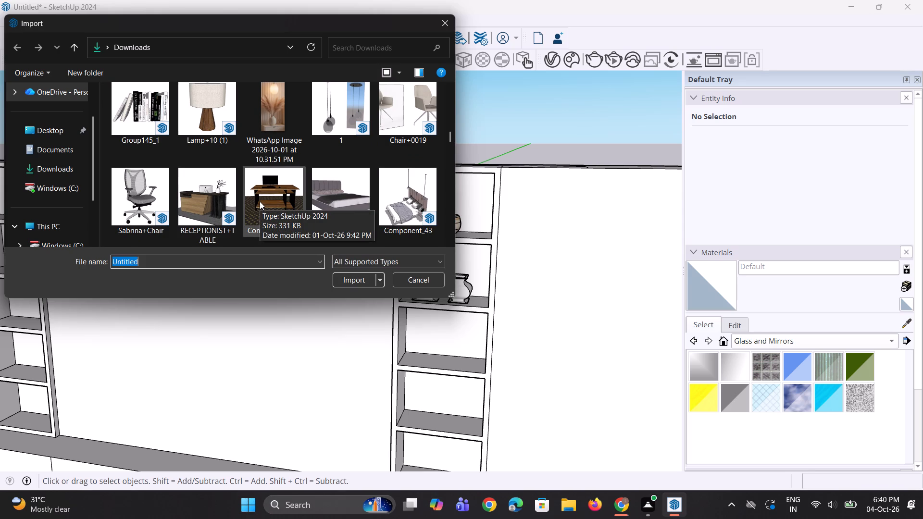
{"action": "scroll", "coordinate": [260, 206], "scroll_direction": "down", "scroll_amount": 5}
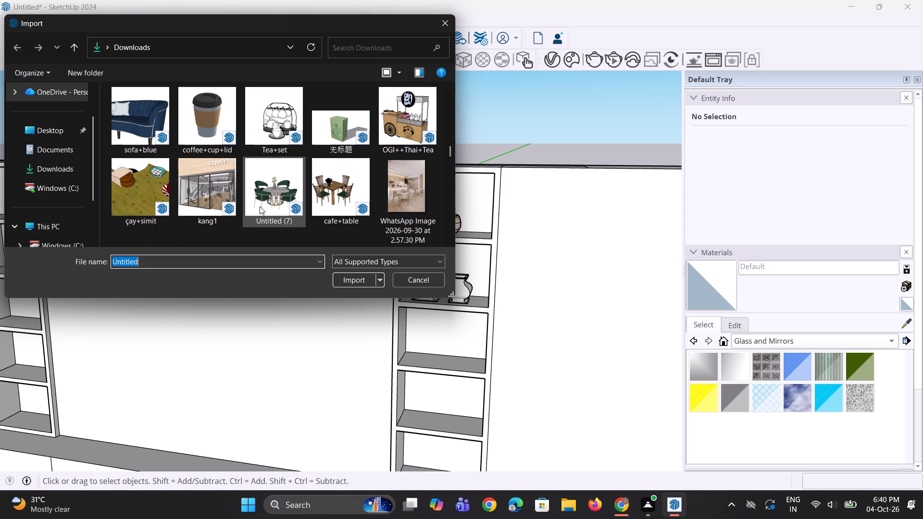
{"action": "scroll", "coordinate": [260, 206], "scroll_direction": "down", "scroll_amount": 2}
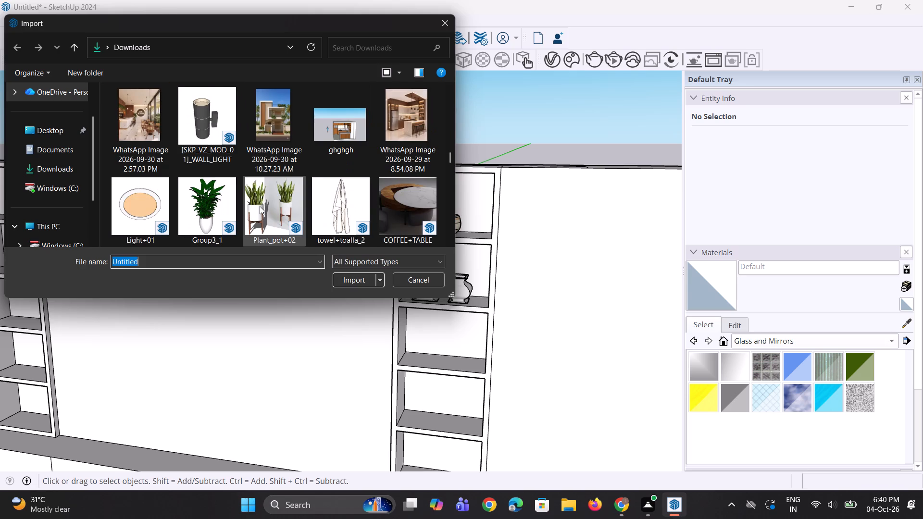
{"action": "scroll", "coordinate": [260, 206], "scroll_direction": "down", "scroll_amount": 2}
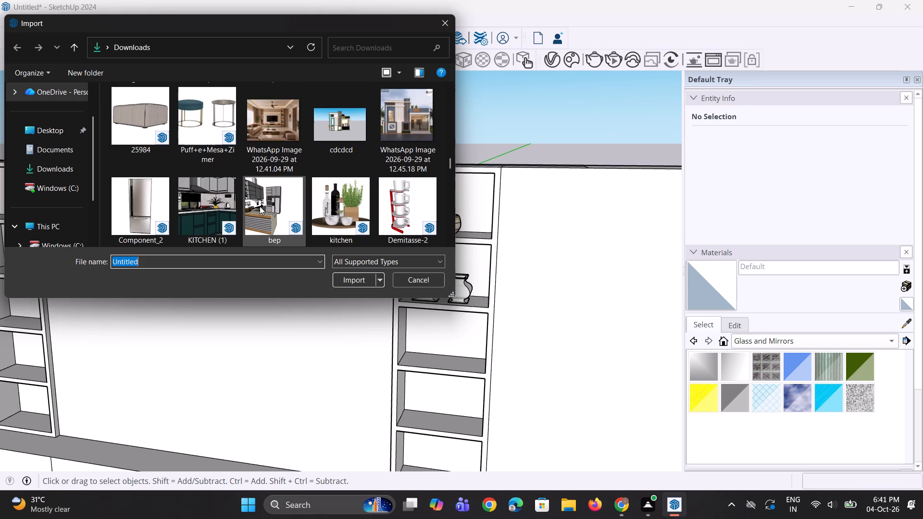
{"action": "scroll", "coordinate": [260, 206], "scroll_direction": "down", "scroll_amount": 5}
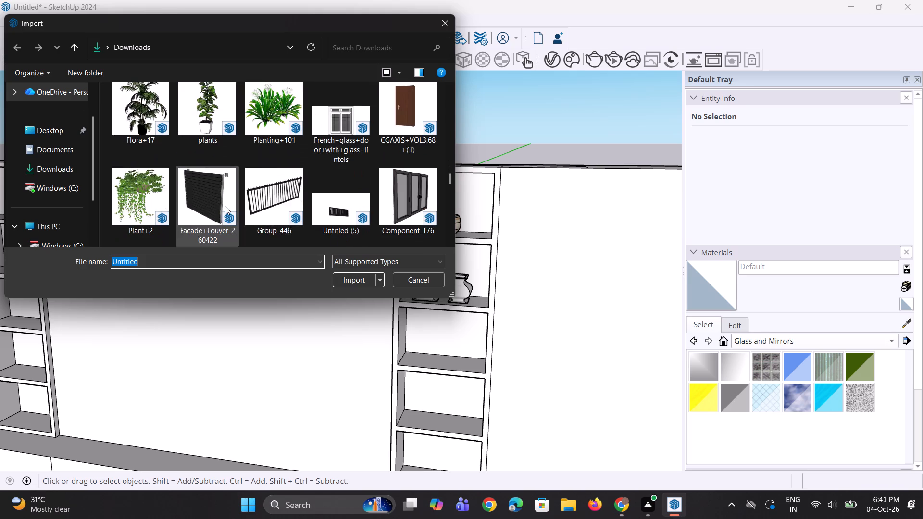
{"action": "scroll", "coordinate": [225, 206], "scroll_direction": "down", "scroll_amount": 3}
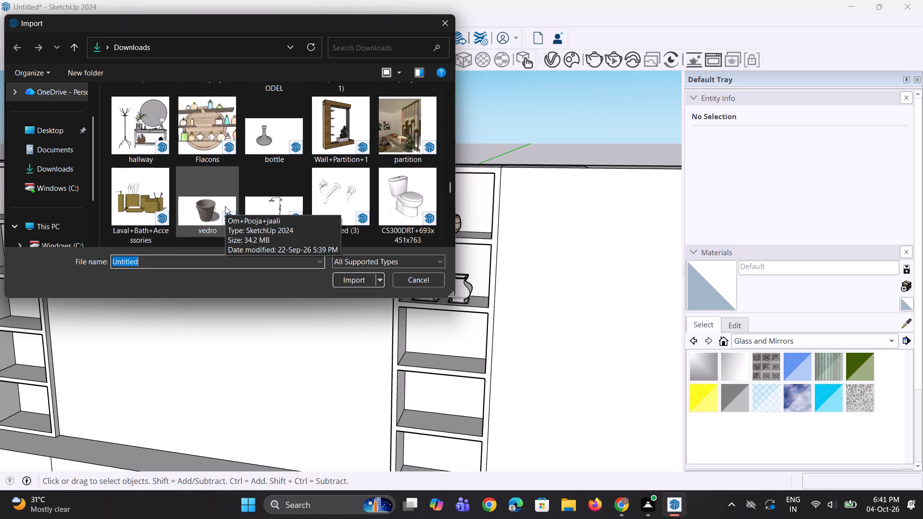
{"action": "scroll", "coordinate": [225, 206], "scroll_direction": "down", "scroll_amount": 2}
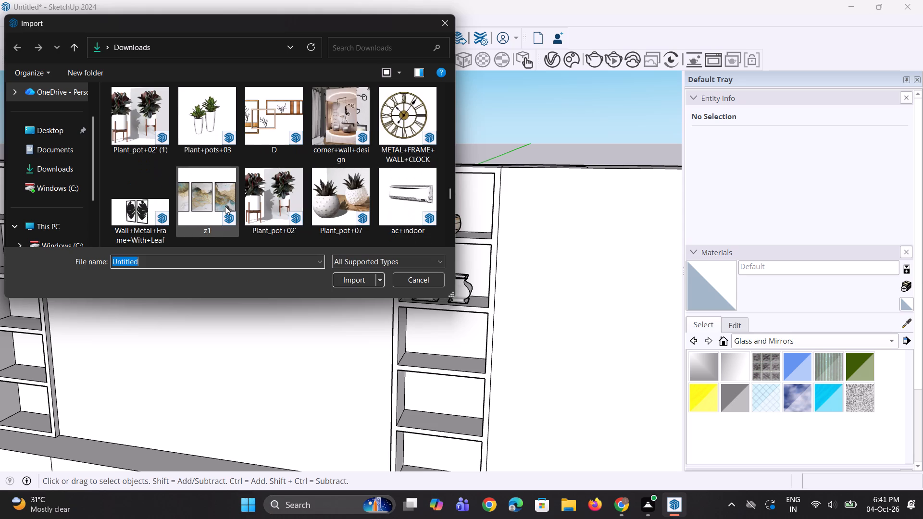
{"action": "scroll", "coordinate": [225, 206], "scroll_direction": "down", "scroll_amount": 1}
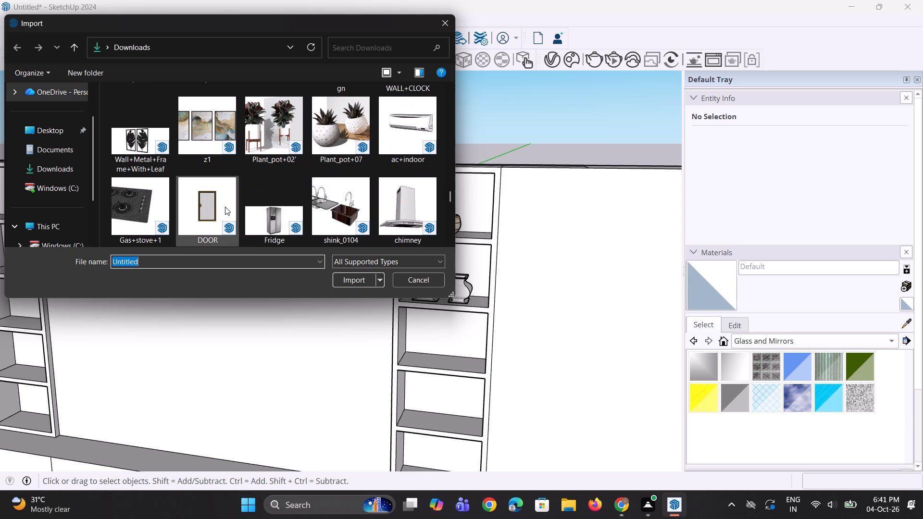
{"action": "scroll", "coordinate": [278, 213], "scroll_direction": "down", "scroll_amount": 2}
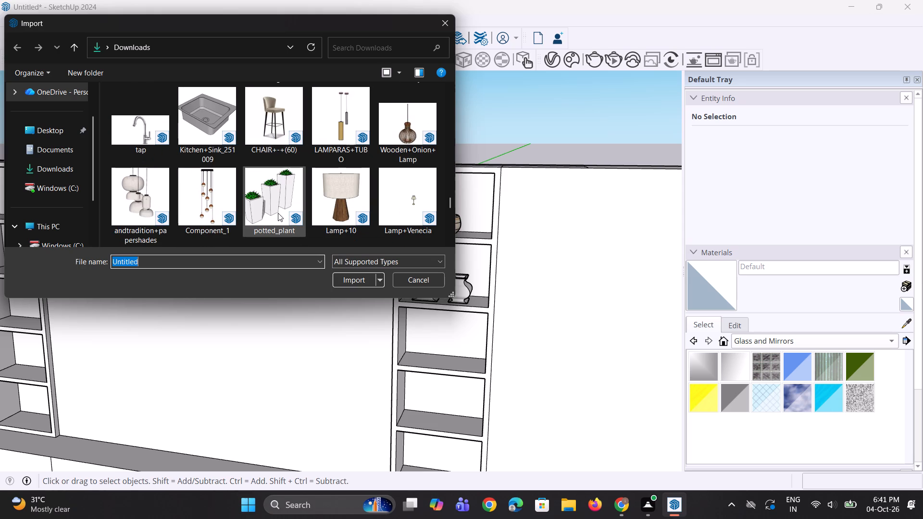
{"action": "scroll", "coordinate": [278, 213], "scroll_direction": "down", "scroll_amount": 1}
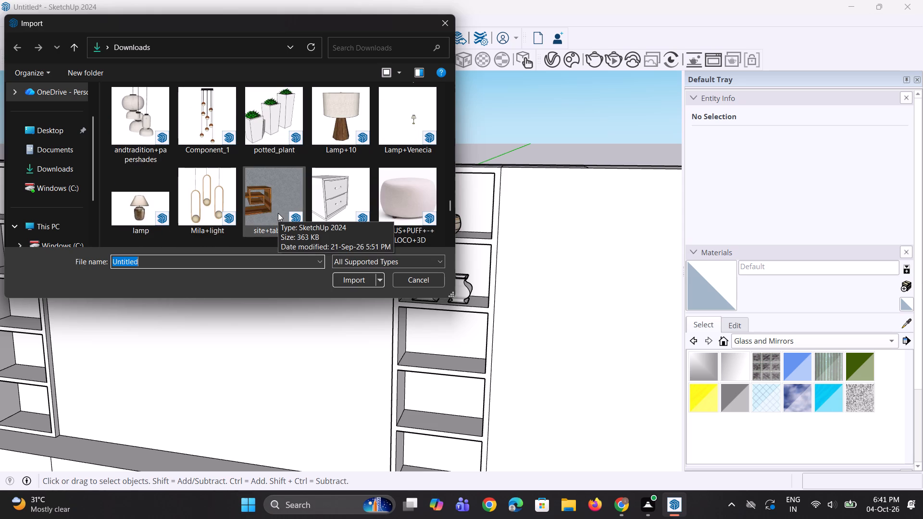
{"action": "scroll", "coordinate": [278, 213], "scroll_direction": "down", "scroll_amount": 2}
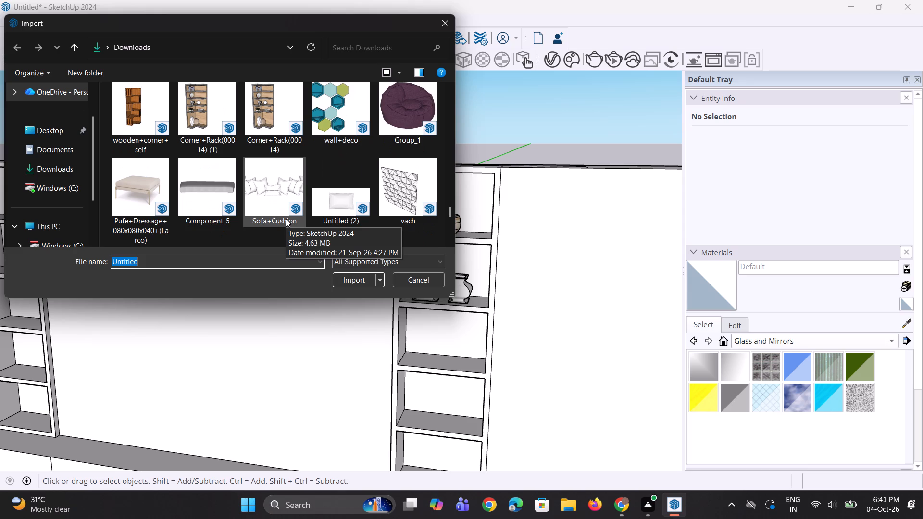
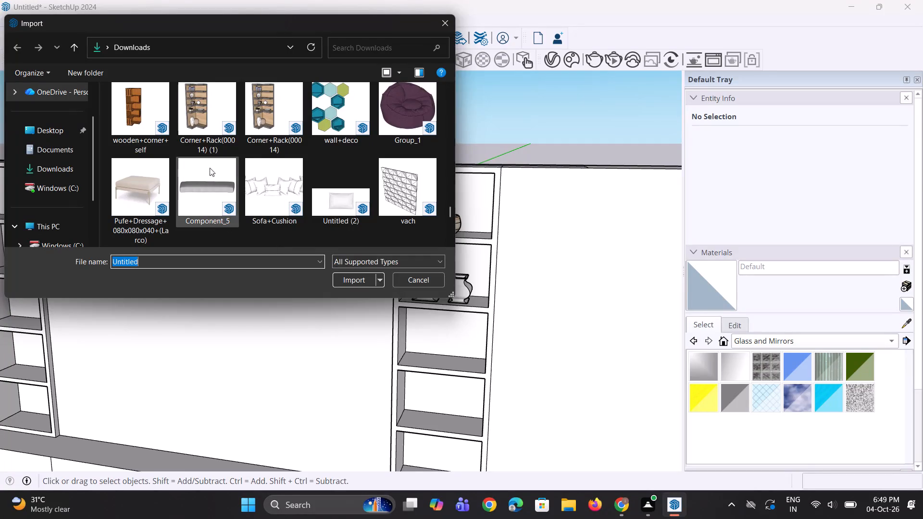
Look through the rest of the Downloads folder for a decorative model, and leave the import without choosing a file.
{"action": "scroll", "coordinate": [227, 167], "scroll_direction": "down", "scroll_amount": 1}
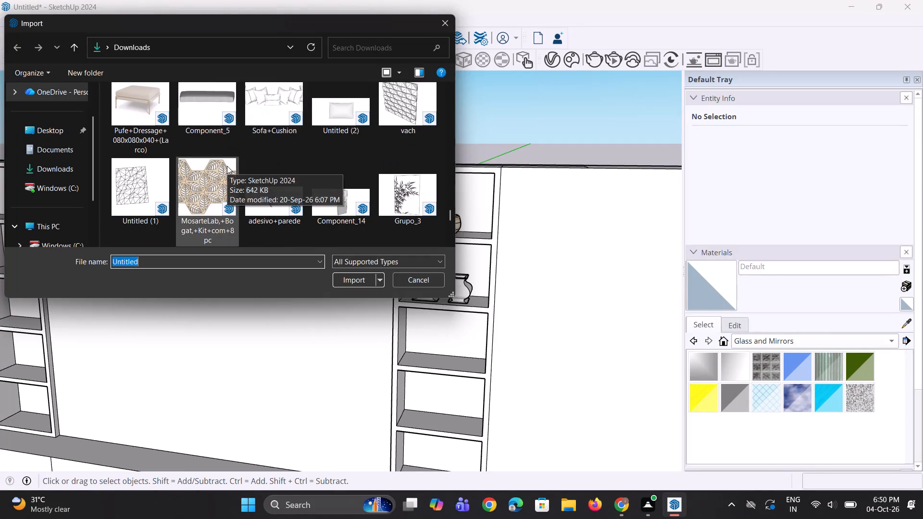
{"action": "scroll", "coordinate": [227, 184], "scroll_direction": "up", "scroll_amount": 3}
{"action": "scroll", "coordinate": [227, 184], "scroll_direction": "down", "scroll_amount": 2}
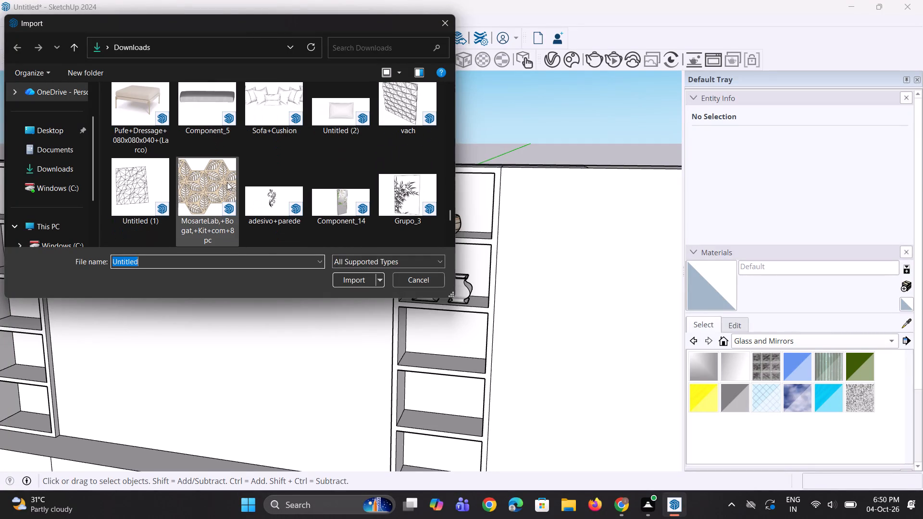
{"action": "scroll", "coordinate": [227, 182], "scroll_direction": "down", "scroll_amount": 4}
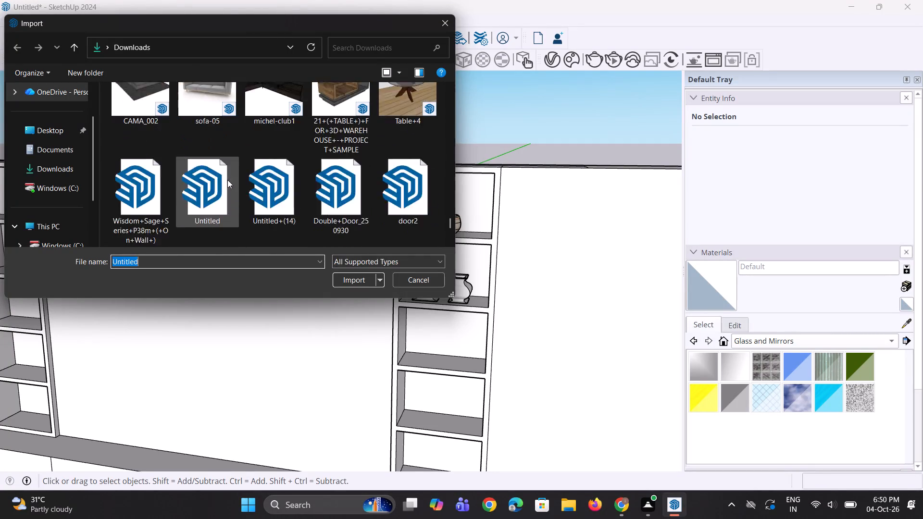
{"action": "scroll", "coordinate": [227, 180], "scroll_direction": "down", "scroll_amount": 6}
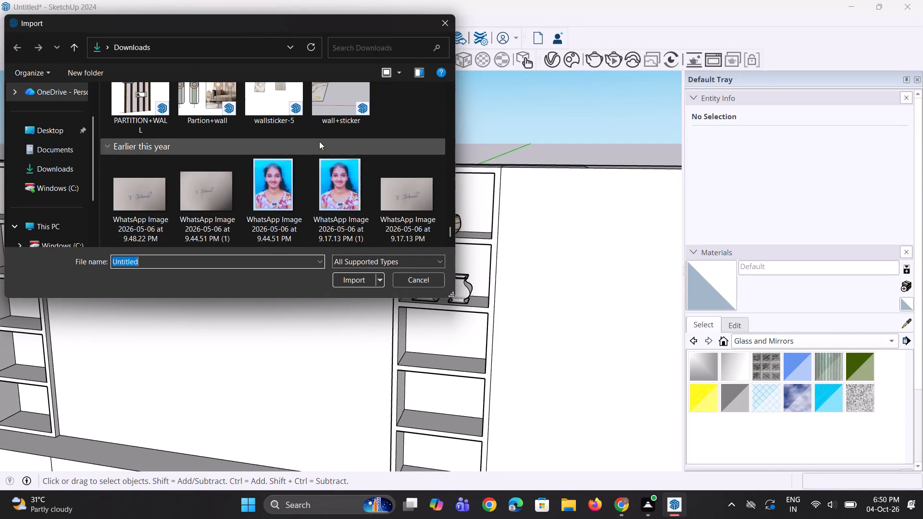
{"action": "left_click", "coordinate": [440, 25]}
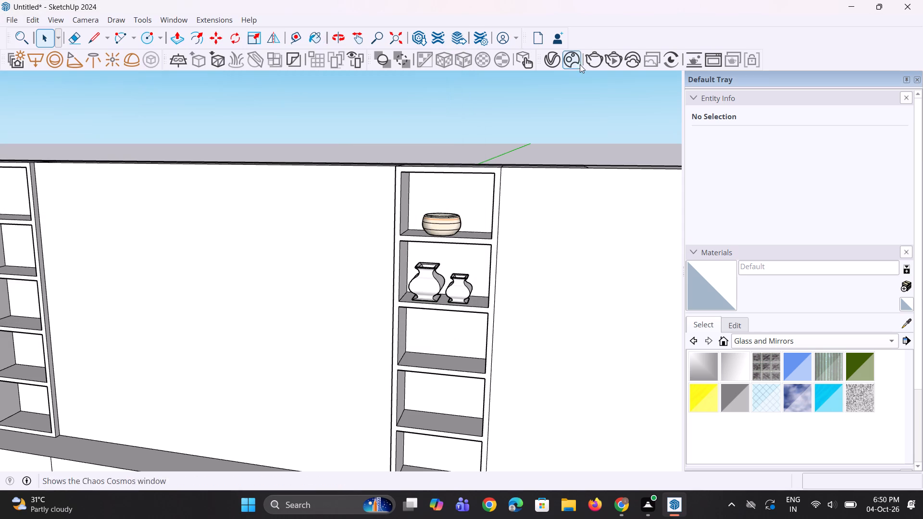
Open the V-Ray Asset Editor, expand its material library and launch the Chaos Cosmos Browser from there.
{"action": "right_click", "coordinate": [558, 61]}
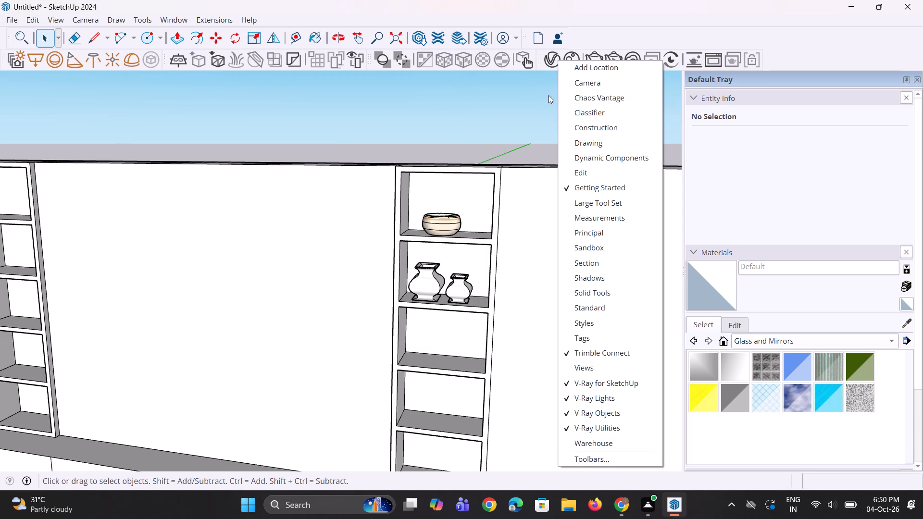
{"action": "left_click", "coordinate": [548, 63]}
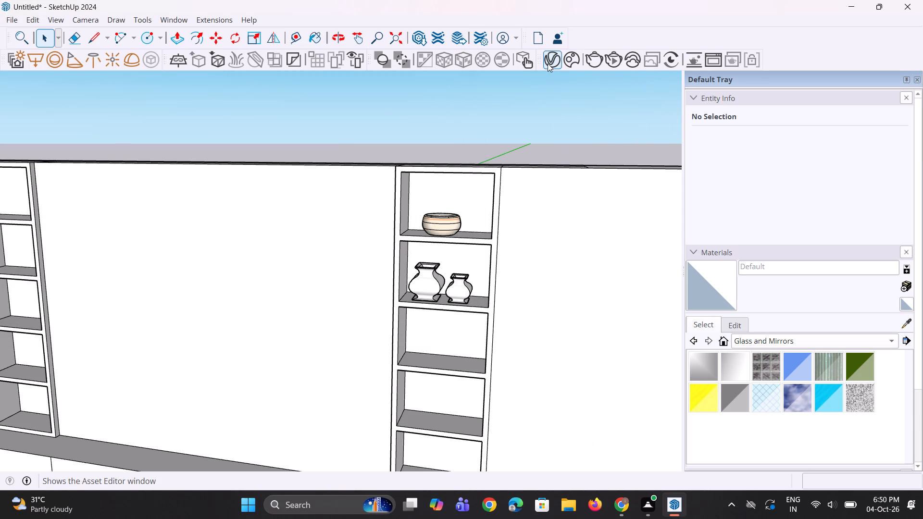
{"action": "double_click", "coordinate": [548, 63]}
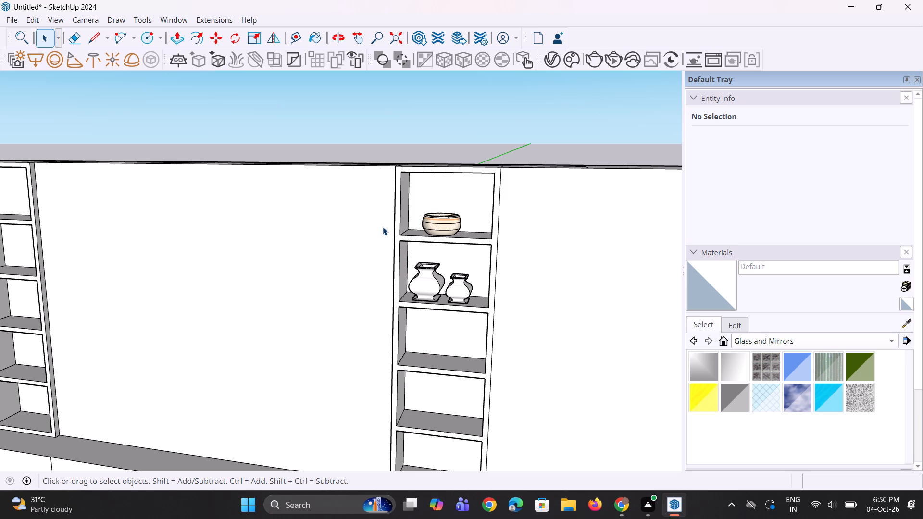
{"action": "scroll", "coordinate": [383, 222], "scroll_direction": "down", "scroll_amount": 2}
{"action": "scroll", "coordinate": [299, 217], "scroll_direction": "down", "scroll_amount": 2}
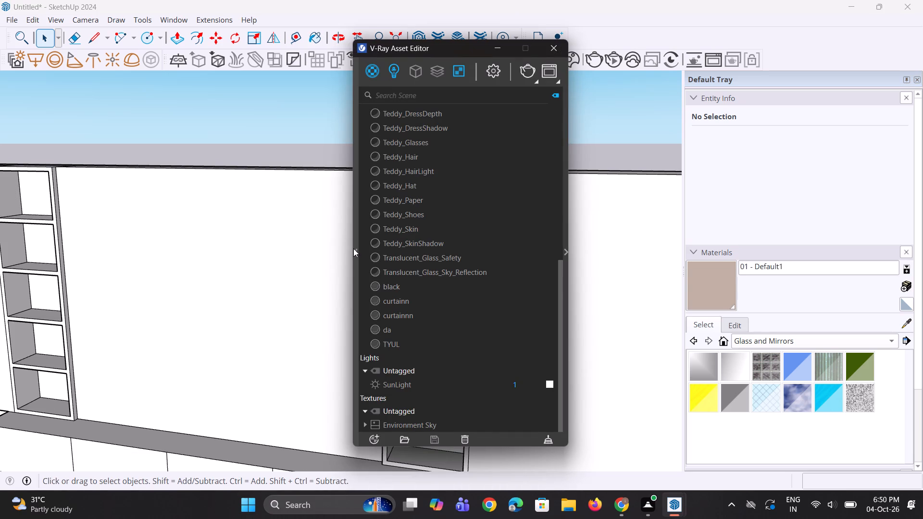
{"action": "left_click", "coordinate": [355, 253]}
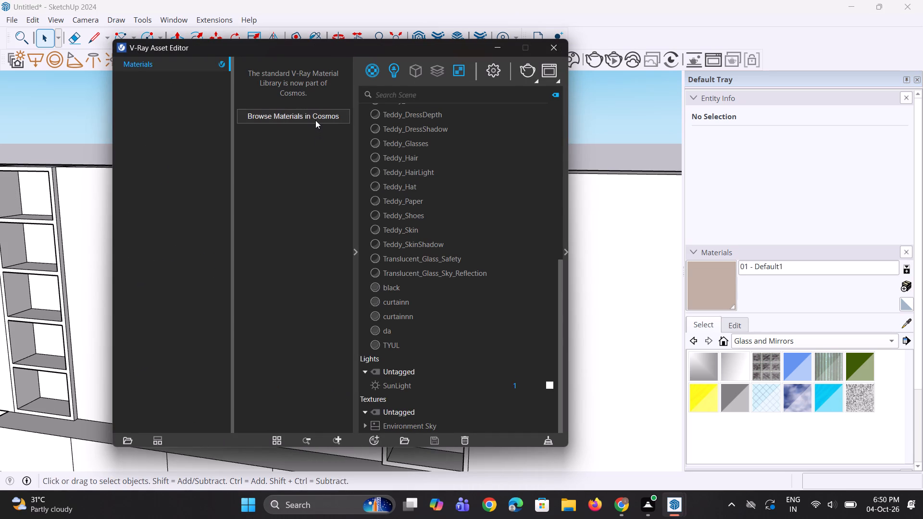
{"action": "left_click", "coordinate": [315, 120]}
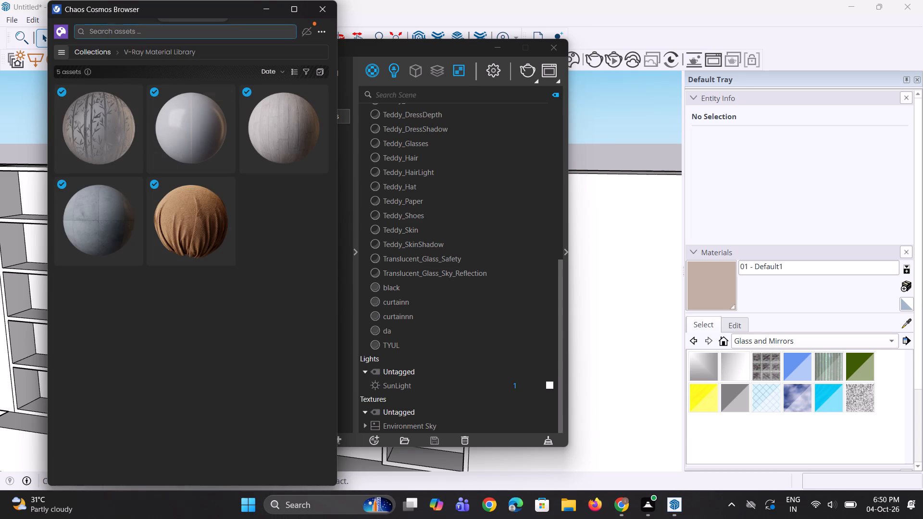
Switch the Cosmos listing from the V-Ray Material Library collection to the downloaded 3D Models category.
{"action": "left_click", "coordinate": [96, 37]}
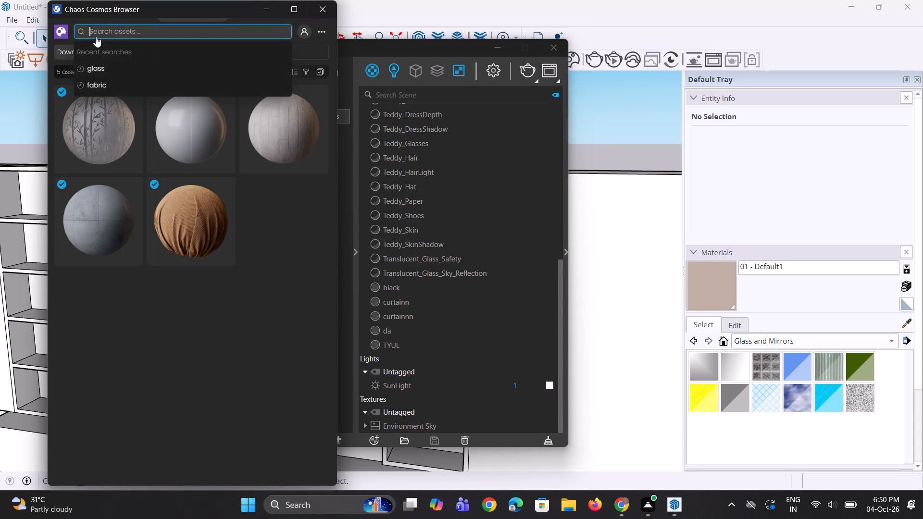
{"action": "left_click", "coordinate": [97, 31]}
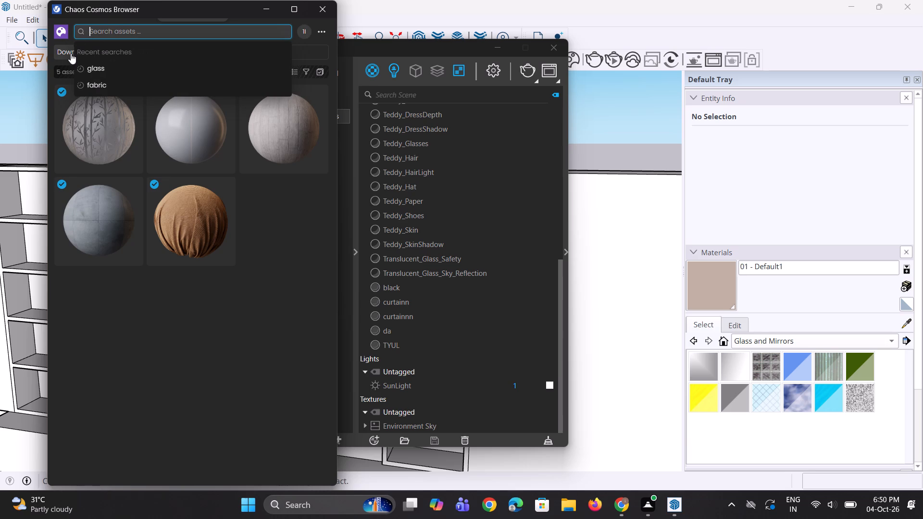
{"action": "left_click", "coordinate": [67, 55]}
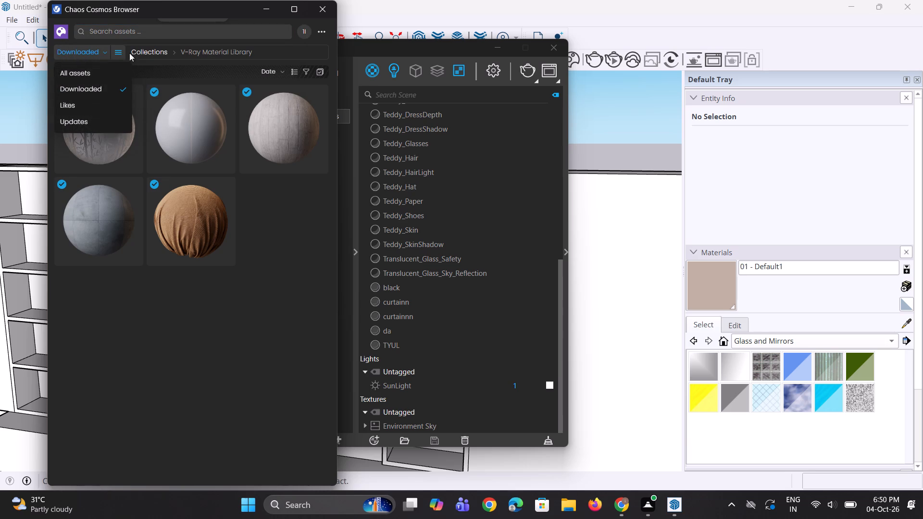
{"action": "left_click", "coordinate": [147, 37]}
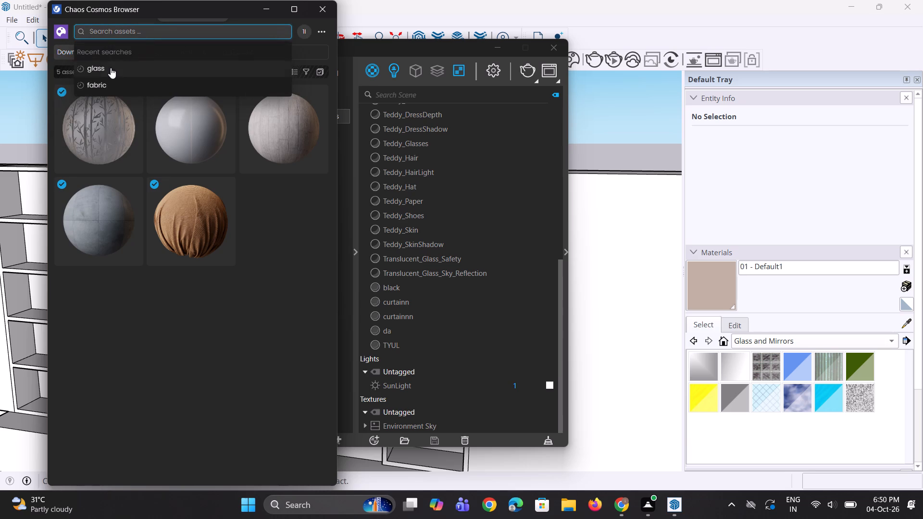
{"action": "left_click", "coordinate": [123, 31]}
{"action": "left_click", "coordinate": [77, 358]}
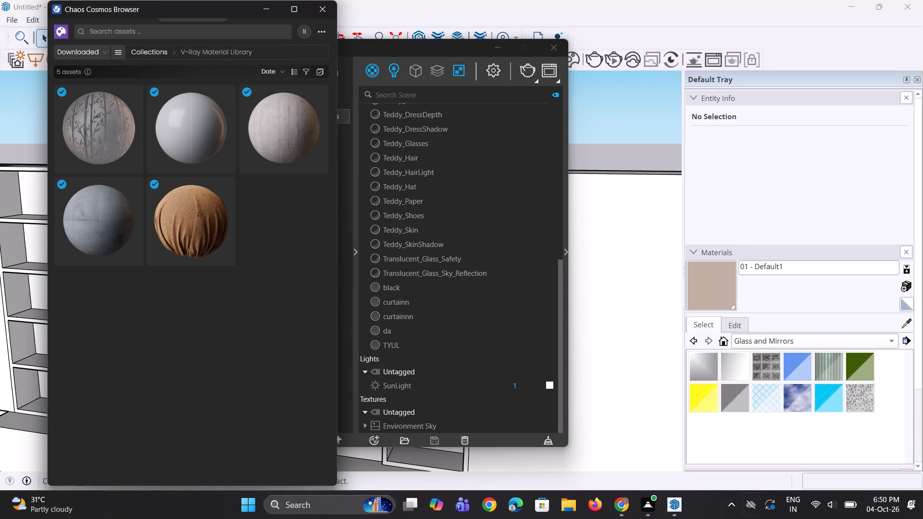
{"action": "left_click", "coordinate": [145, 57]}
{"action": "left_click", "coordinate": [151, 52]}
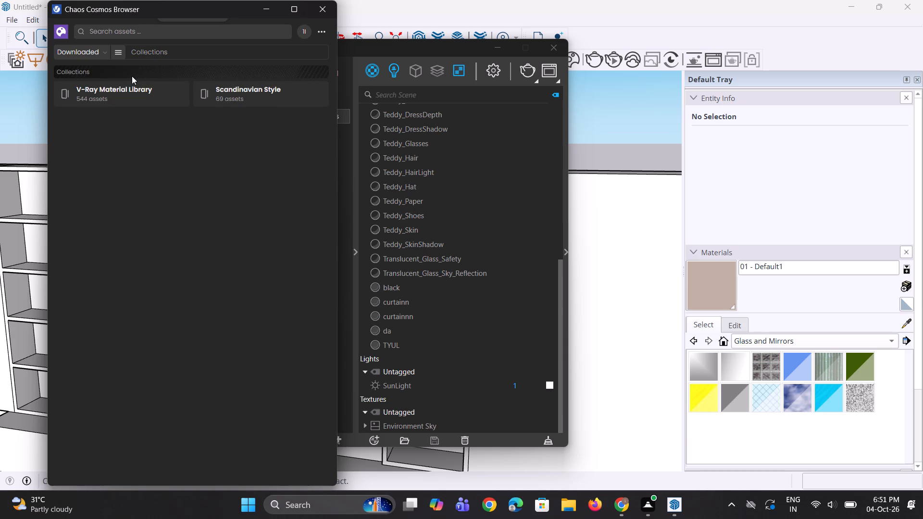
{"action": "left_click", "coordinate": [70, 51]}
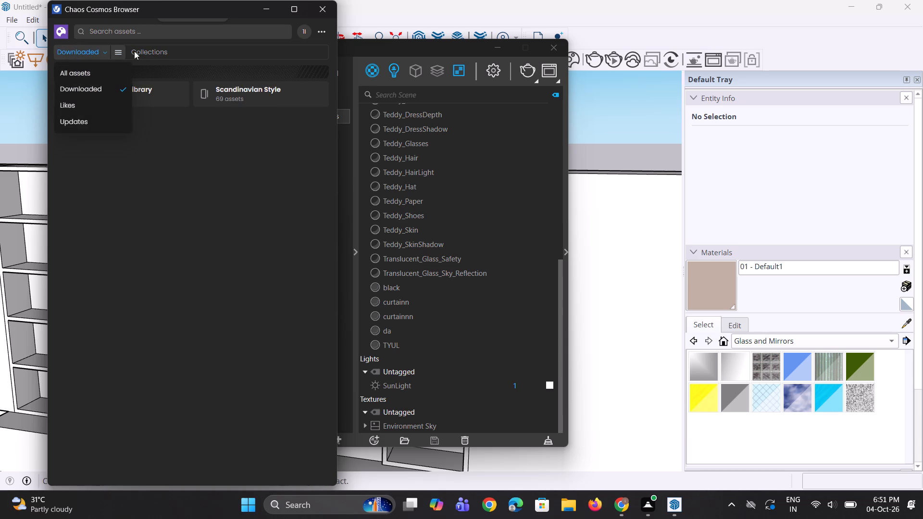
{"action": "left_click", "coordinate": [115, 50]}
{"action": "left_click", "coordinate": [115, 50]}
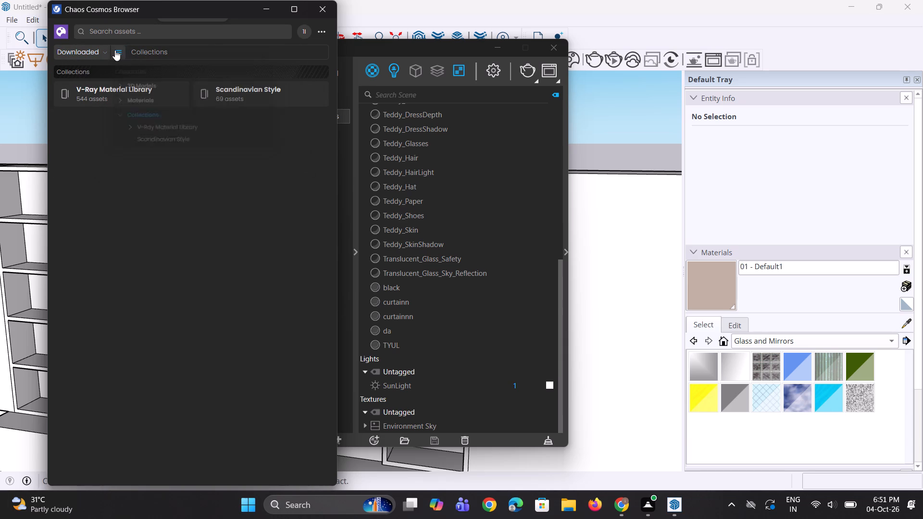
{"action": "left_click", "coordinate": [115, 50]}
{"action": "left_click", "coordinate": [141, 94]}
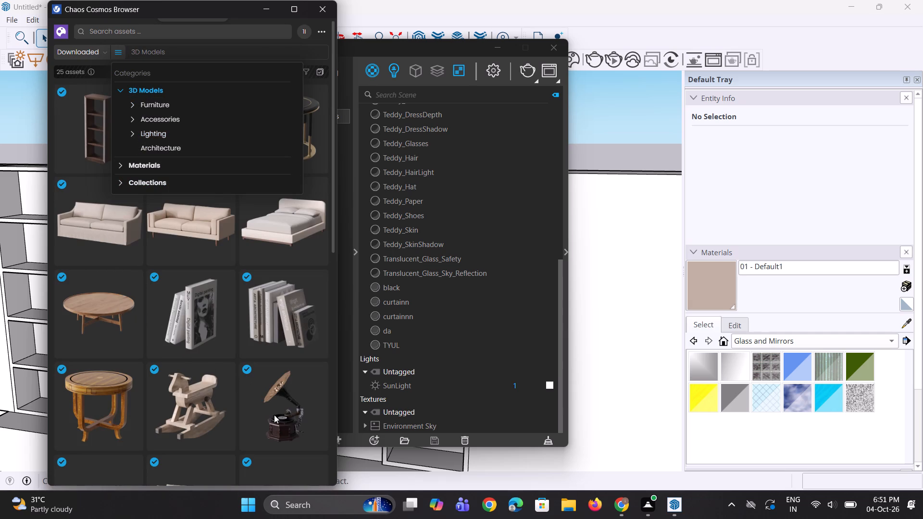
Import the Gramophone 194 010 model from Cosmos and place a single one on the ground outside the room.
{"action": "left_click", "coordinate": [293, 406]}
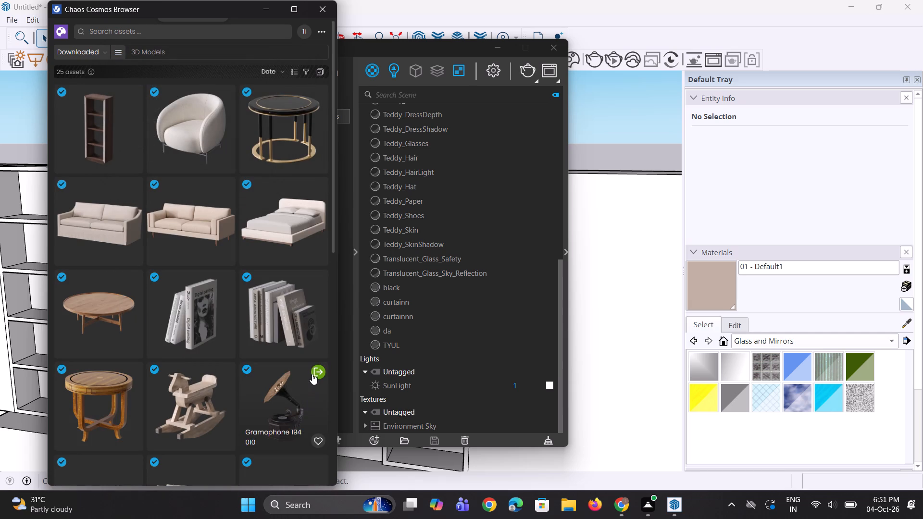
{"action": "left_click", "coordinate": [314, 373]}
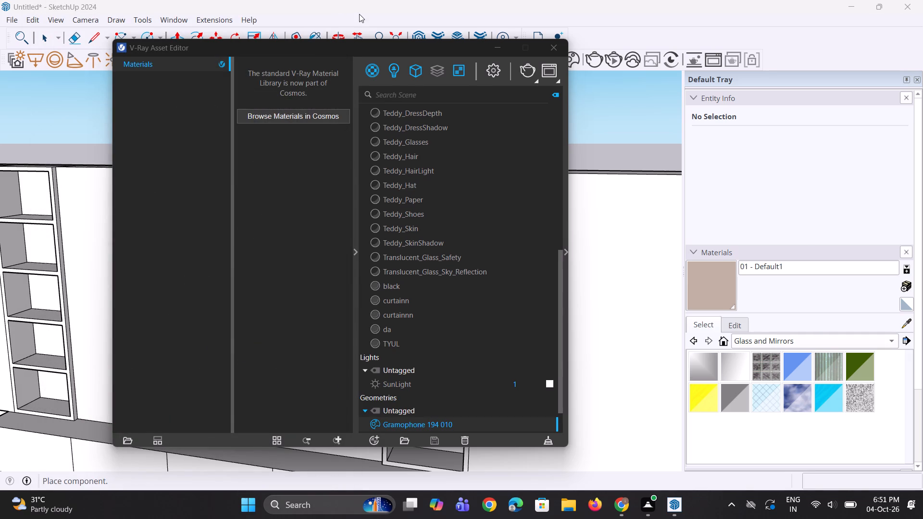
{"action": "left_click_drag", "start_coordinate": [349, 48], "coordinate": [122, 10]}
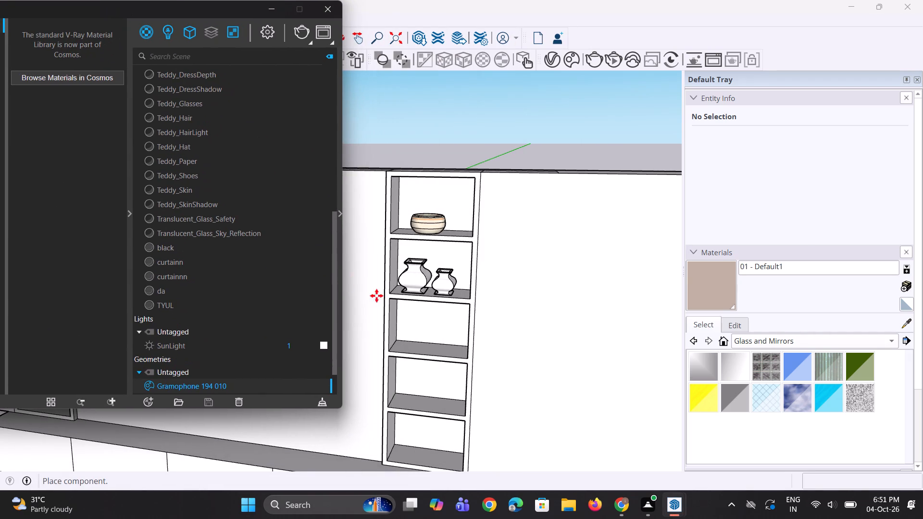
{"action": "scroll", "coordinate": [413, 303], "scroll_direction": "down", "scroll_amount": 15}
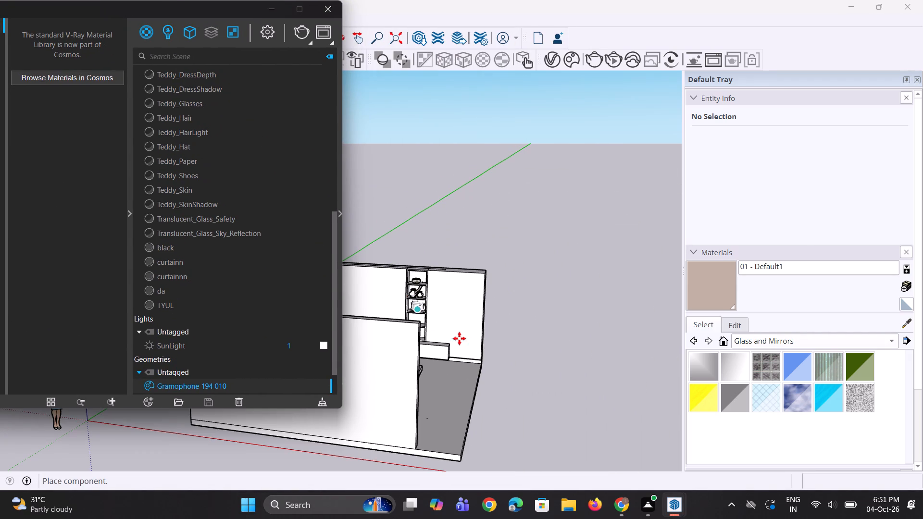
{"action": "left_click", "coordinate": [524, 364]}
{"action": "scroll", "coordinate": [545, 358], "scroll_direction": "up", "scroll_amount": 7}
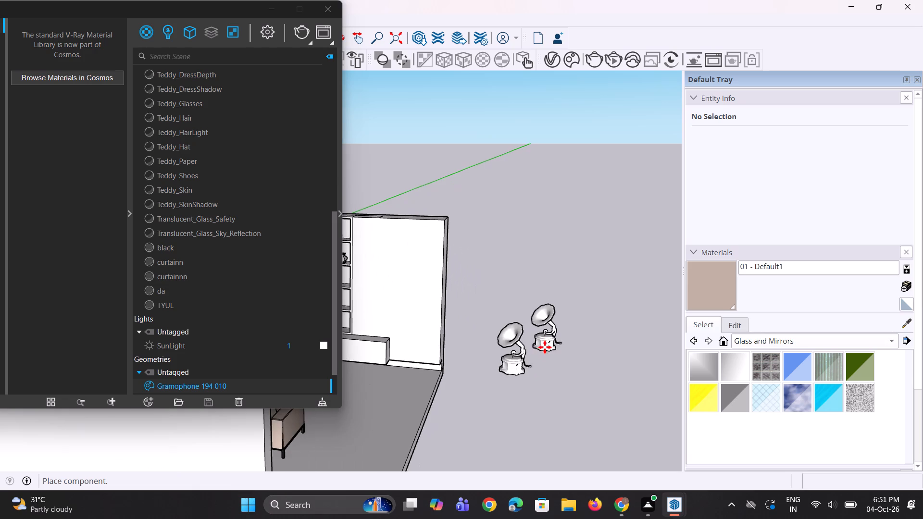
{"action": "key", "text": "Escape"}
{"action": "left_click", "coordinate": [513, 379]}
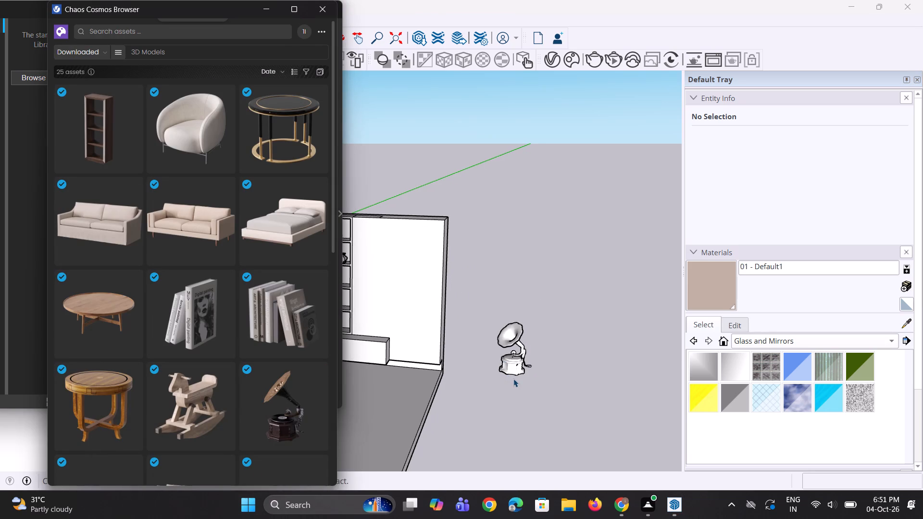
{"action": "left_click", "coordinate": [516, 371]}
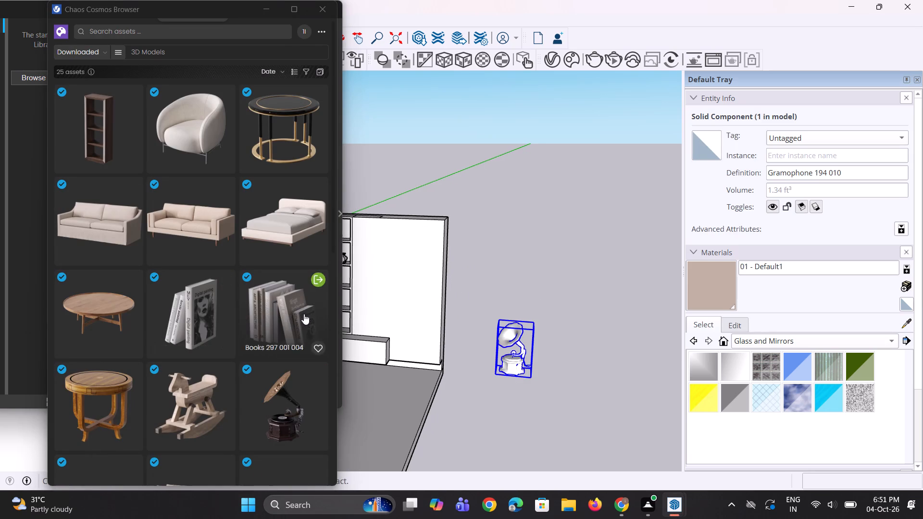
{"action": "key", "text": "space"}
{"action": "key", "text": "space"}
{"action": "left_click", "coordinate": [521, 266]}
Import the Curtains 001 model from the downloaded Cosmos 3D models and place one on the ground outside the room, behind the gramophone.
{"action": "scroll", "coordinate": [276, 304], "scroll_direction": "down", "scroll_amount": 2}
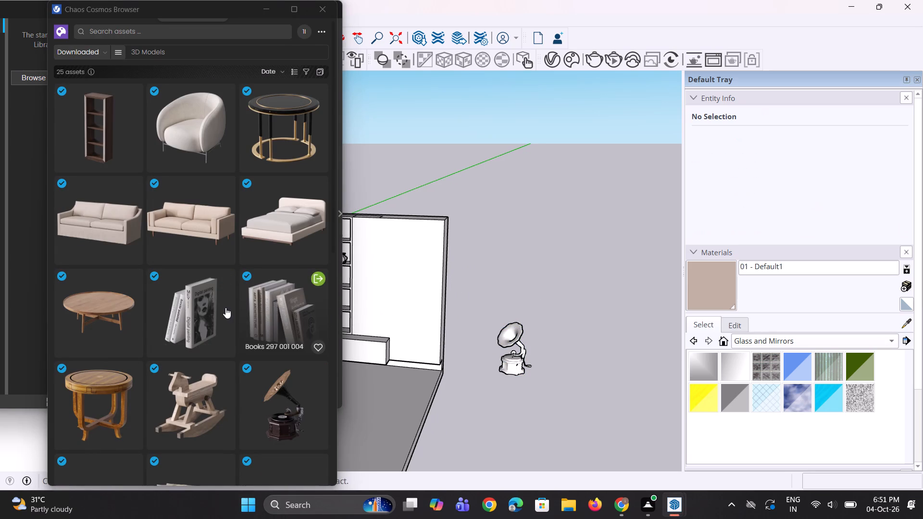
{"action": "scroll", "coordinate": [222, 309], "scroll_direction": "down", "scroll_amount": 2}
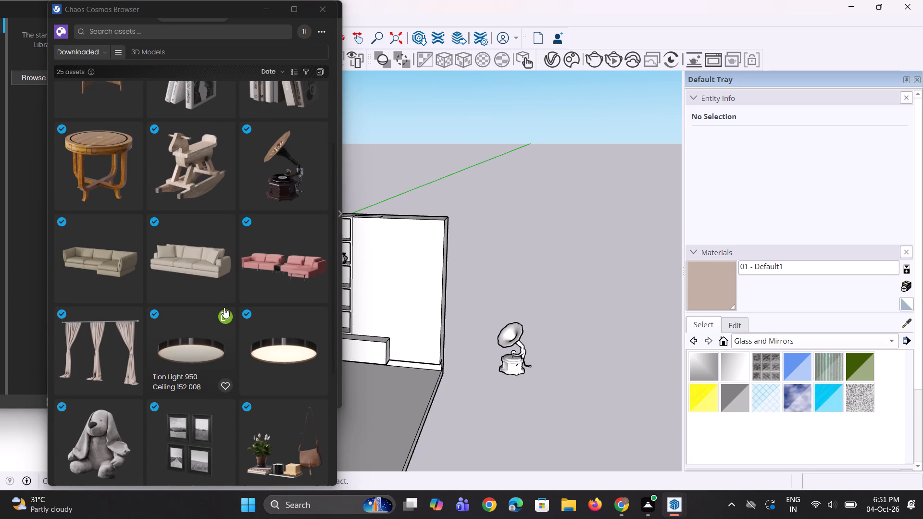
{"action": "scroll", "coordinate": [224, 308], "scroll_direction": "down", "scroll_amount": 4}
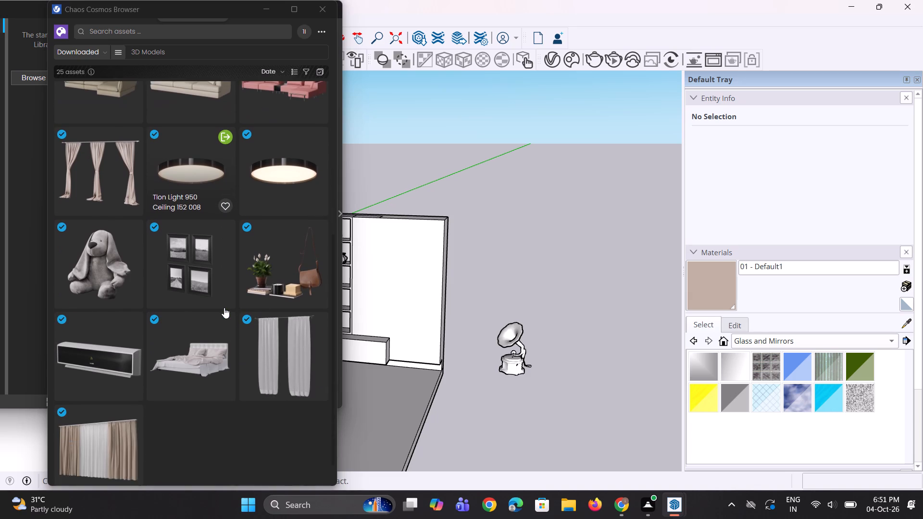
{"action": "scroll", "coordinate": [227, 304], "scroll_direction": "down", "scroll_amount": 2}
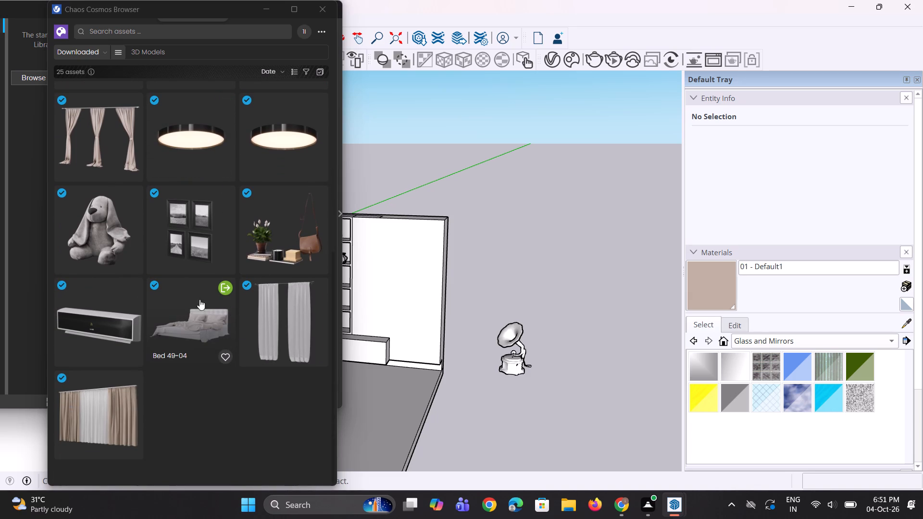
{"action": "scroll", "coordinate": [138, 289], "scroll_direction": "down", "scroll_amount": 2}
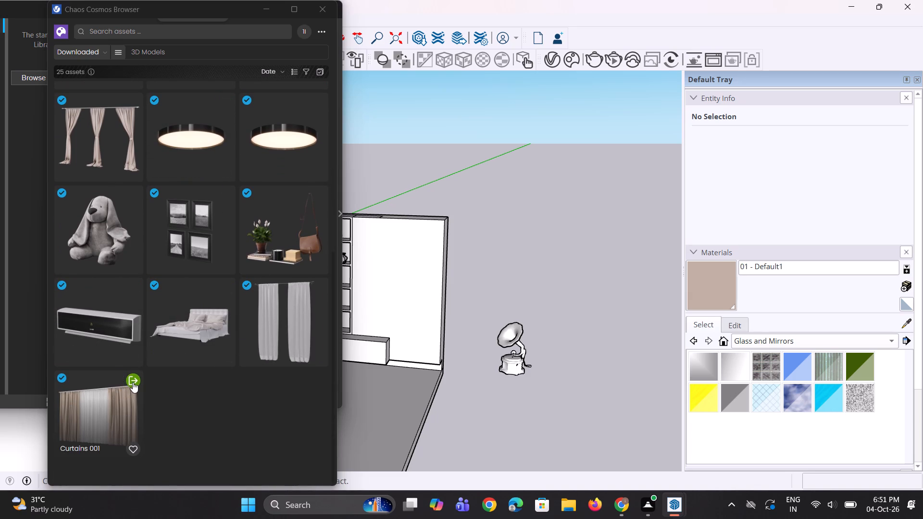
{"action": "left_click", "coordinate": [133, 382]}
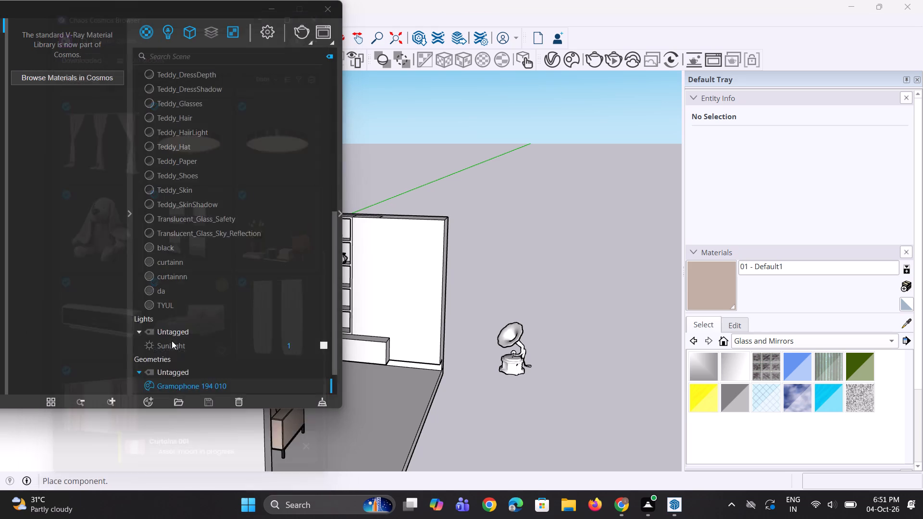
{"action": "scroll", "coordinate": [172, 338], "scroll_direction": "up", "scroll_amount": 1}
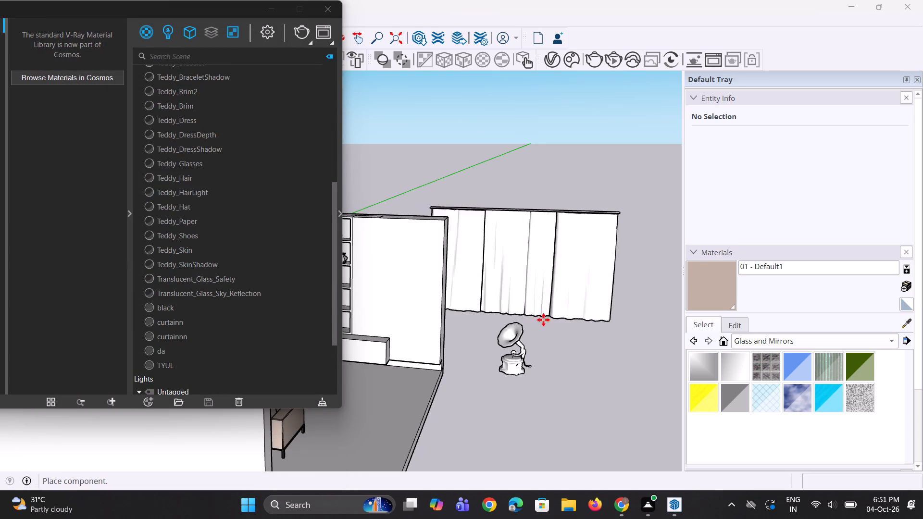
{"action": "left_click", "coordinate": [543, 314]}
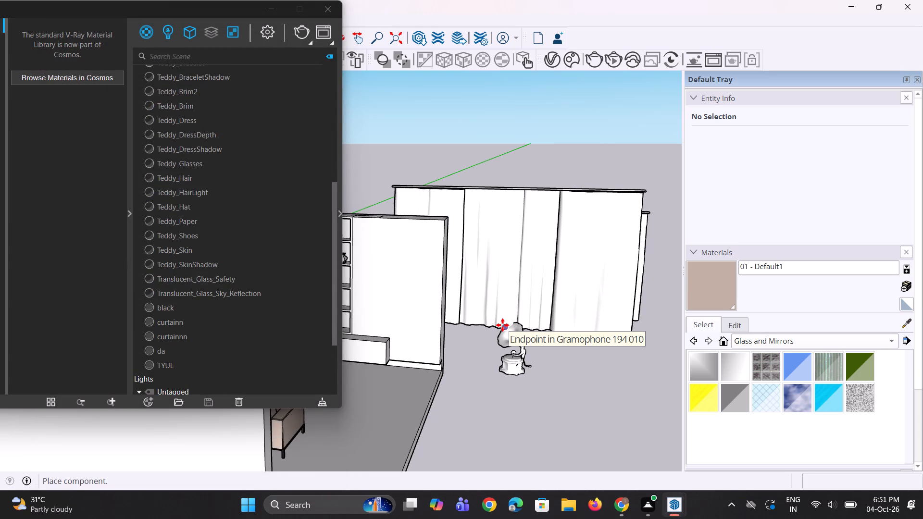
{"action": "key", "text": "Escape"}
{"action": "key", "text": "space"}
{"action": "scroll", "coordinate": [254, 305], "scroll_direction": "up", "scroll_amount": 1}
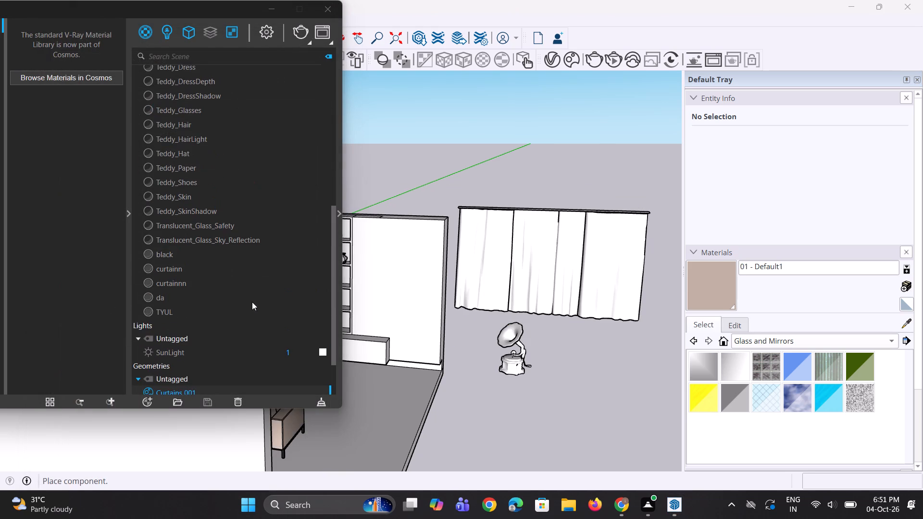
Reopen the Chaos Cosmos Browser from the V-Ray Asset Editor's material library.
{"action": "left_click", "coordinate": [130, 217]}
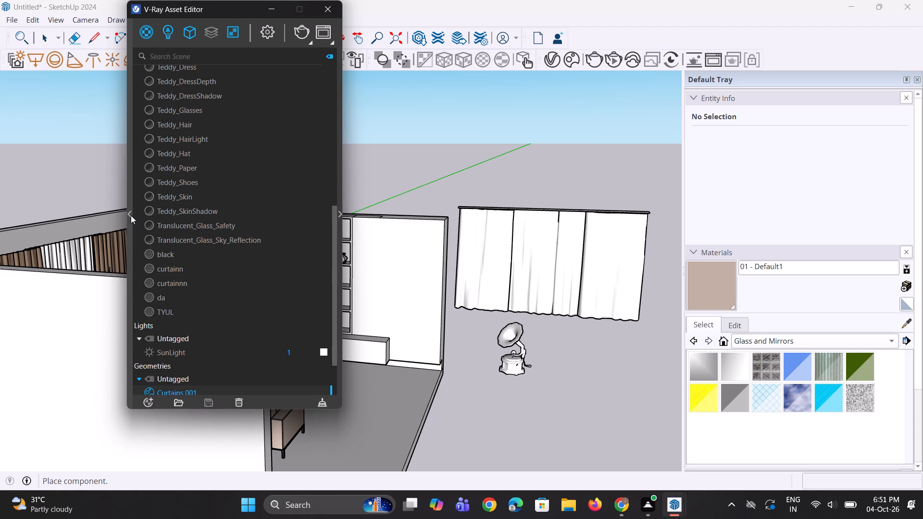
{"action": "left_click", "coordinate": [130, 214]}
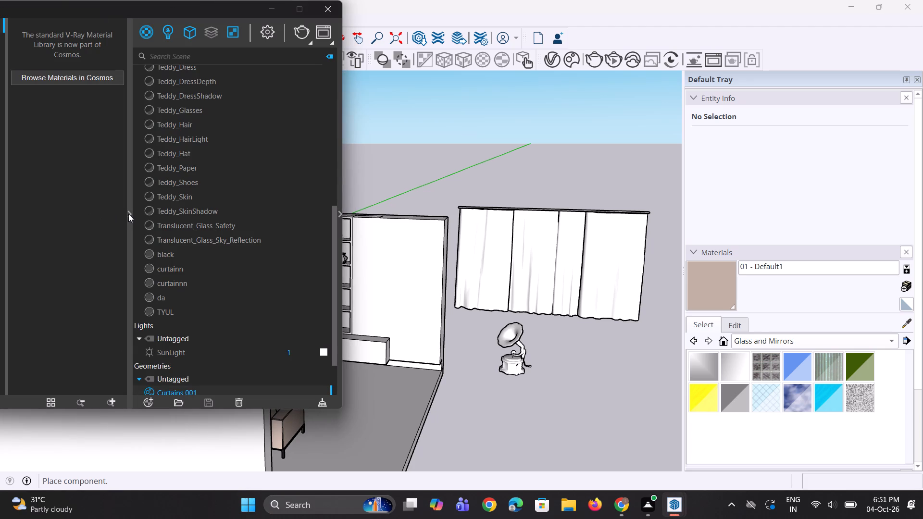
{"action": "left_click", "coordinate": [100, 76]}
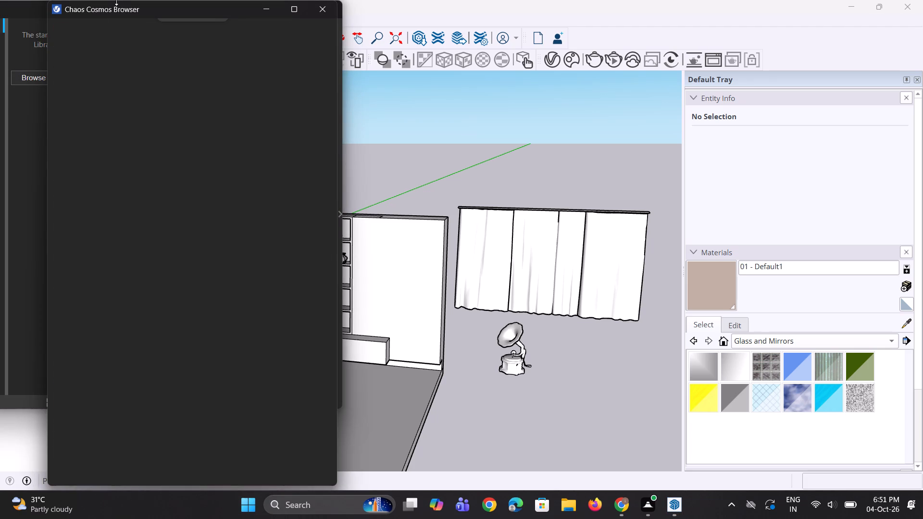
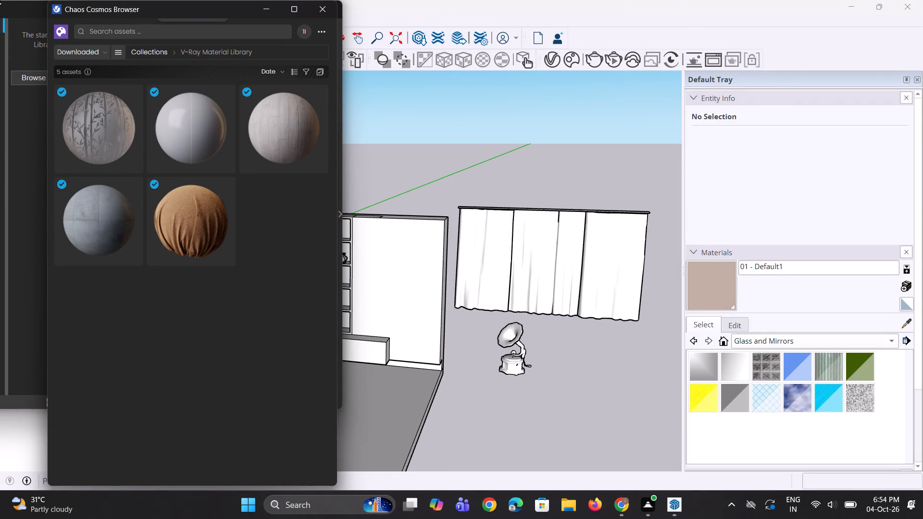
Switch the Cosmos listing from the V-Ray Material Library collection to the downloaded 3D Models category.
{"action": "right_click", "coordinate": [0, 518]}
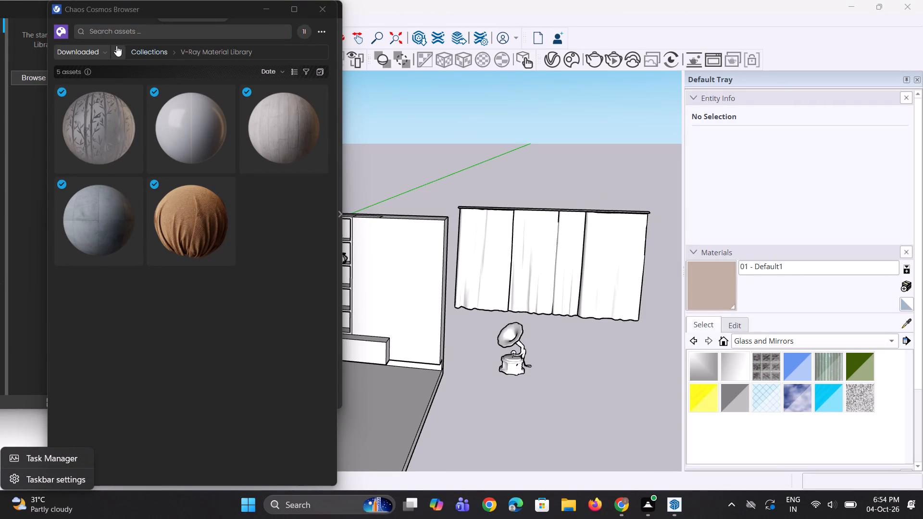
{"action": "left_click", "coordinate": [99, 52]}
{"action": "left_click", "coordinate": [106, 52]}
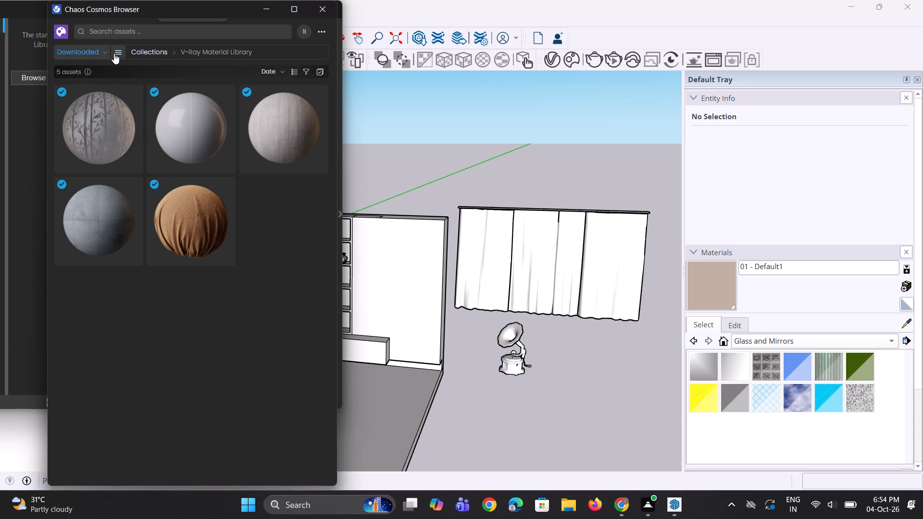
{"action": "left_click", "coordinate": [114, 53]}
{"action": "left_click", "coordinate": [135, 94]}
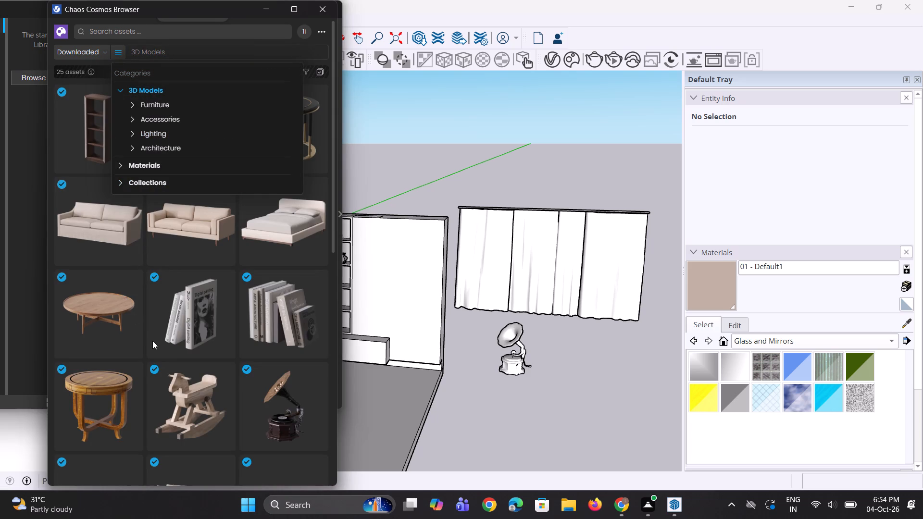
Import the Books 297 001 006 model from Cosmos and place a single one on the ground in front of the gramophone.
{"action": "scroll", "coordinate": [152, 341], "scroll_direction": "up", "scroll_amount": 2}
{"action": "left_click", "coordinate": [210, 313]}
{"action": "left_click", "coordinate": [225, 275]}
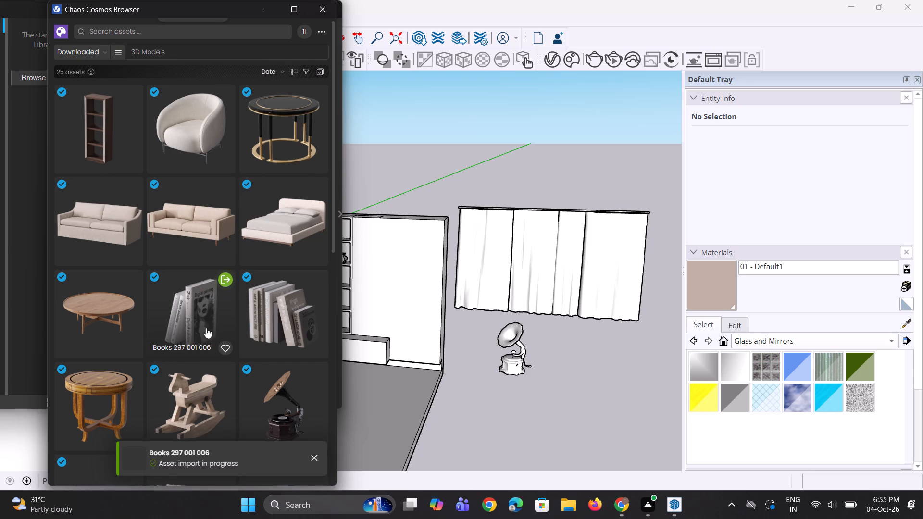
{"action": "scroll", "coordinate": [184, 352], "scroll_direction": "down", "scroll_amount": 3}
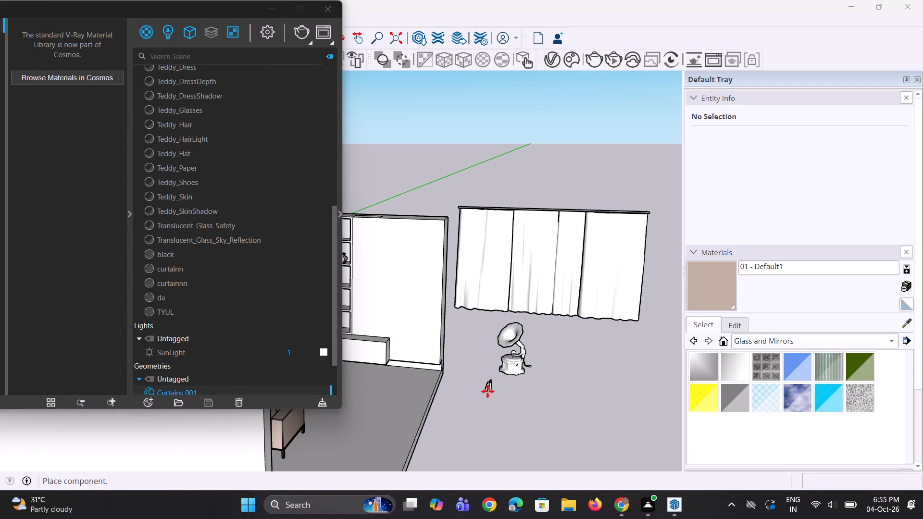
{"action": "left_click", "coordinate": [486, 393]}
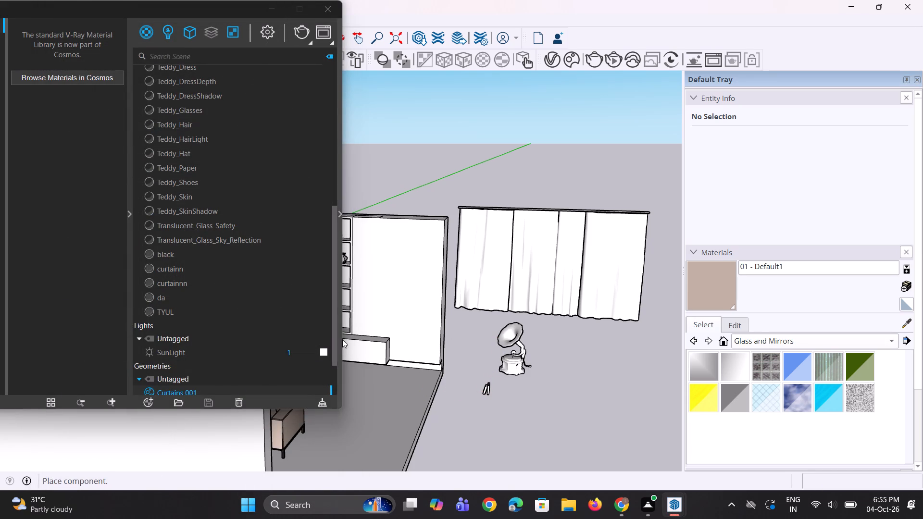
{"action": "key", "text": "space"}
Look through the downloaded Cosmos 3D models for further accessories to place in the living room.
{"action": "scroll", "coordinate": [249, 326], "scroll_direction": "down", "scroll_amount": 1}
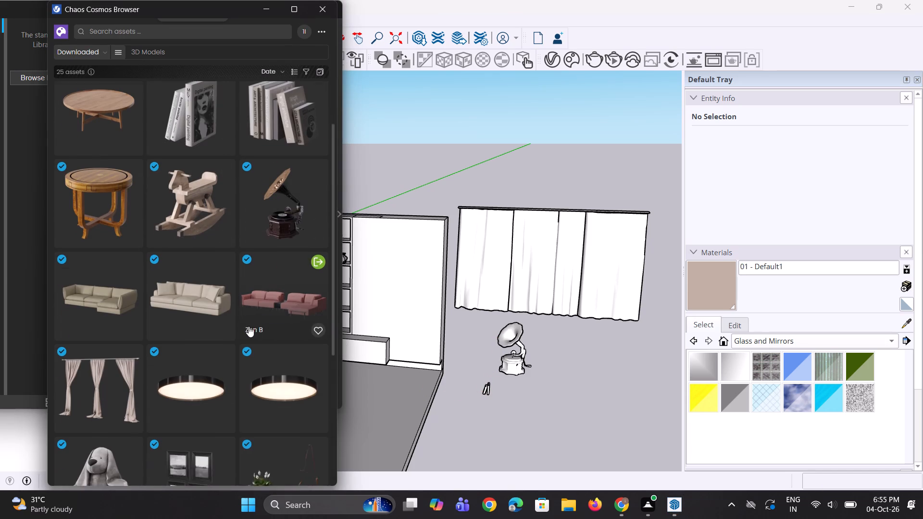
{"action": "scroll", "coordinate": [249, 326], "scroll_direction": "down", "scroll_amount": 3}
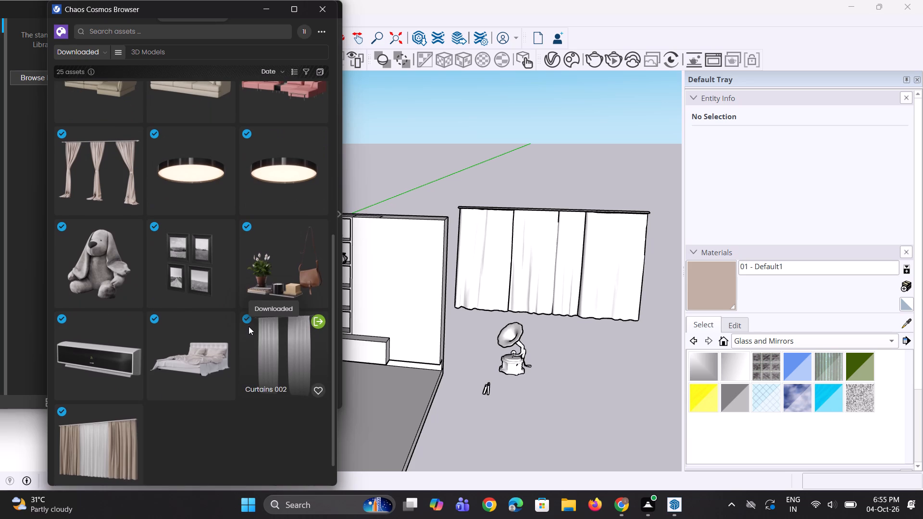
{"action": "scroll", "coordinate": [249, 326], "scroll_direction": "down", "scroll_amount": 3}
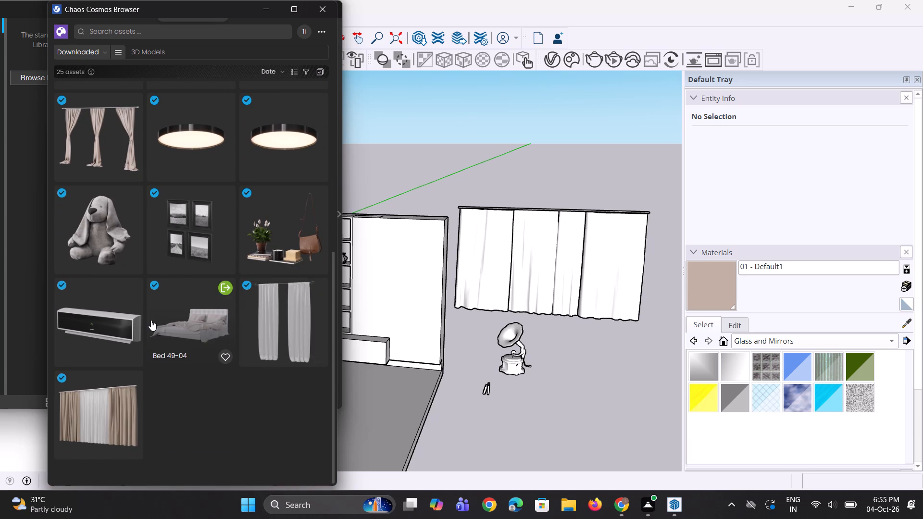
{"action": "scroll", "coordinate": [151, 320], "scroll_direction": "up", "scroll_amount": 2}
{"action": "scroll", "coordinate": [152, 273], "scroll_direction": "up", "scroll_amount": 5}
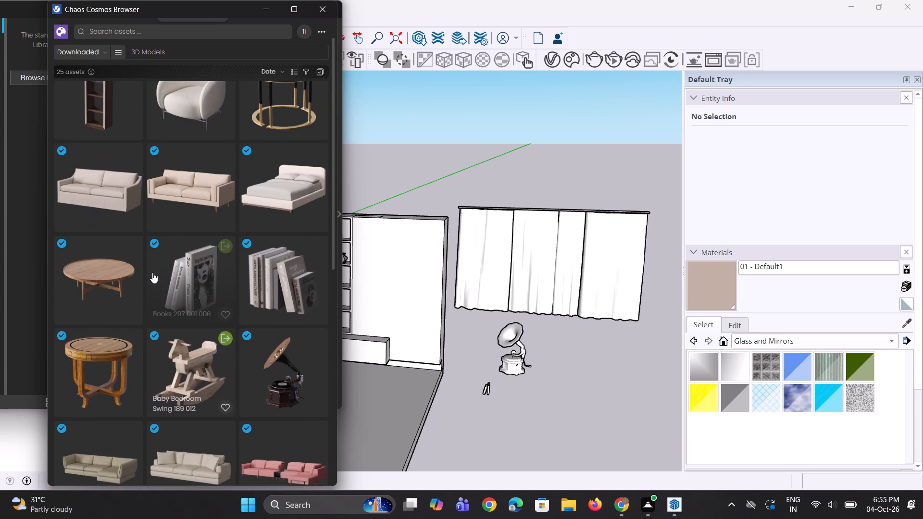
{"action": "scroll", "coordinate": [152, 272], "scroll_direction": "up", "scroll_amount": 6}
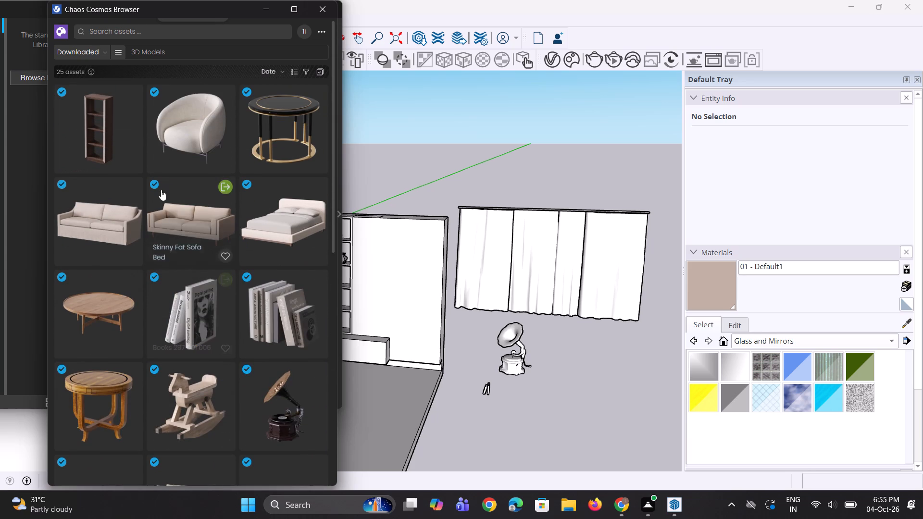
Search all Cosmos 3D model assets, not only downloaded ones, for "ceramic items" and download the Vase Set 001 model.
{"action": "left_click", "coordinate": [118, 32]}
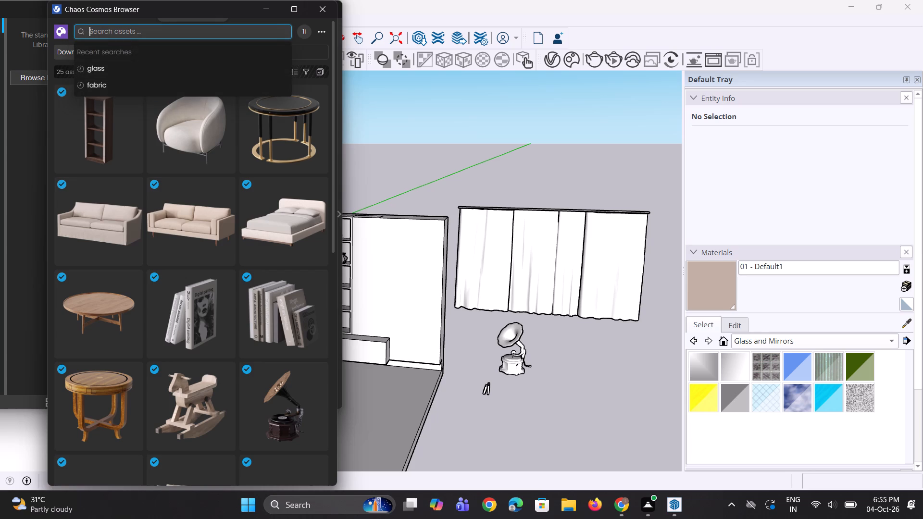
{"action": "type", "text": "ceramic"}
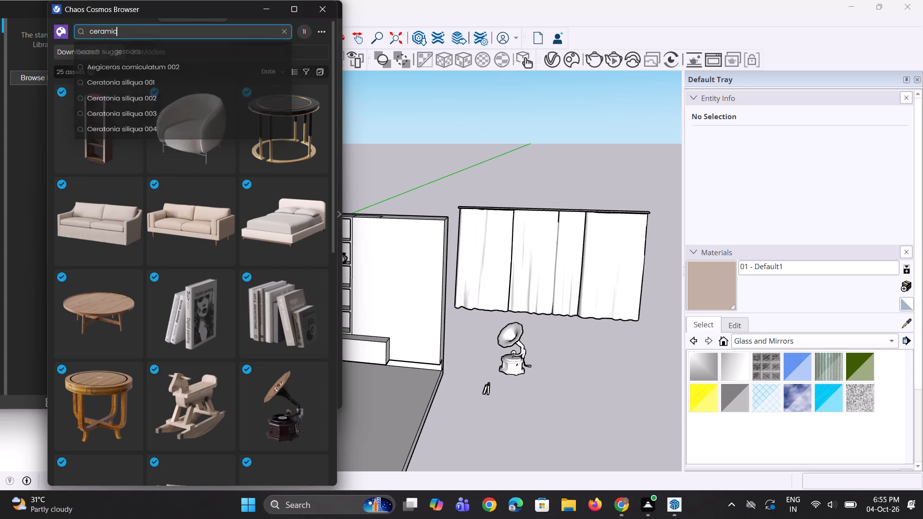
{"action": "key", "text": "space"}
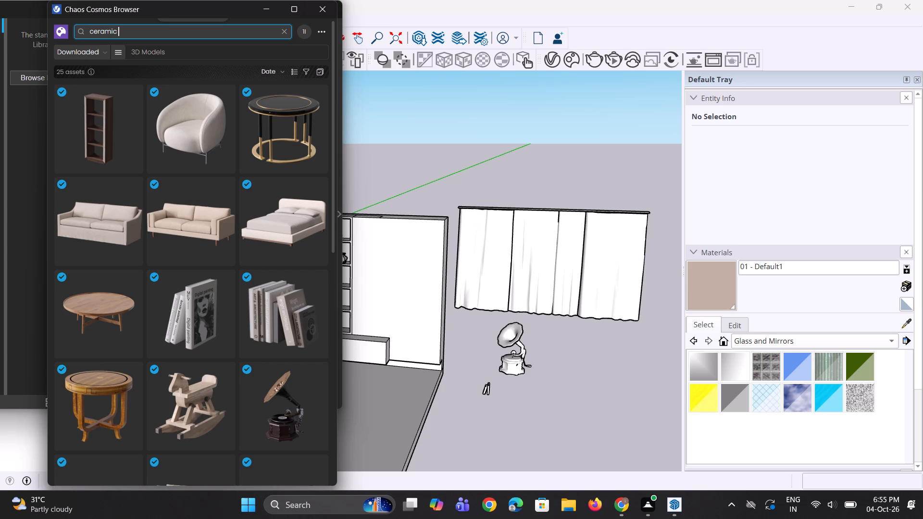
{"action": "type", "text": "items"}
{"action": "key", "text": "Return"}
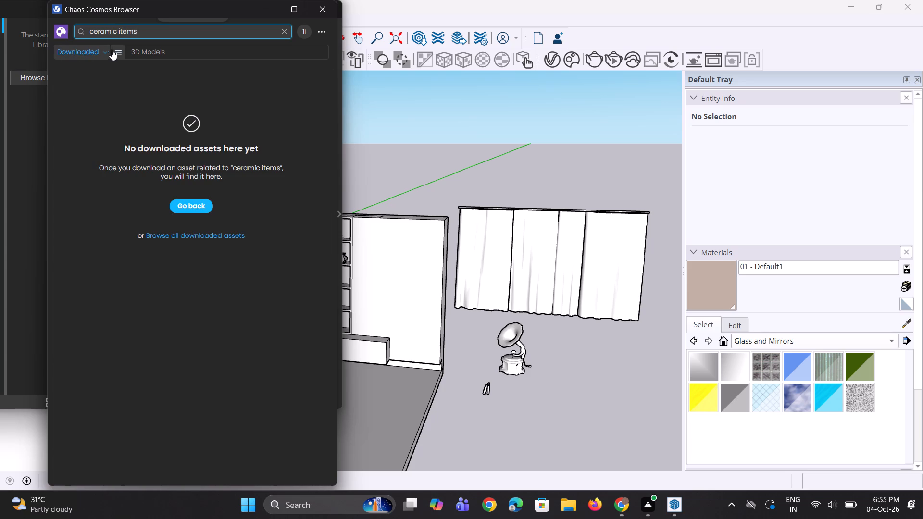
{"action": "left_click", "coordinate": [133, 51]}
{"action": "double_click", "coordinate": [137, 53]}
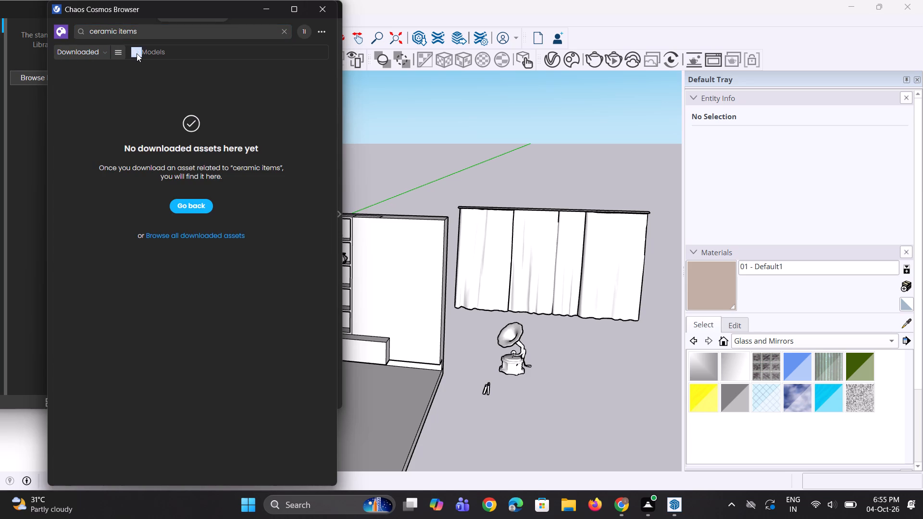
{"action": "left_click", "coordinate": [148, 55]}
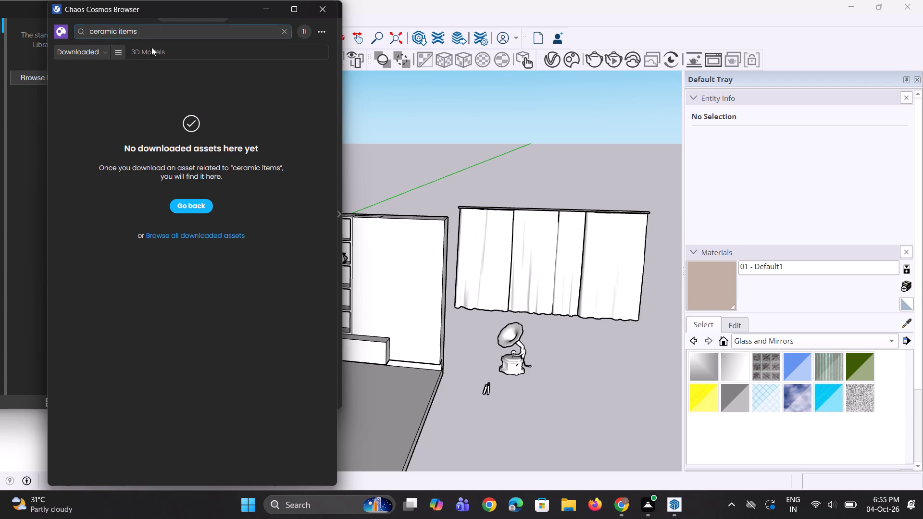
{"action": "left_click", "coordinate": [102, 55]}
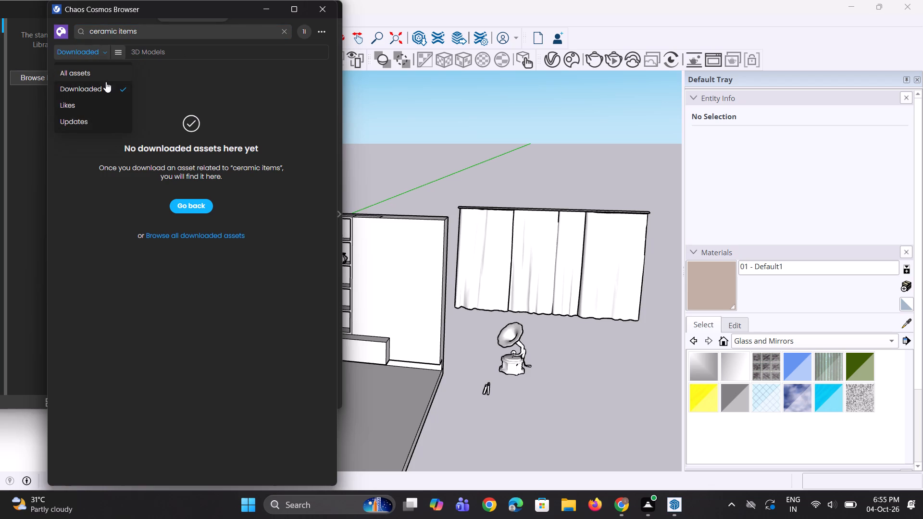
{"action": "left_click", "coordinate": [91, 75]}
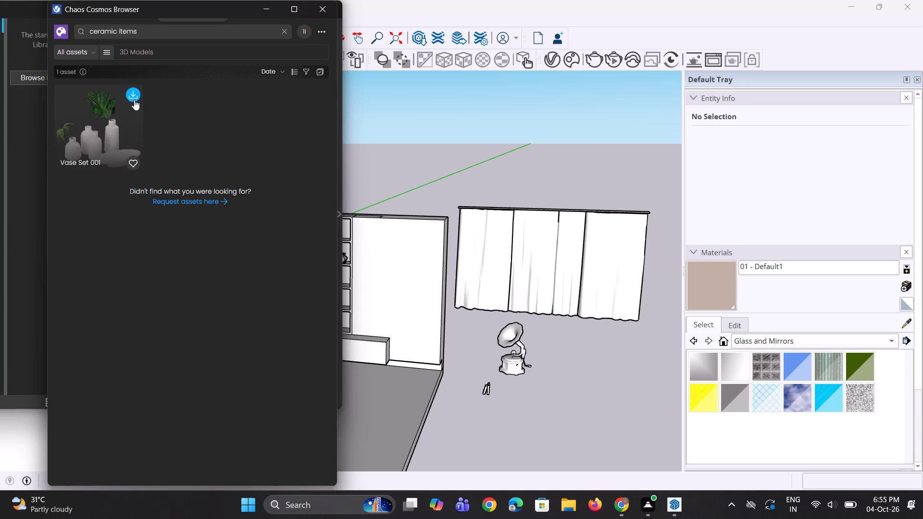
{"action": "left_click", "coordinate": [133, 99]}
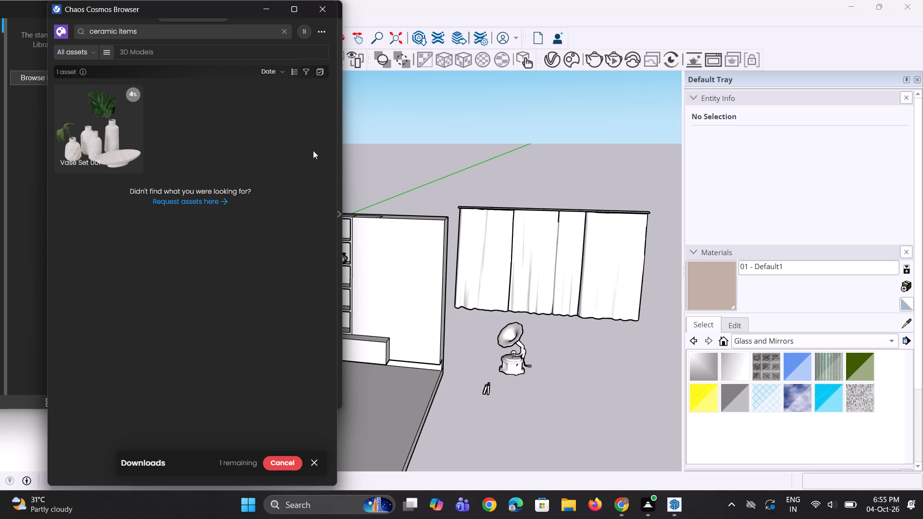
{"action": "left_click", "coordinate": [339, 214]}
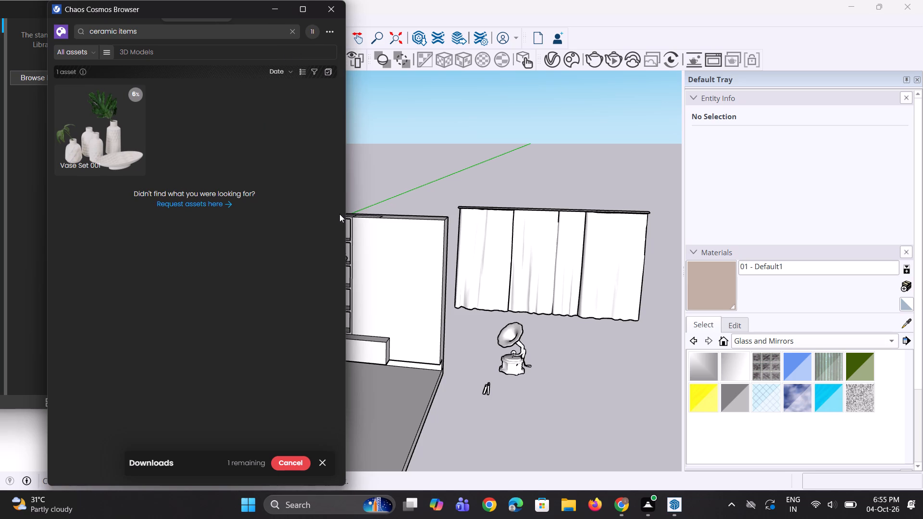
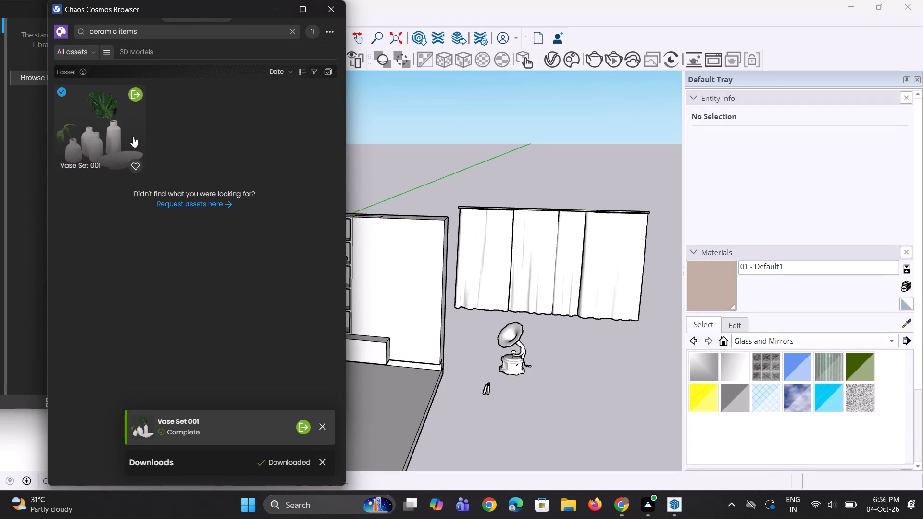
Import the downloaded Vase Set 001 model from Cosmos and place a single set on the ground beside the gramophone.
{"action": "left_click", "coordinate": [301, 422]}
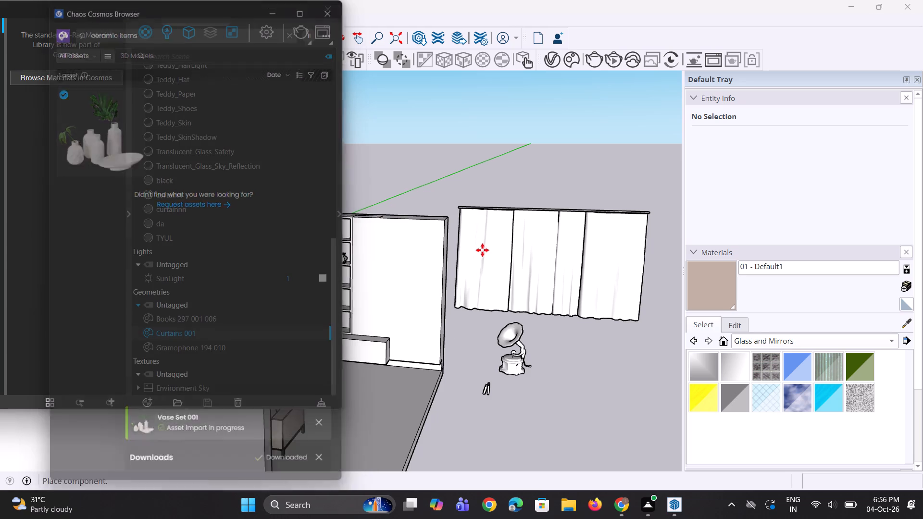
{"action": "left_click", "coordinate": [551, 396]}
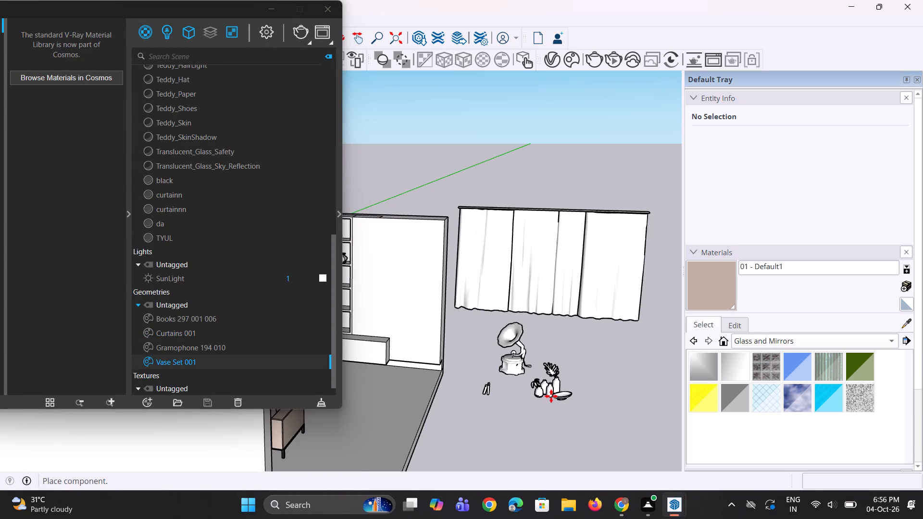
{"action": "key", "text": "space"}
{"action": "key", "text": "space"}
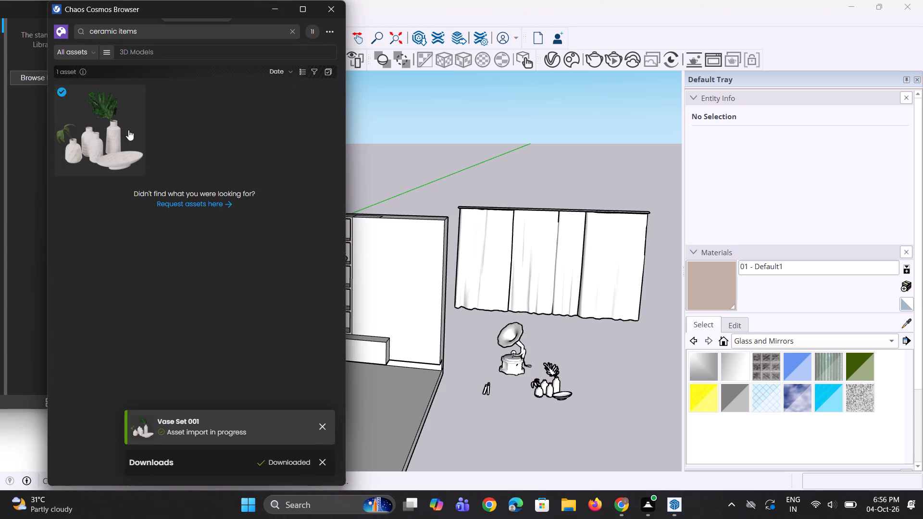
Select the whole "ceramic items" search term in the Cosmos browser for a new asset search.
{"action": "left_click", "coordinate": [151, 34]}
{"action": "left_click_drag", "start_coordinate": [151, 34], "coordinate": [105, 28]}
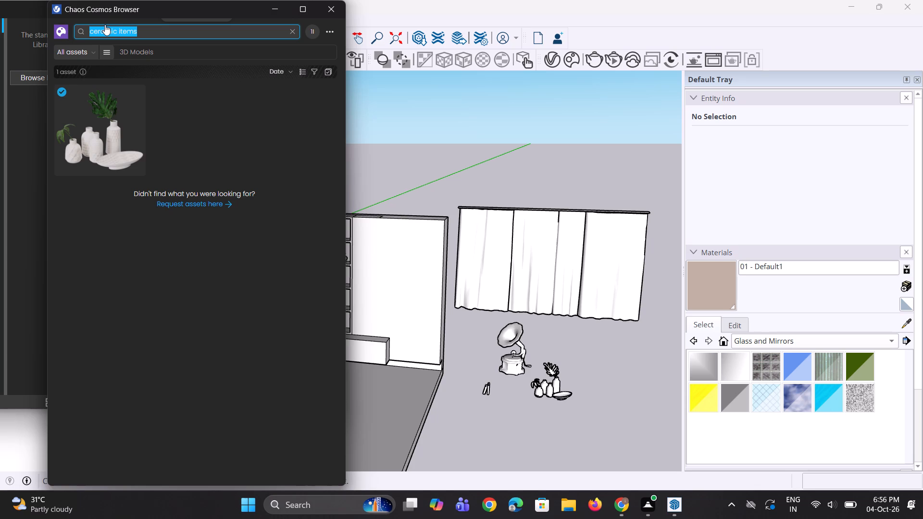
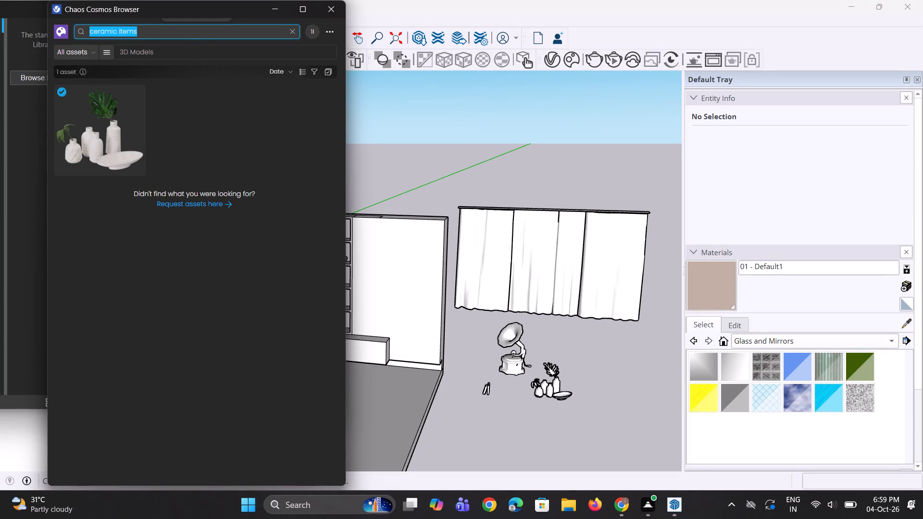
Search Cosmos for "vessels" and download the Vases 103-09 model with the dried flower stems.
{"action": "type", "text": "vessels"}
{"action": "key", "text": "Return"}
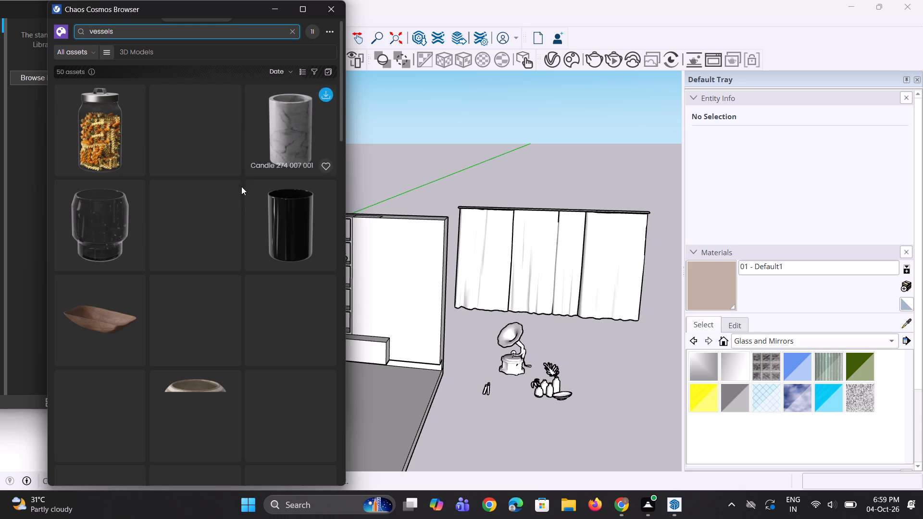
{"action": "scroll", "coordinate": [224, 208], "scroll_direction": "down", "scroll_amount": 3}
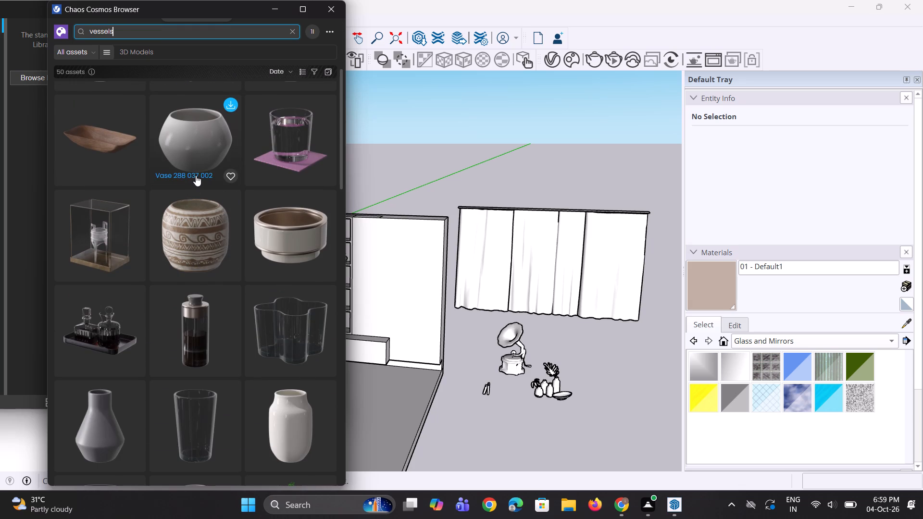
{"action": "scroll", "coordinate": [200, 235], "scroll_direction": "down", "scroll_amount": 2}
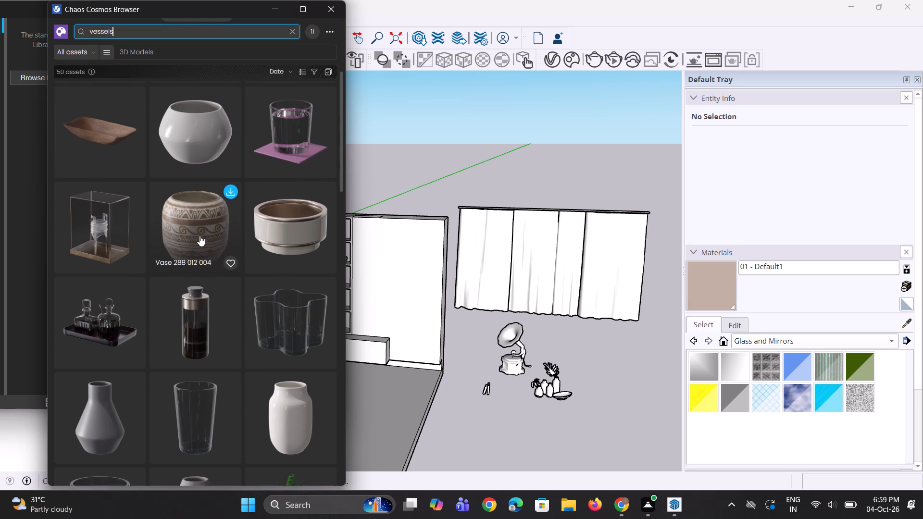
{"action": "scroll", "coordinate": [200, 235], "scroll_direction": "down", "scroll_amount": 1}
{"action": "scroll", "coordinate": [260, 272], "scroll_direction": "down", "scroll_amount": 3}
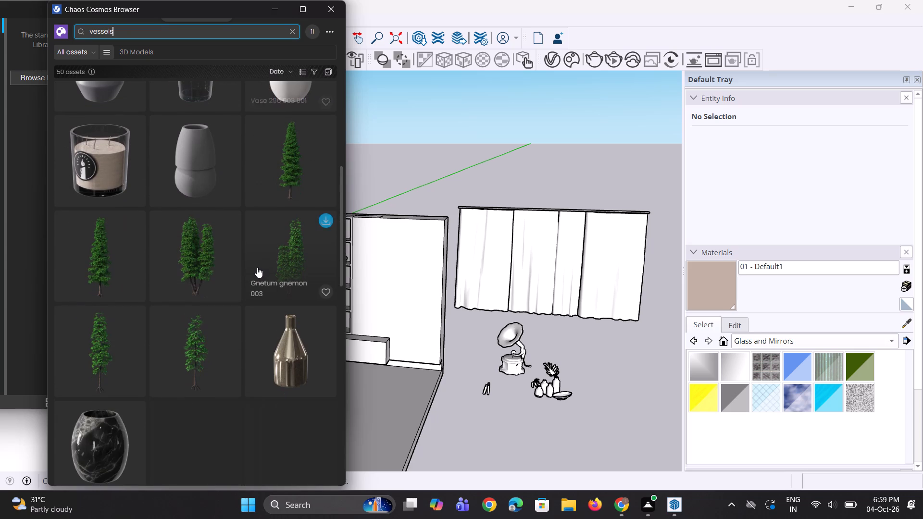
{"action": "scroll", "coordinate": [204, 272], "scroll_direction": "down", "scroll_amount": 2}
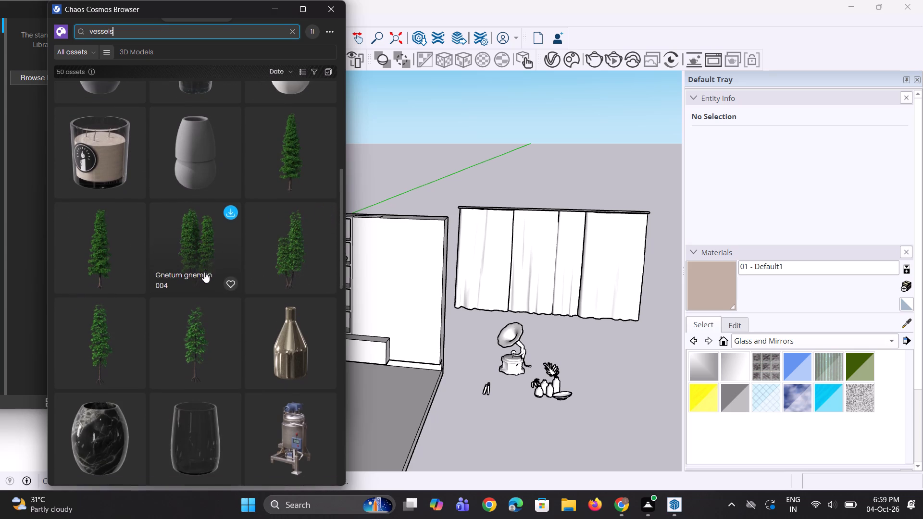
{"action": "scroll", "coordinate": [204, 272], "scroll_direction": "down", "scroll_amount": 4}
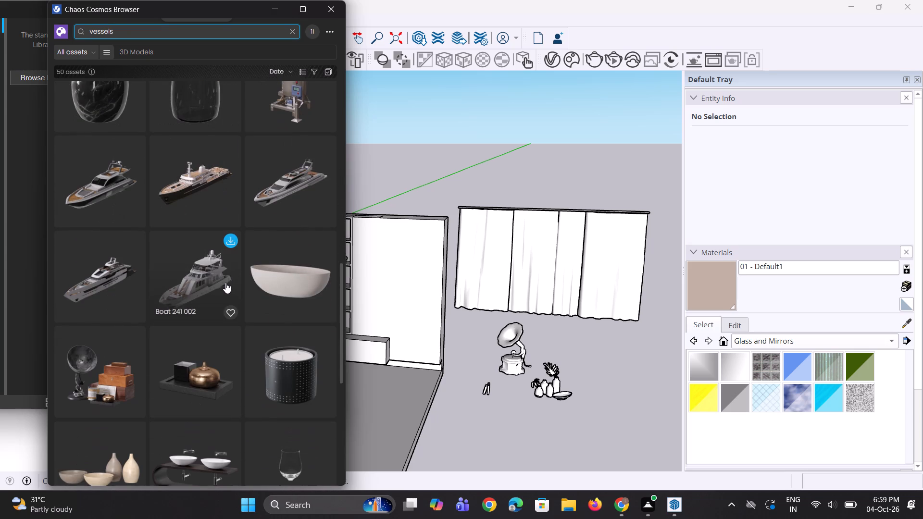
{"action": "scroll", "coordinate": [225, 282], "scroll_direction": "down", "scroll_amount": 4}
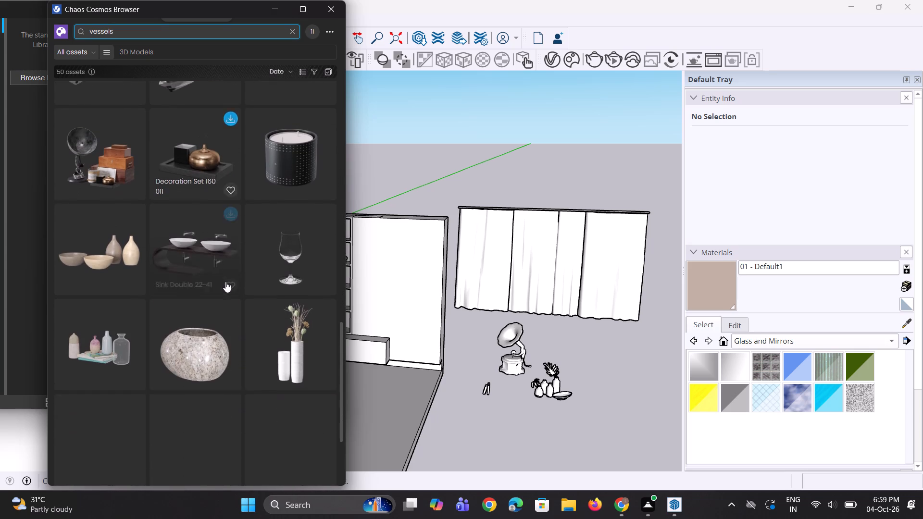
{"action": "left_click", "coordinate": [327, 291]}
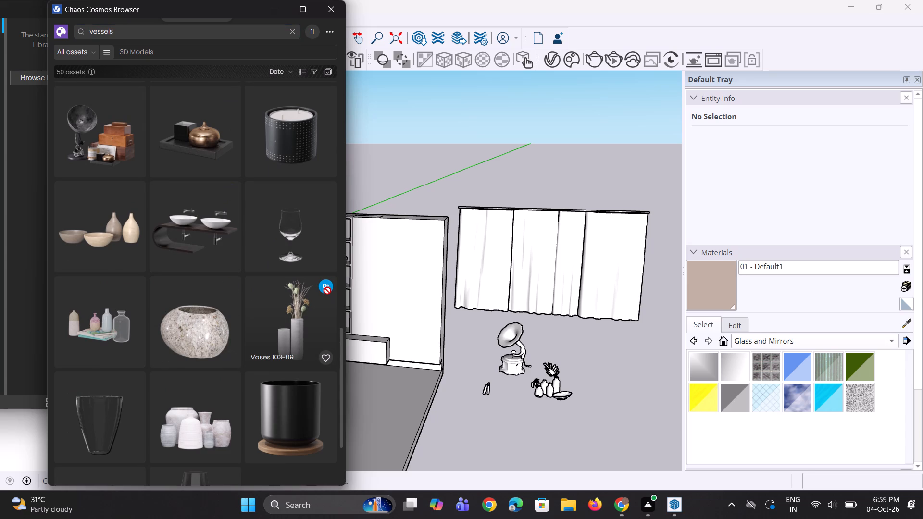
Look through the full list of vessels results for more vases and decoration pieces suited to the living room.
{"action": "scroll", "coordinate": [238, 295], "scroll_direction": "down", "scroll_amount": 2}
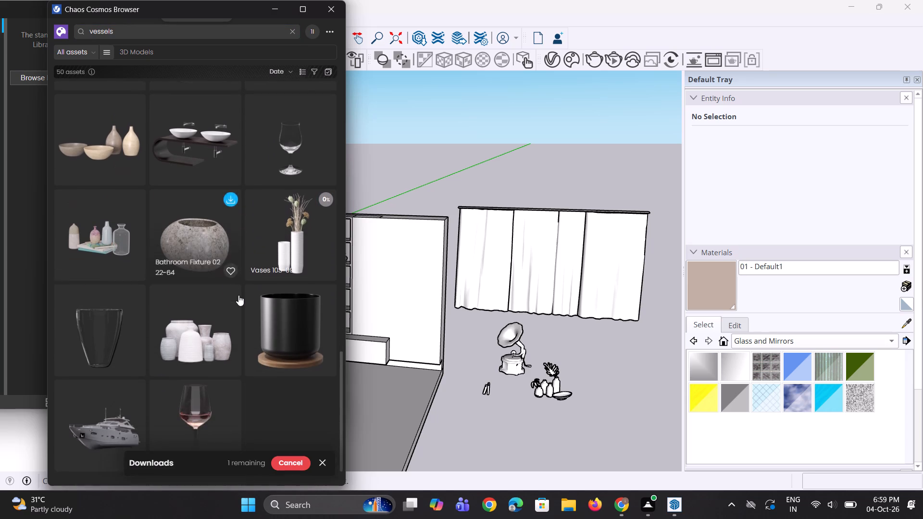
{"action": "scroll", "coordinate": [221, 293], "scroll_direction": "down", "scroll_amount": 3}
{"action": "scroll", "coordinate": [220, 290], "scroll_direction": "up", "scroll_amount": 18}
{"action": "scroll", "coordinate": [220, 286], "scroll_direction": "up", "scroll_amount": 4}
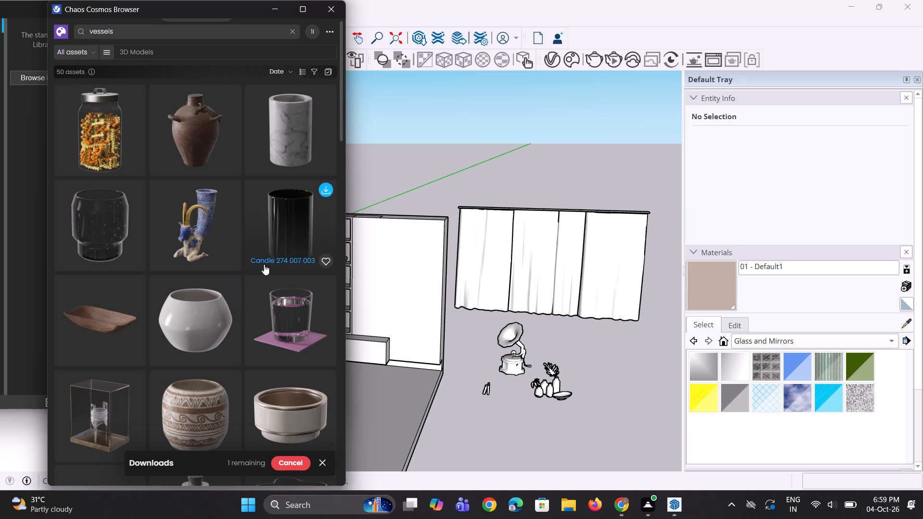
{"action": "scroll", "coordinate": [264, 264], "scroll_direction": "down", "scroll_amount": 16}
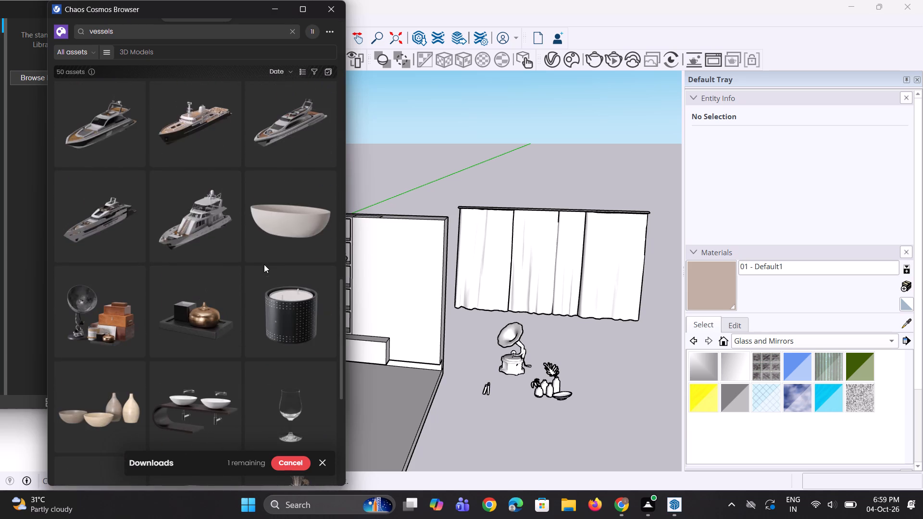
{"action": "scroll", "coordinate": [264, 264], "scroll_direction": "down", "scroll_amount": 6}
{"action": "scroll", "coordinate": [264, 264], "scroll_direction": "up", "scroll_amount": 1}
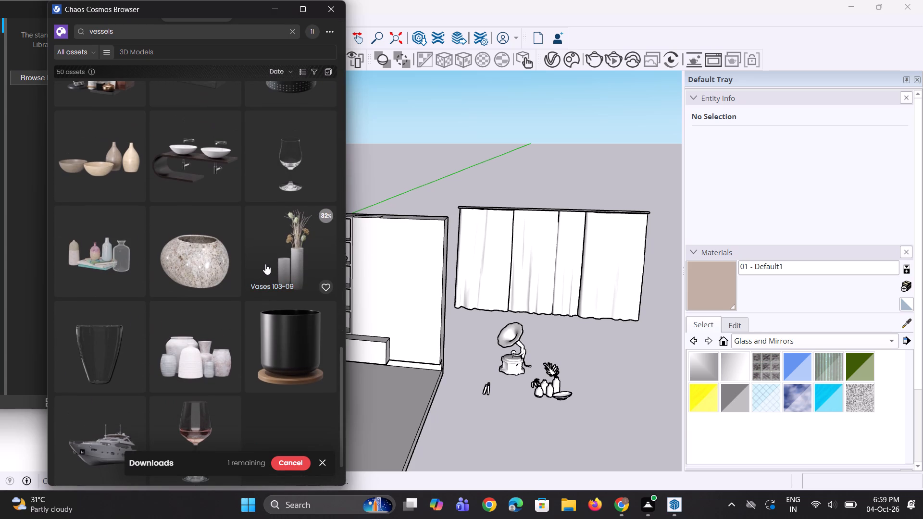
{"action": "scroll", "coordinate": [183, 231], "scroll_direction": "up", "scroll_amount": 3}
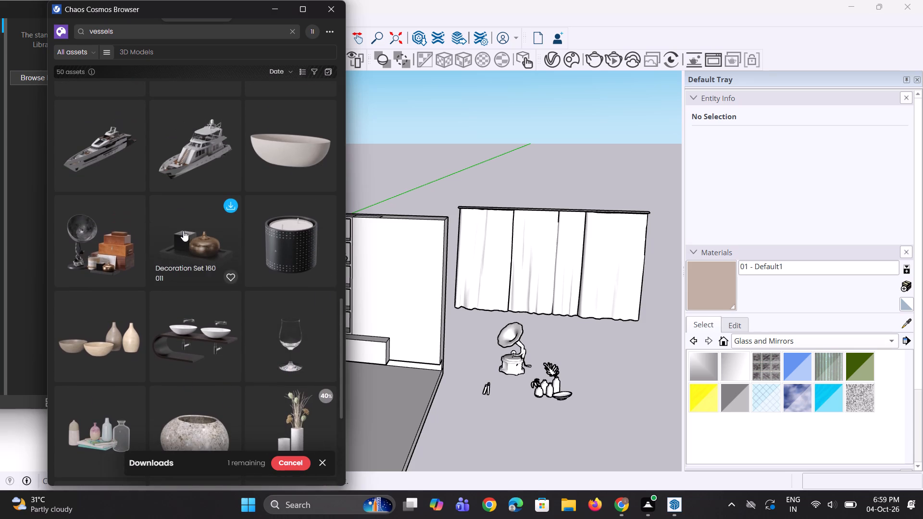
{"action": "scroll", "coordinate": [183, 231], "scroll_direction": "up", "scroll_amount": 10}
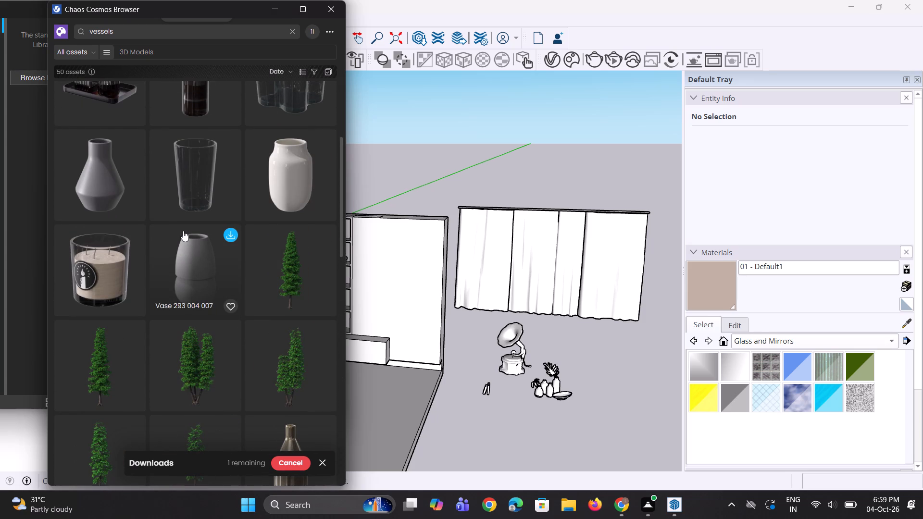
{"action": "scroll", "coordinate": [183, 231], "scroll_direction": "down", "scroll_amount": 6}
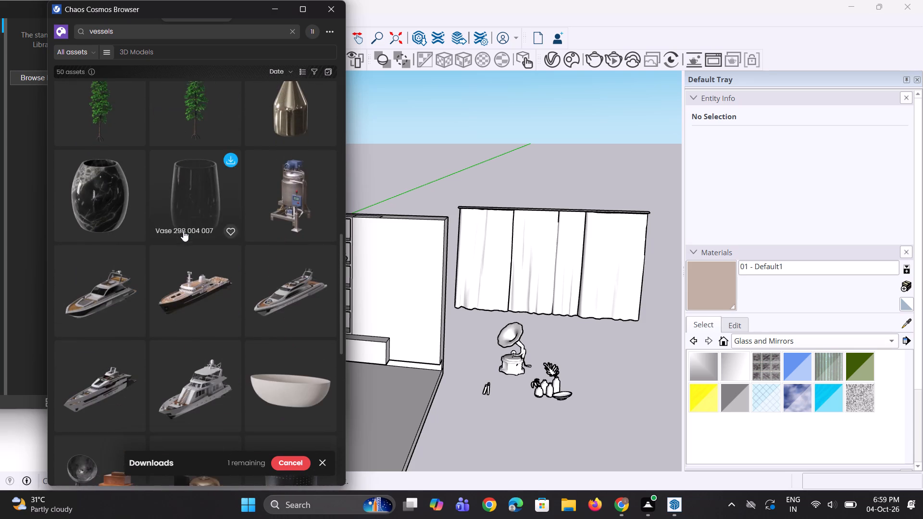
{"action": "scroll", "coordinate": [183, 231], "scroll_direction": "down", "scroll_amount": 10}
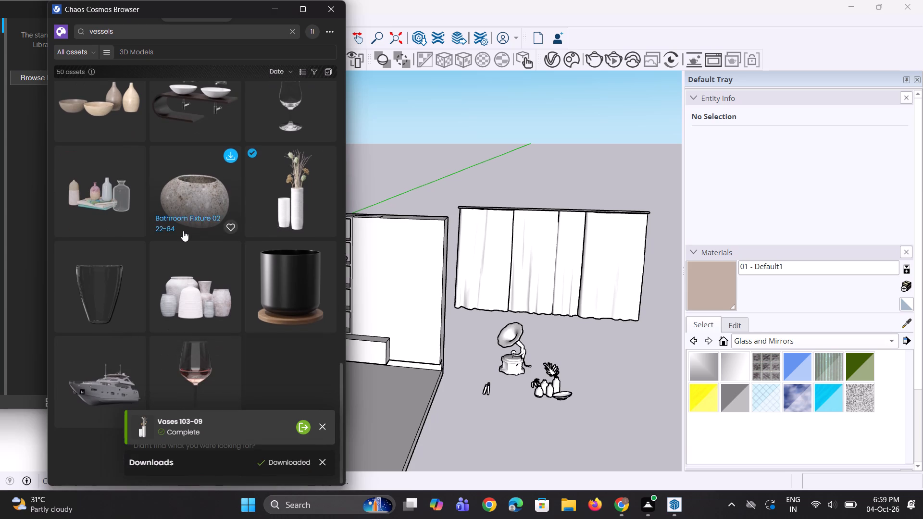
{"action": "scroll", "coordinate": [183, 231], "scroll_direction": "up", "scroll_amount": 15}
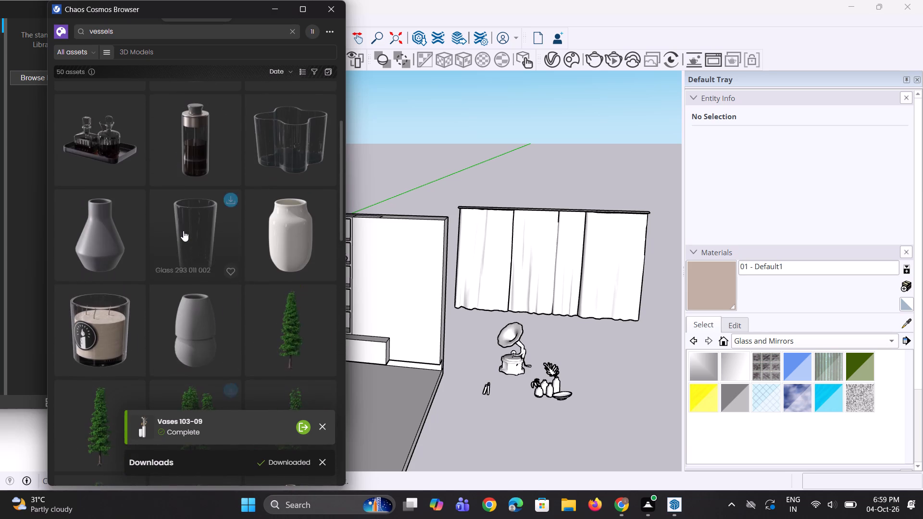
{"action": "scroll", "coordinate": [183, 231], "scroll_direction": "up", "scroll_amount": 9}
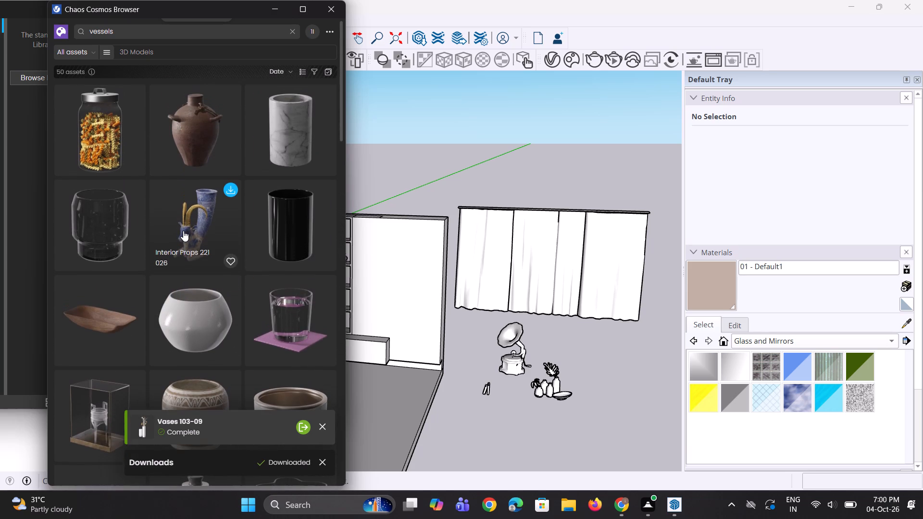
{"action": "scroll", "coordinate": [183, 231], "scroll_direction": "up", "scroll_amount": 1}
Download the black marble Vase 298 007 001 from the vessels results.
{"action": "scroll", "coordinate": [183, 231], "scroll_direction": "down", "scroll_amount": 12}
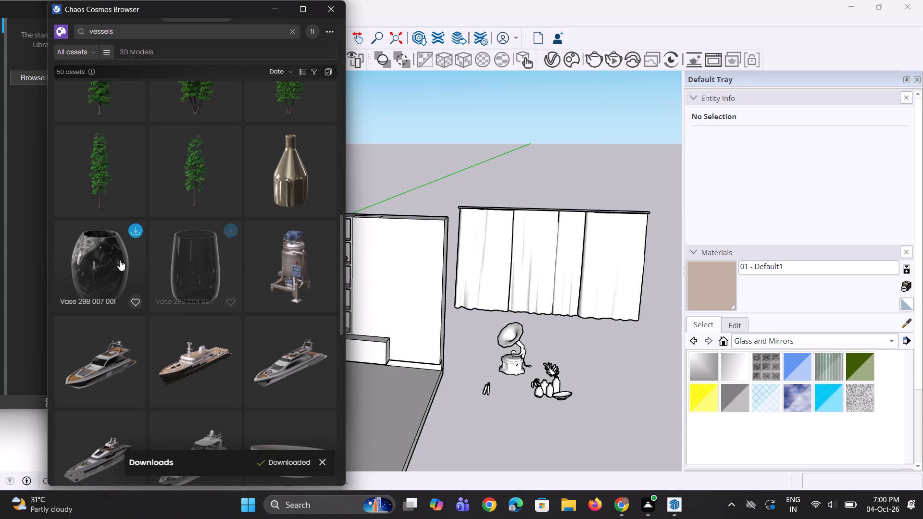
{"action": "left_click", "coordinate": [135, 235]}
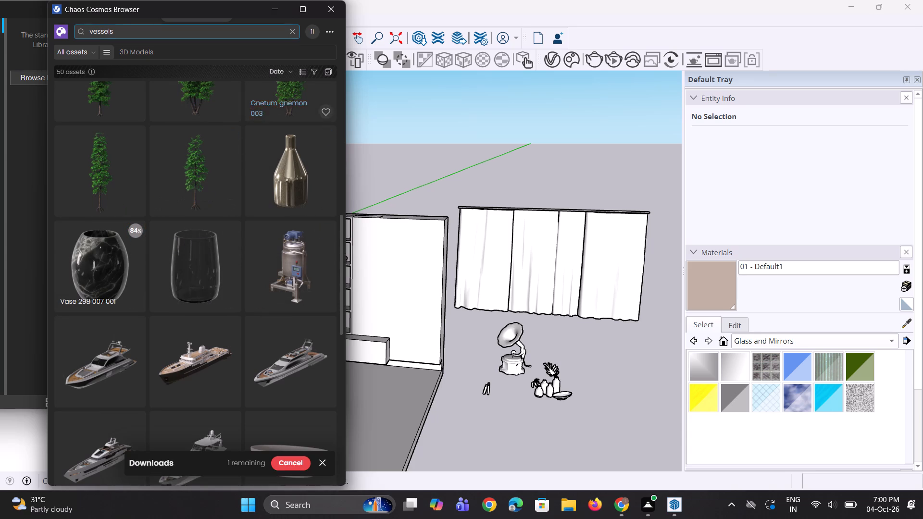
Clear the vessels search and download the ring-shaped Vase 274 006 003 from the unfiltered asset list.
{"action": "left_click", "coordinate": [295, 33]}
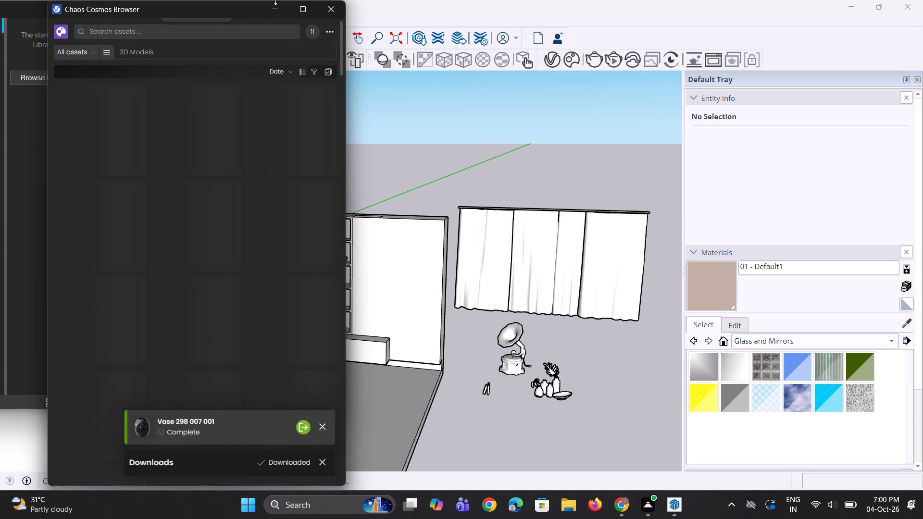
{"action": "type", "text": "flower"}
{"action": "key", "text": "space"}
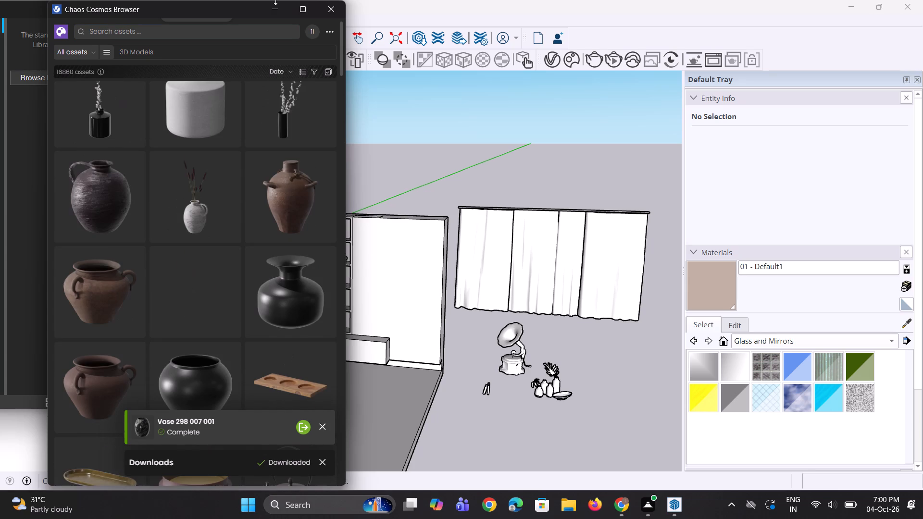
{"action": "scroll", "coordinate": [206, 181], "scroll_direction": "up", "scroll_amount": 2}
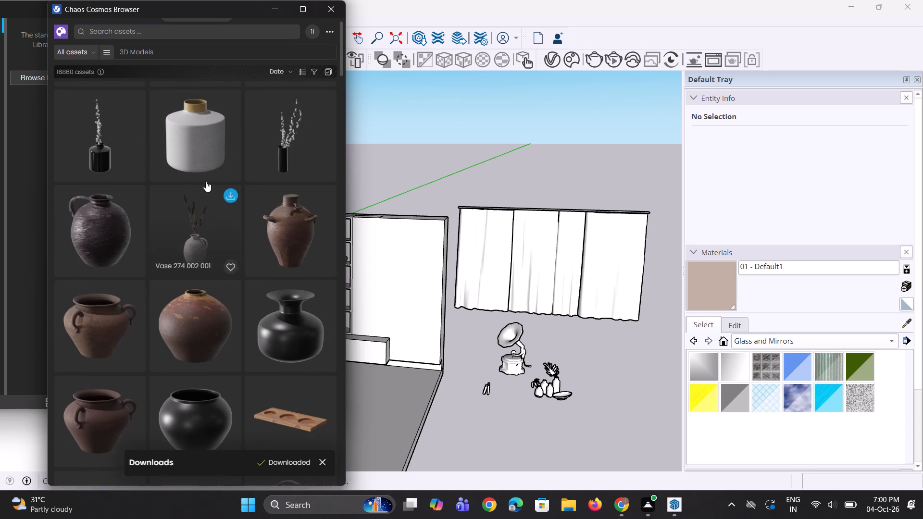
{"action": "scroll", "coordinate": [206, 181], "scroll_direction": "up", "scroll_amount": 4}
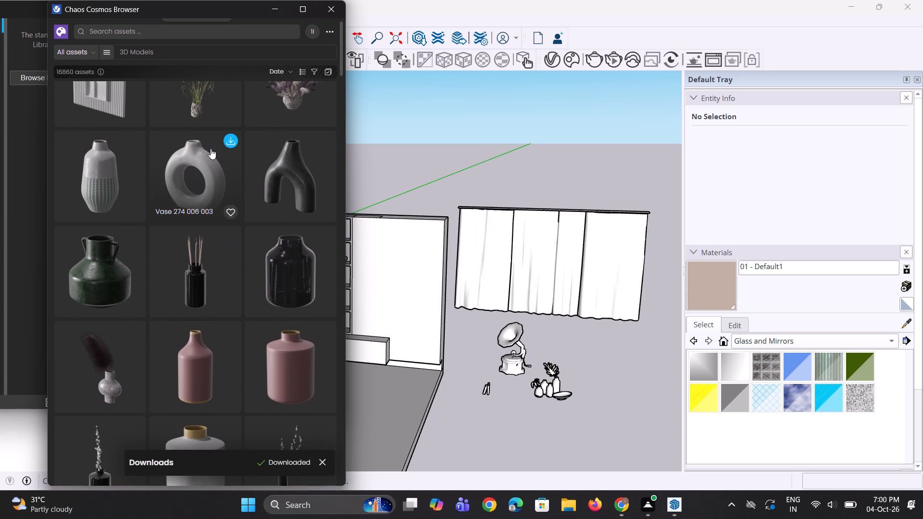
{"action": "left_click", "coordinate": [227, 141]}
Search Cosmos for "flower pots" and look through the potted plant results.
{"action": "scroll", "coordinate": [211, 191], "scroll_direction": "up", "scroll_amount": 2}
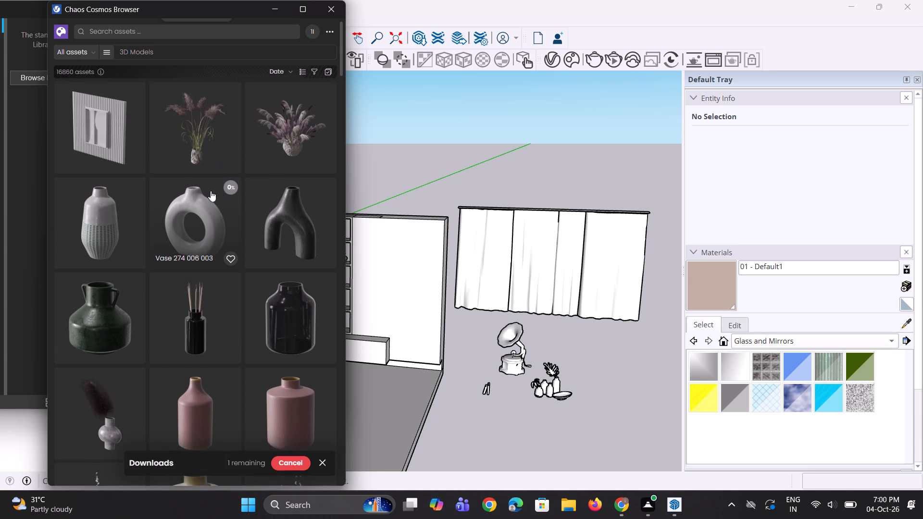
{"action": "scroll", "coordinate": [211, 191], "scroll_direction": "up", "scroll_amount": 1}
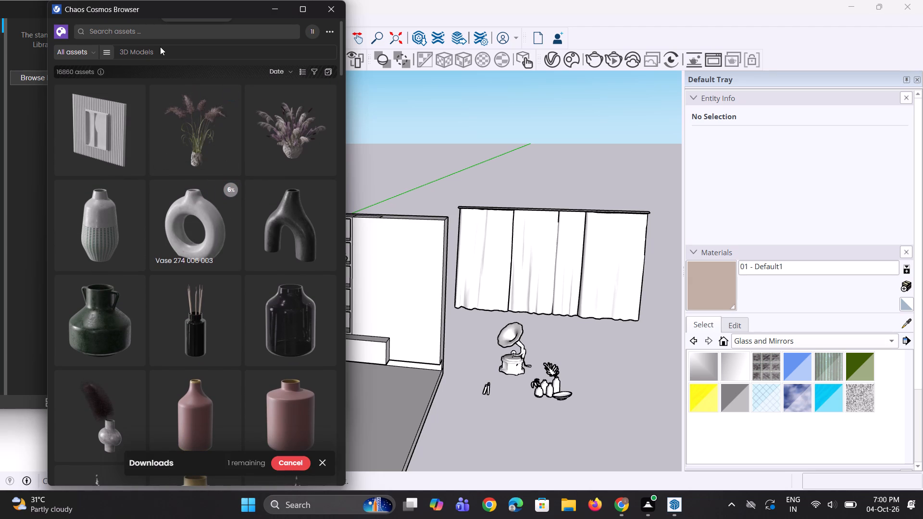
{"action": "left_click", "coordinate": [162, 36]}
{"action": "type", "text": "flower pots"}
{"action": "key", "text": "Return"}
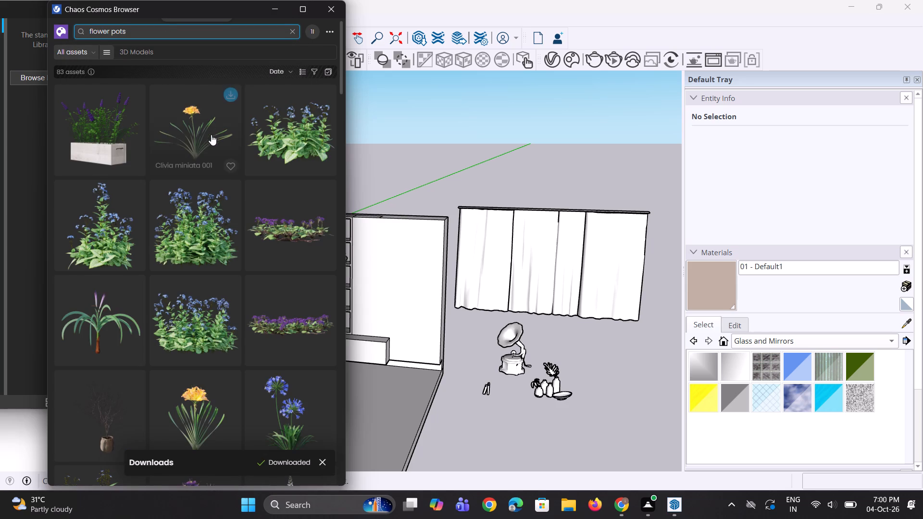
{"action": "scroll", "coordinate": [226, 191], "scroll_direction": "down", "scroll_amount": 8}
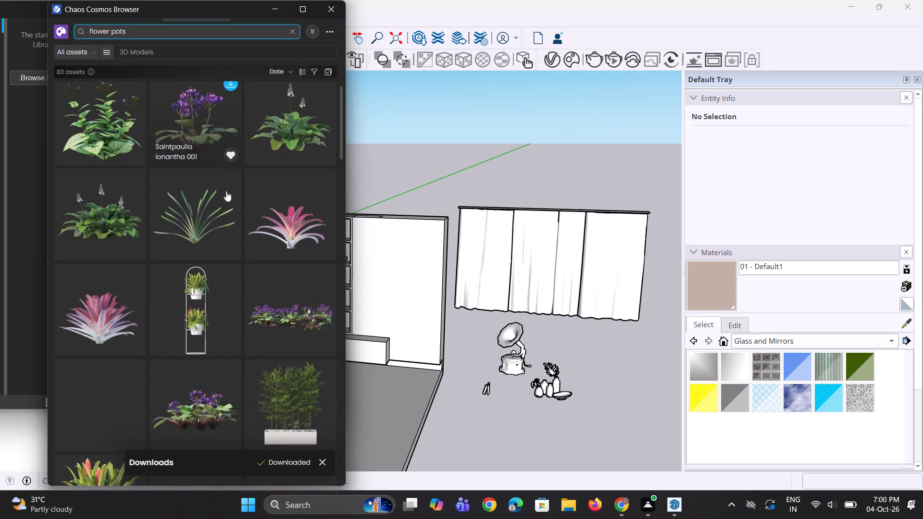
{"action": "scroll", "coordinate": [226, 191], "scroll_direction": "down", "scroll_amount": 4}
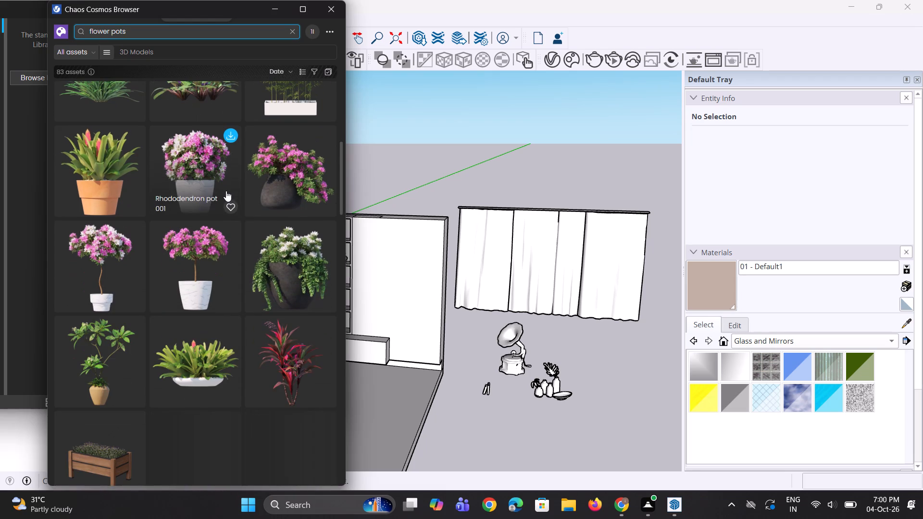
{"action": "scroll", "coordinate": [212, 207], "scroll_direction": "down", "scroll_amount": 3}
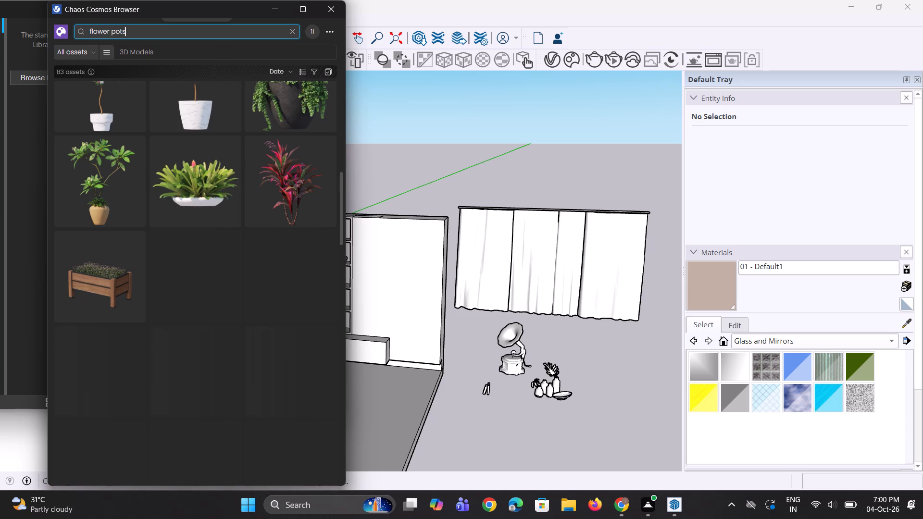
Change the asset search to "flower vessels" and check the results.
{"action": "key", "text": "BackSpace"}
{"action": "key", "text": "BackSpace"}
{"action": "key", "text": "BackSpace"}
{"action": "key", "text": "BackSpace"}
{"action": "type", "text": "vessels"}
{"action": "key", "text": "Return"}
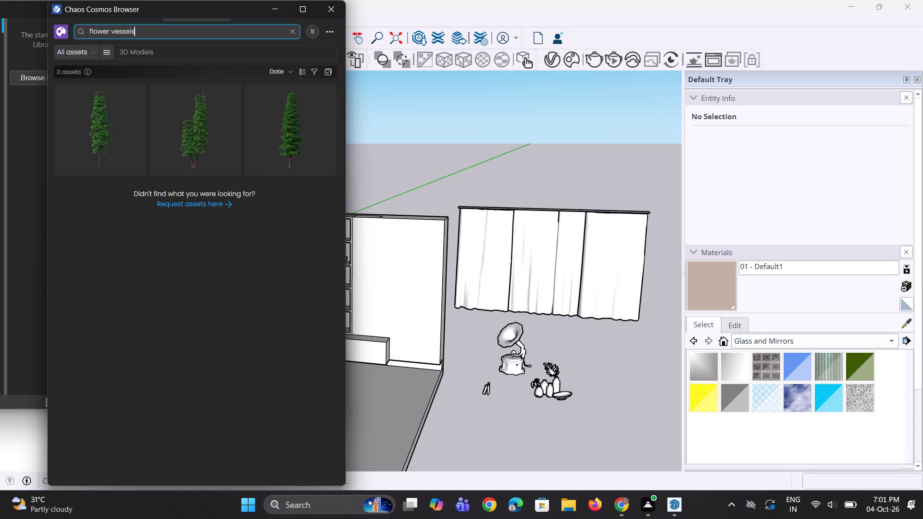
{"action": "scroll", "coordinate": [213, 134], "scroll_direction": "up", "scroll_amount": 2}
Change the asset search to "deceration flower pots" and run it.
{"action": "key", "text": "BackSpace"}
{"action": "key", "text": "BackSpace"}
{"action": "key", "text": "BackSpace"}
{"action": "key", "text": "BackSpace"}
{"action": "key", "text": "BackSpace"}
{"action": "key", "text": "BackSpace"}
{"action": "key", "text": "BackSpace"}
{"action": "key", "text": "space"}
{"action": "type", "text": "pots"}
{"action": "key", "text": "Left"}
{"action": "key", "text": "Left"}
{"action": "key", "text": "Left"}
{"action": "key", "text": "Left"}
{"action": "key", "text": "Left"}
{"action": "key", "text": "Left"}
{"action": "key", "text": "Left"}
{"action": "key", "text": "Left"}
{"action": "key", "text": "Left"}
{"action": "key", "text": "Left"}
{"action": "key", "text": "Left"}
{"action": "key", "text": "Left"}
{"action": "key", "text": "space"}
{"action": "type", "text": "receration"}
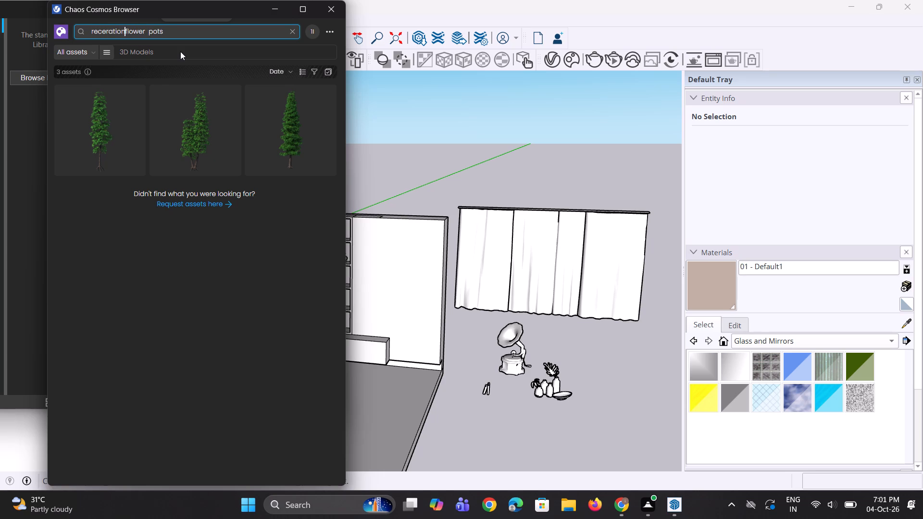
{"action": "key", "text": "space"}
{"action": "key", "text": "Left"}
{"action": "key", "text": "Left"}
{"action": "key", "text": "Left"}
{"action": "key", "text": "Left"}
{"action": "key", "text": "Left"}
{"action": "key", "text": "Left"}
{"action": "key", "text": "Left"}
{"action": "key", "text": "Left"}
{"action": "key", "text": "Left"}
{"action": "key", "text": "Left"}
{"action": "key", "text": "BackSpace"}
{"action": "key", "text": "d"}
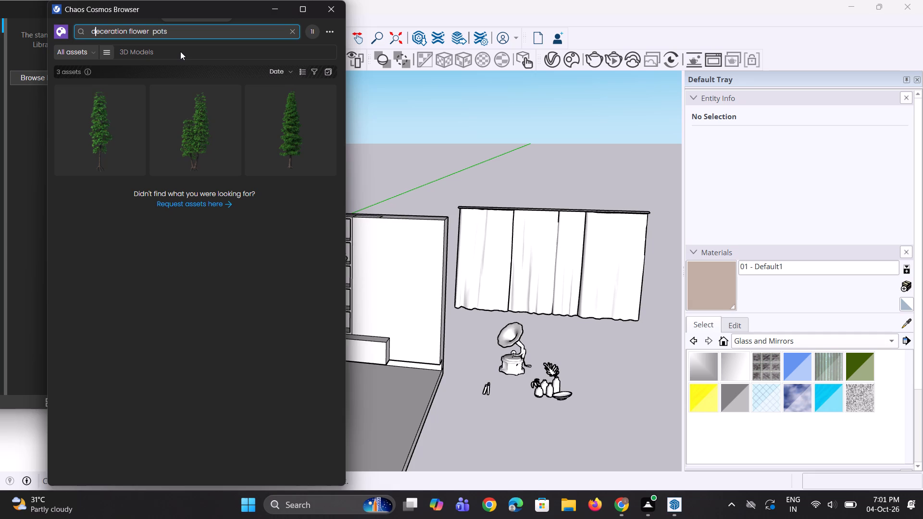
{"action": "key", "text": "Return"}
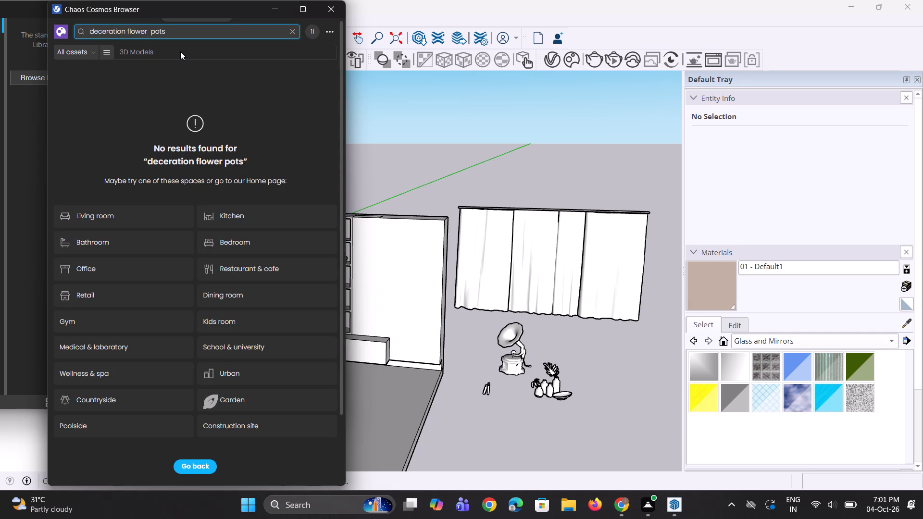
Browse the Living room category of assets and download the white flowering plant Convallaria 291 004.
{"action": "left_click", "coordinate": [133, 220]}
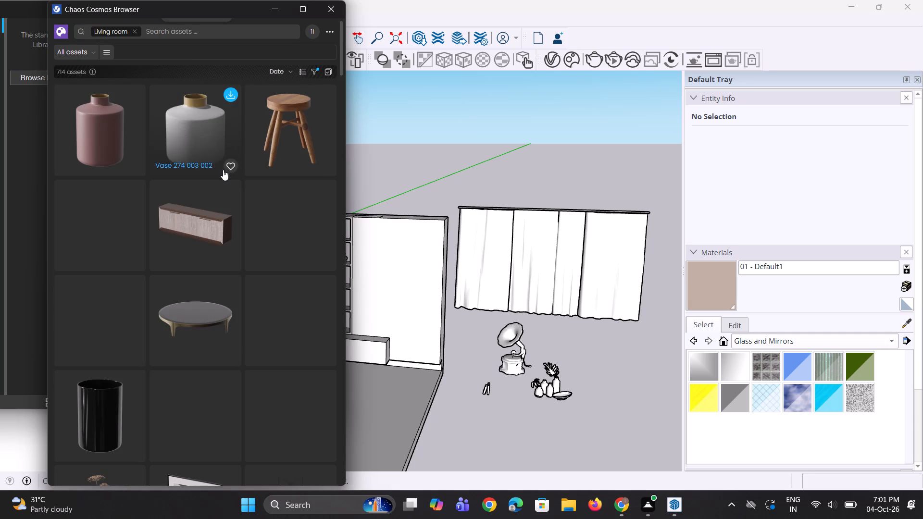
{"action": "scroll", "coordinate": [235, 204], "scroll_direction": "down", "scroll_amount": 4}
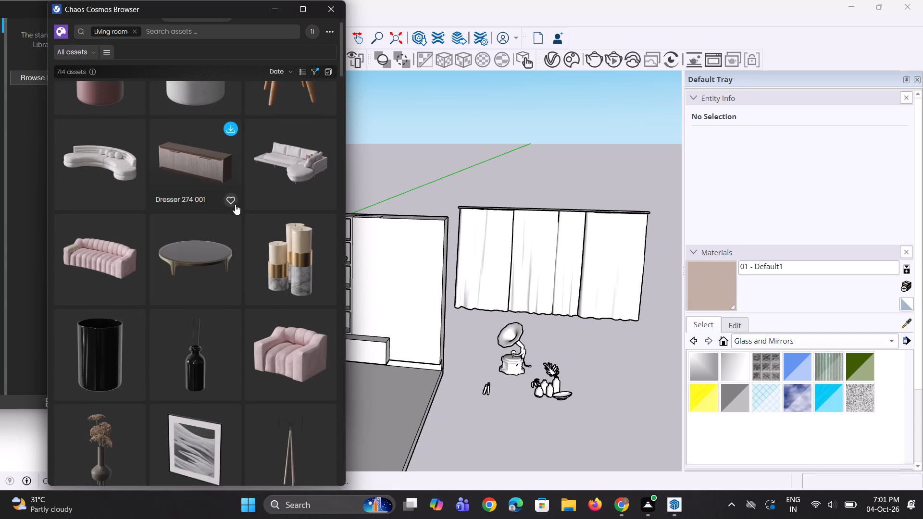
{"action": "scroll", "coordinate": [209, 253], "scroll_direction": "down", "scroll_amount": 4}
{"action": "scroll", "coordinate": [118, 185], "scroll_direction": "up", "scroll_amount": 3}
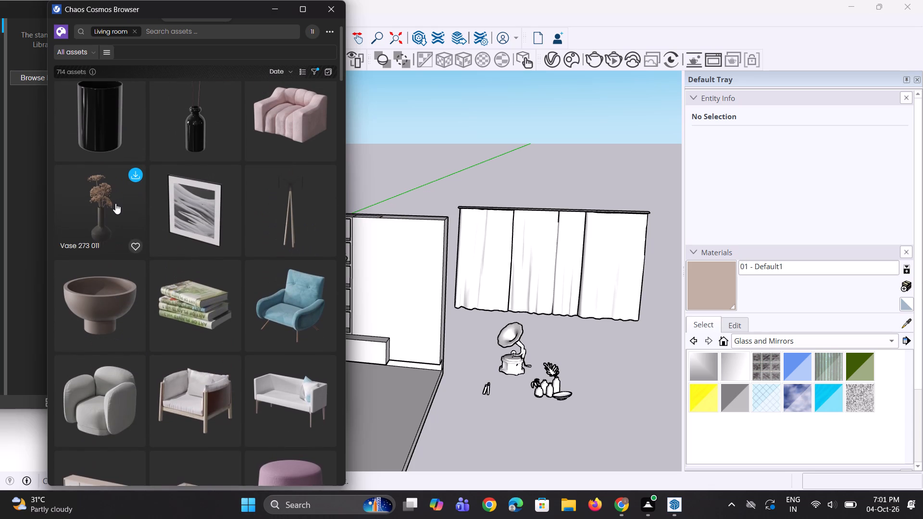
{"action": "scroll", "coordinate": [115, 203], "scroll_direction": "down", "scroll_amount": 3}
{"action": "scroll", "coordinate": [158, 196], "scroll_direction": "down", "scroll_amount": 4}
{"action": "scroll", "coordinate": [205, 196], "scroll_direction": "down", "scroll_amount": 3}
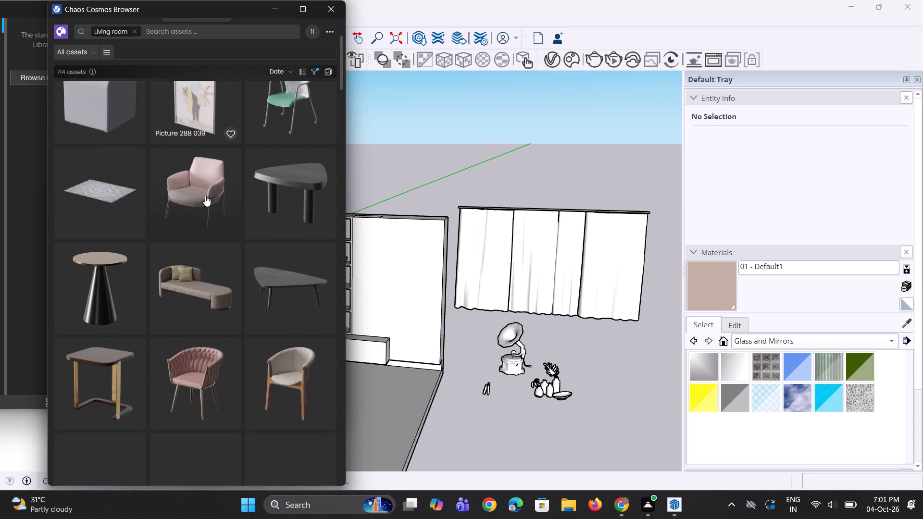
{"action": "scroll", "coordinate": [239, 188], "scroll_direction": "down", "scroll_amount": 3}
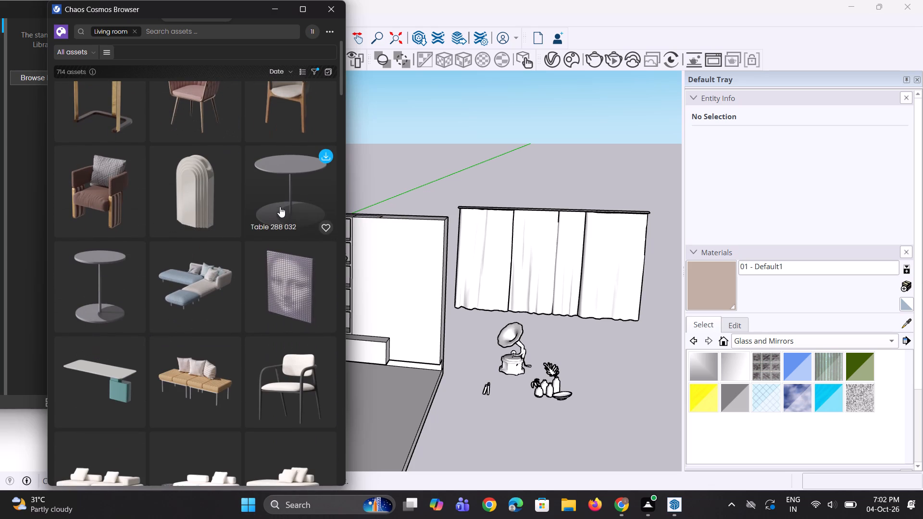
{"action": "scroll", "coordinate": [280, 207], "scroll_direction": "down", "scroll_amount": 6}
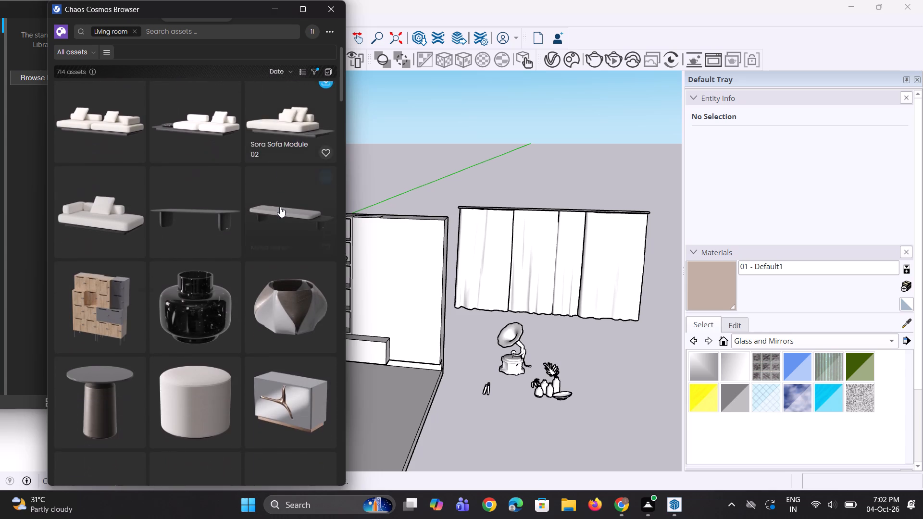
{"action": "scroll", "coordinate": [280, 207], "scroll_direction": "down", "scroll_amount": 7}
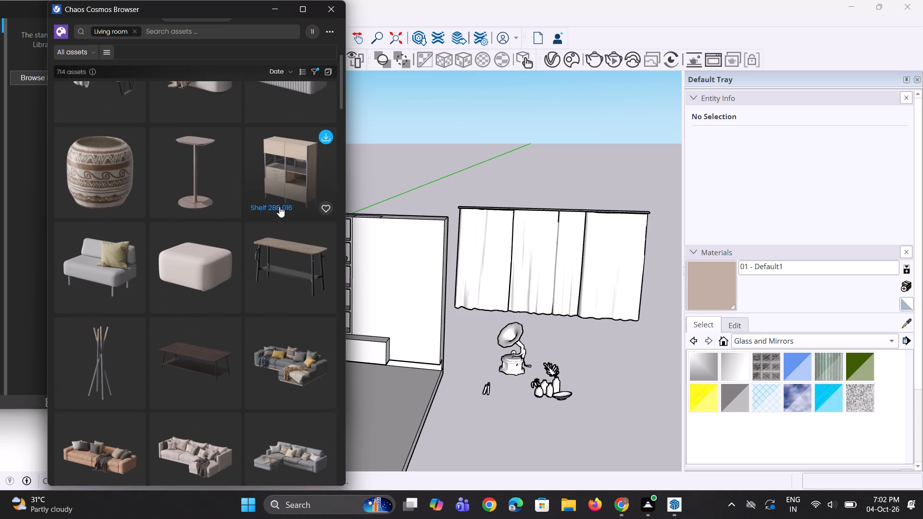
{"action": "scroll", "coordinate": [279, 207], "scroll_direction": "down", "scroll_amount": 3}
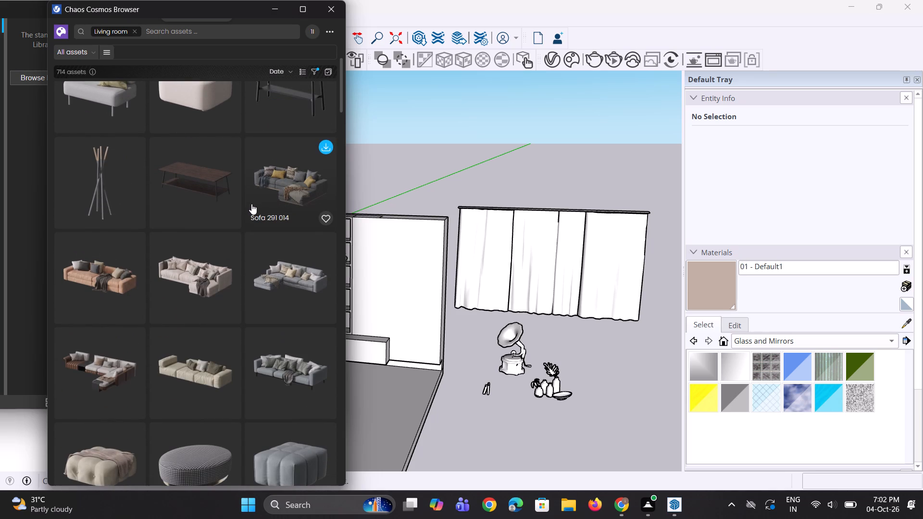
{"action": "scroll", "coordinate": [251, 204], "scroll_direction": "down", "scroll_amount": 4}
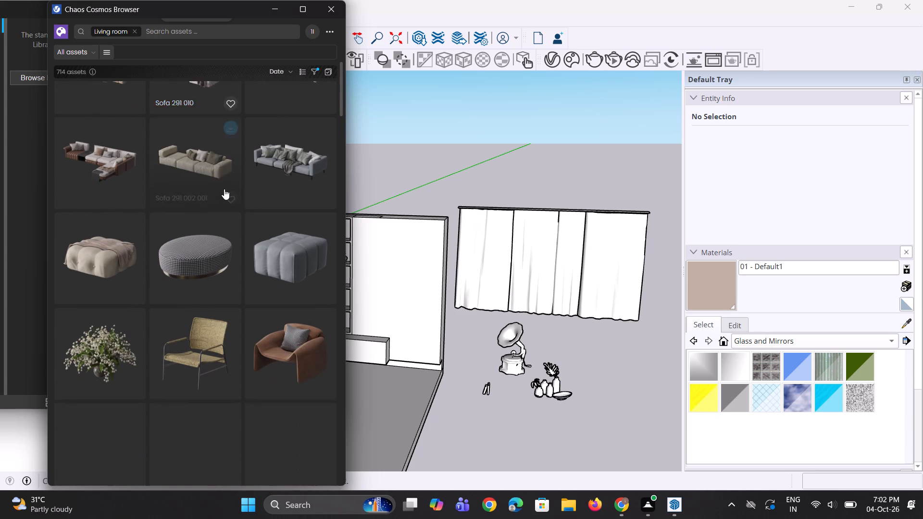
{"action": "scroll", "coordinate": [224, 189], "scroll_direction": "down", "scroll_amount": 1}
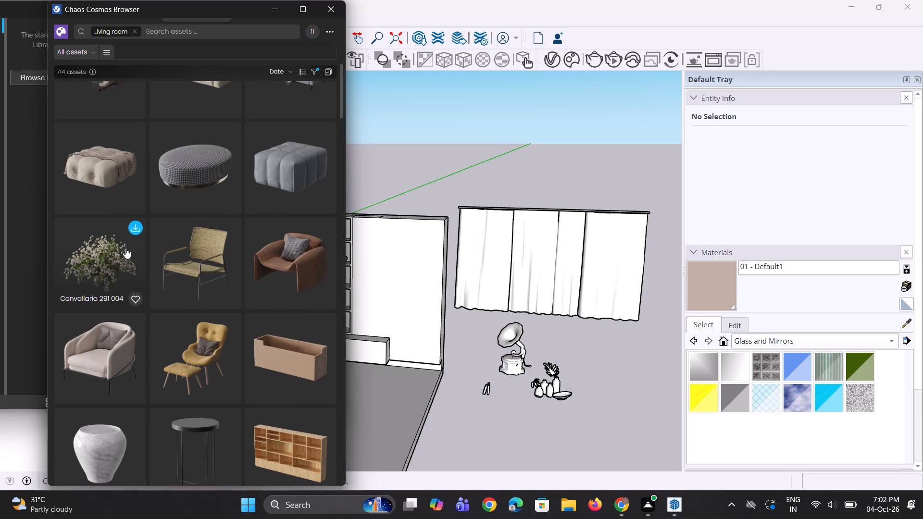
{"action": "left_click", "coordinate": [132, 231]}
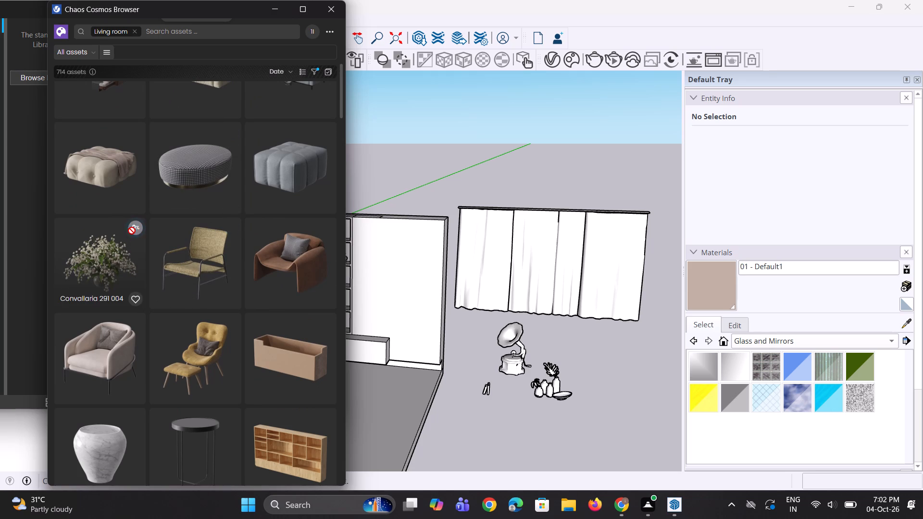
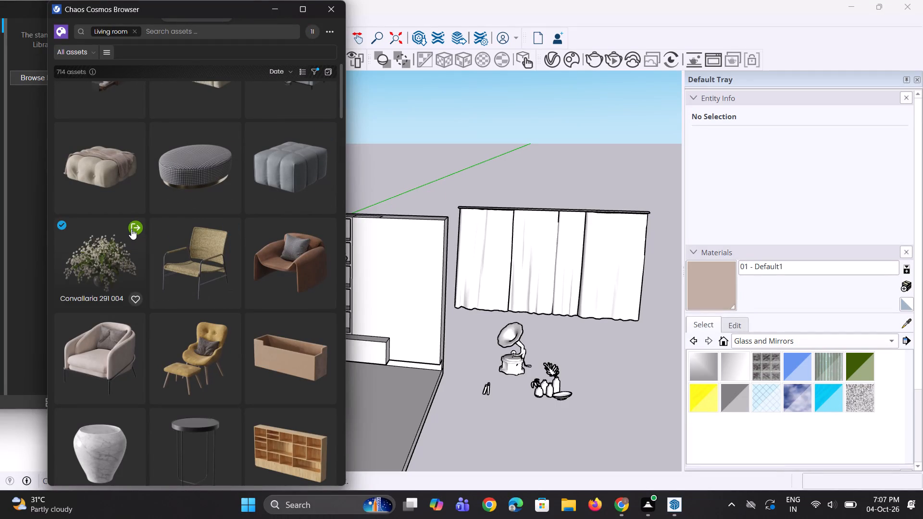
Import the downloaded Convallaria 291 004 plant and place it on the ground beside the gramophone, behind the vase set.
{"action": "left_click", "coordinate": [131, 229]}
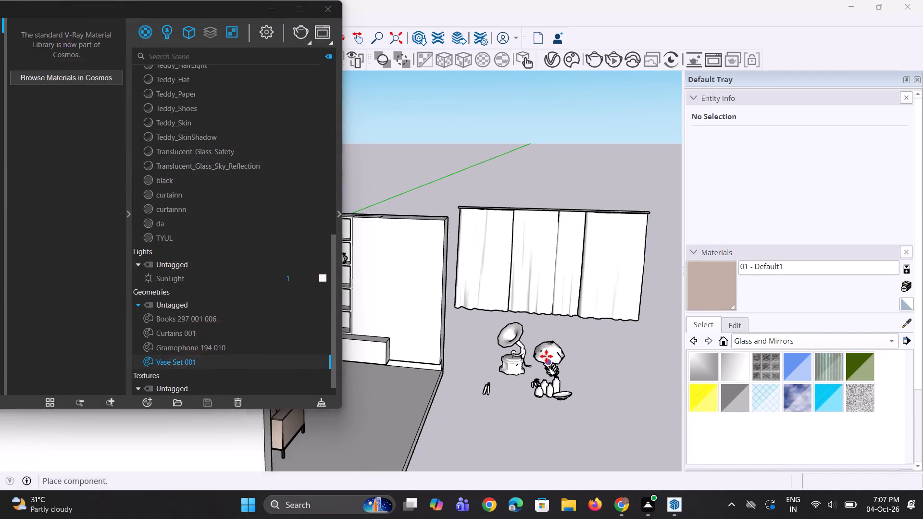
{"action": "left_click", "coordinate": [549, 354]}
{"action": "scroll", "coordinate": [575, 376], "scroll_direction": "up", "scroll_amount": 3}
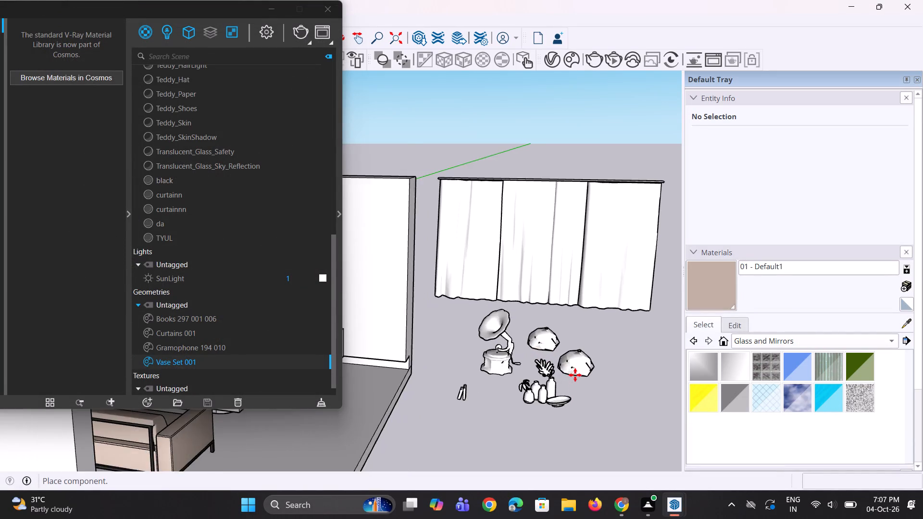
{"action": "scroll", "coordinate": [575, 375], "scroll_direction": "up", "scroll_amount": 12}
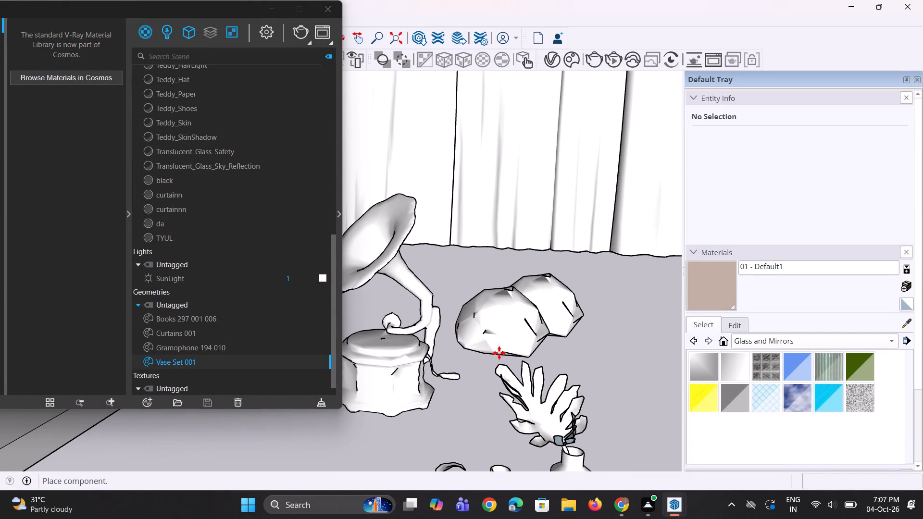
{"action": "key", "text": "Escape"}
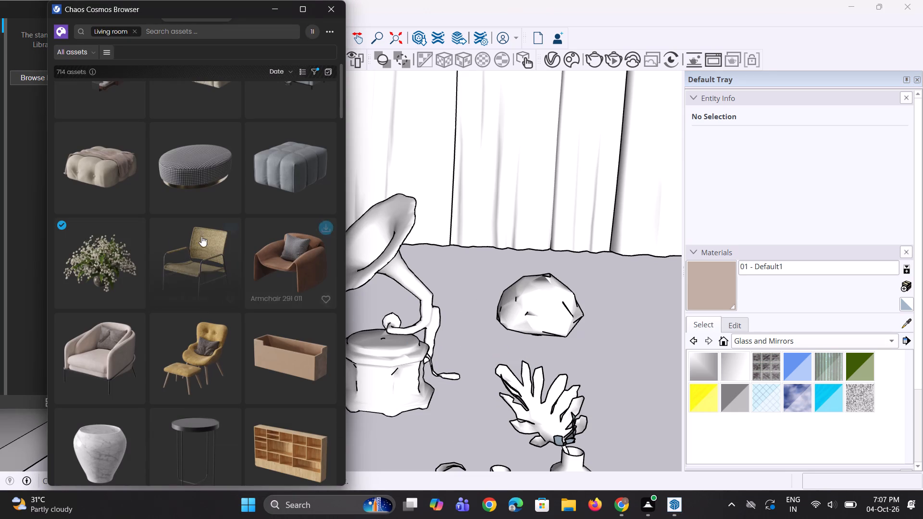
Place a second Convallaria 291 004 plant on the ground next to the first one, near the vase set.
{"action": "left_click", "coordinate": [135, 231]}
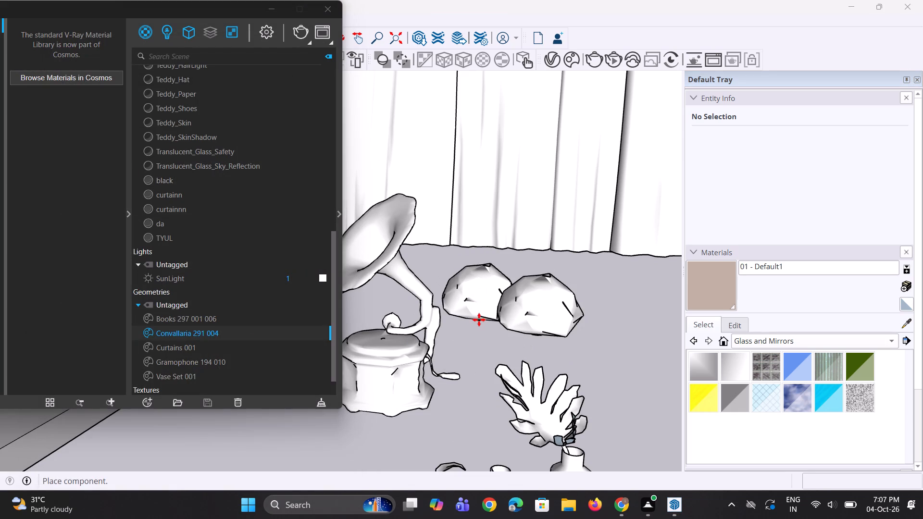
{"action": "key", "text": "Escape"}
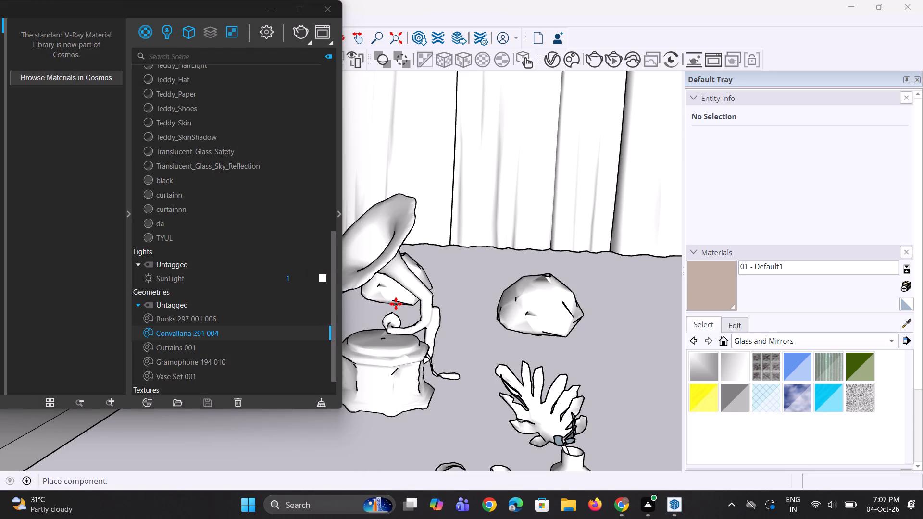
{"action": "key", "text": "space"}
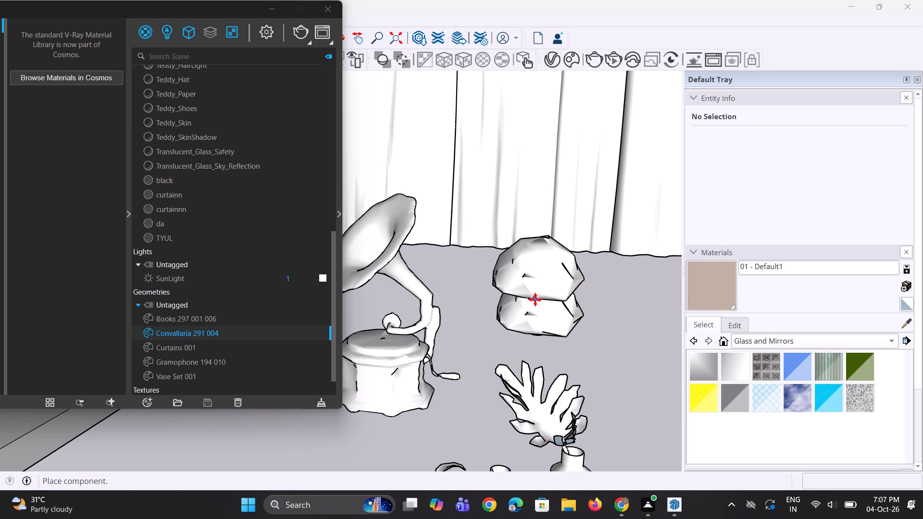
{"action": "key", "text": "Escape"}
{"action": "key", "text": "Escape"}
{"action": "key", "text": "space"}
{"action": "key", "text": "space"}
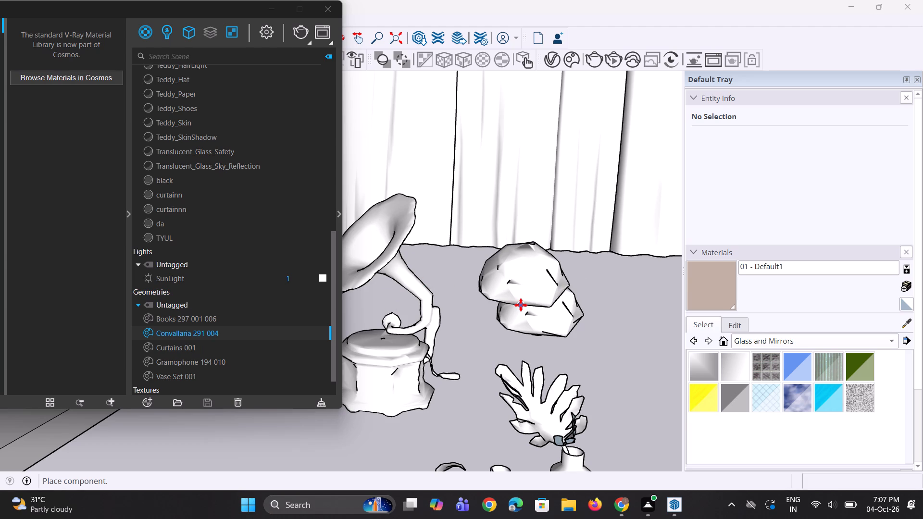
{"action": "key", "text": "space"}
{"action": "scroll", "coordinate": [521, 305], "scroll_direction": "down", "scroll_amount": 3}
{"action": "scroll", "coordinate": [539, 314], "scroll_direction": "up", "scroll_amount": 4}
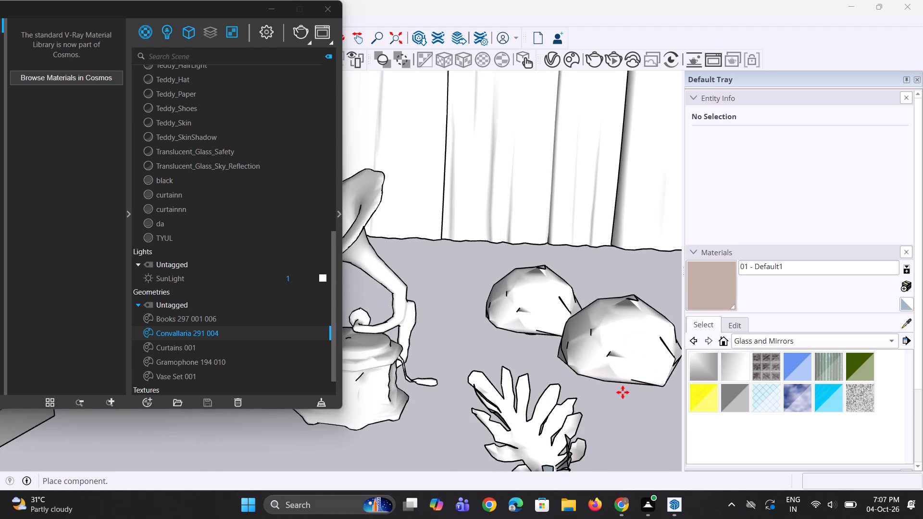
{"action": "left_click", "coordinate": [623, 392]}
{"action": "scroll", "coordinate": [576, 367], "scroll_direction": "down", "scroll_amount": 10}
{"action": "key", "text": "Escape"}
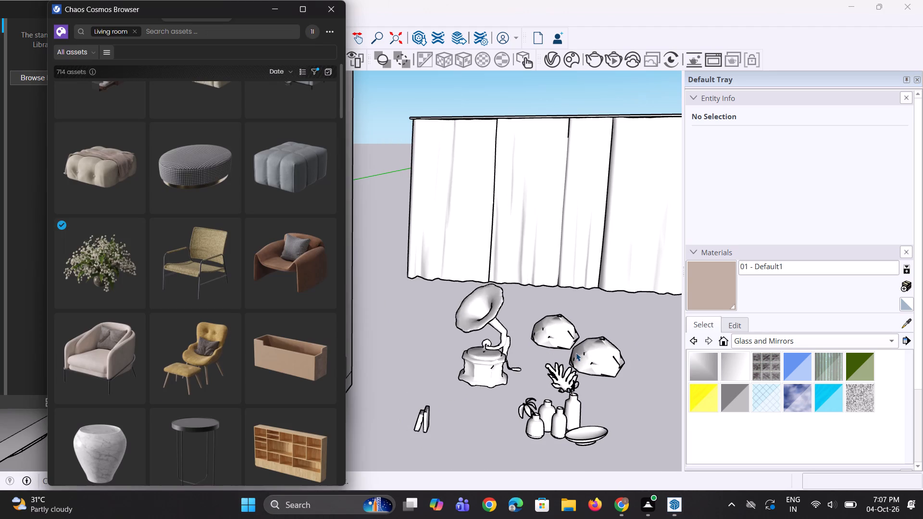
Look through the Living room assets in Cosmos for further decor and furniture pieces for the room.
{"action": "scroll", "coordinate": [513, 310], "scroll_direction": "up", "scroll_amount": 1}
{"action": "scroll", "coordinate": [218, 263], "scroll_direction": "down", "scroll_amount": 3}
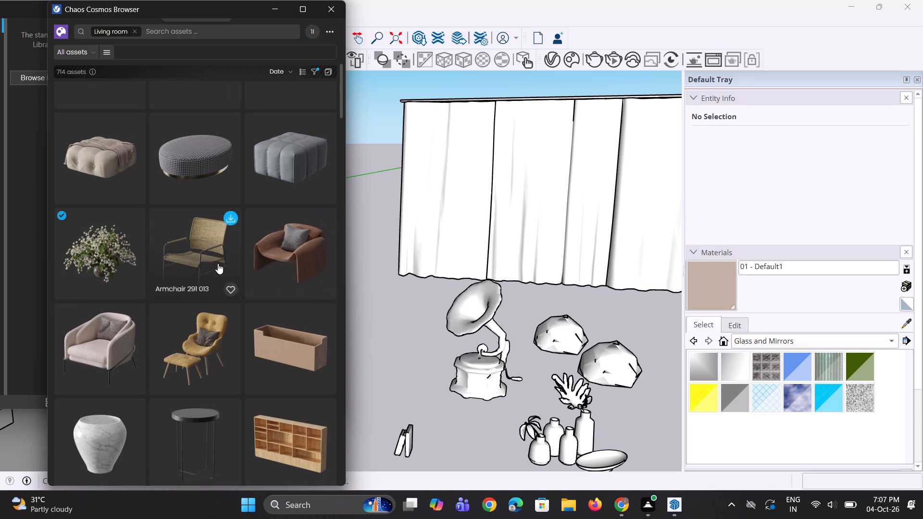
{"action": "scroll", "coordinate": [218, 263], "scroll_direction": "down", "scroll_amount": 4}
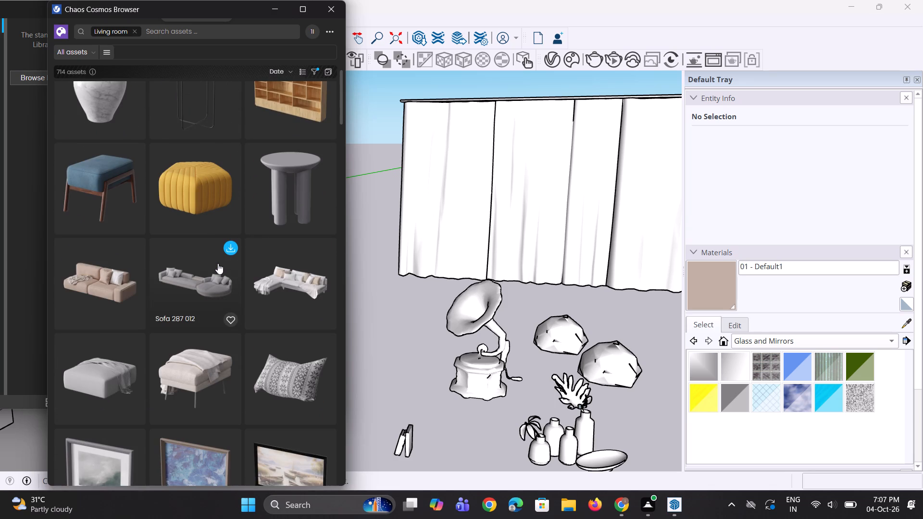
{"action": "scroll", "coordinate": [218, 263], "scroll_direction": "down", "scroll_amount": 2}
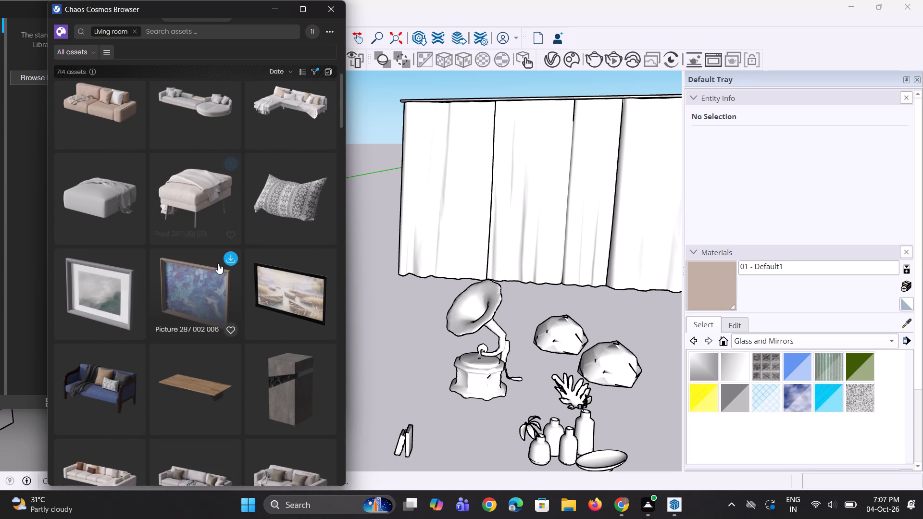
{"action": "scroll", "coordinate": [218, 263], "scroll_direction": "down", "scroll_amount": 4}
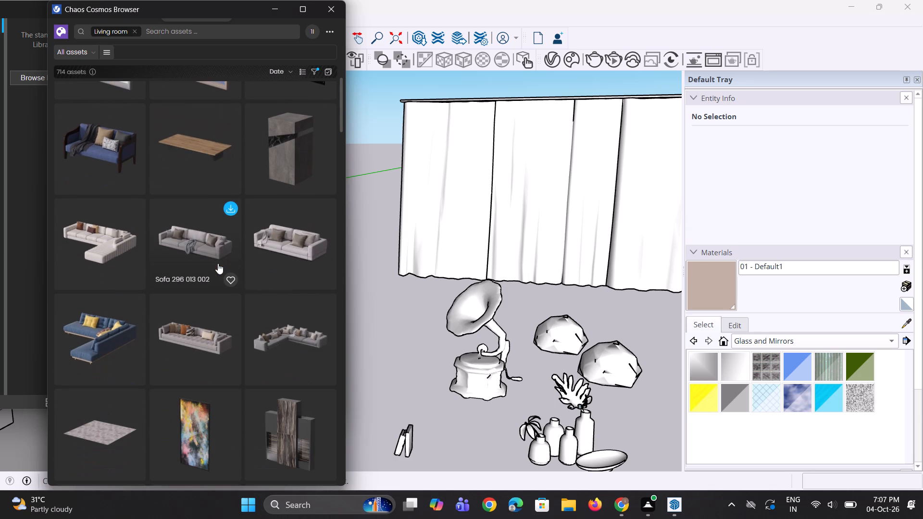
{"action": "scroll", "coordinate": [218, 263], "scroll_direction": "down", "scroll_amount": 4}
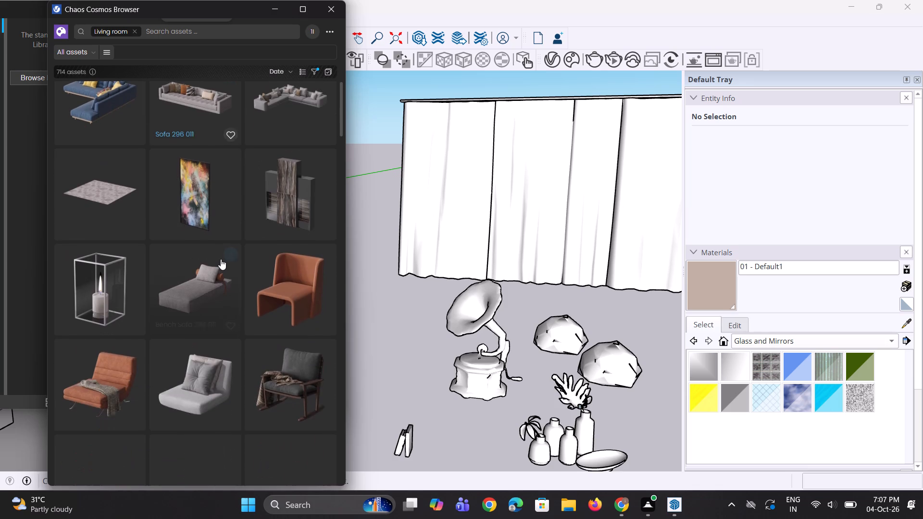
{"action": "scroll", "coordinate": [221, 259], "scroll_direction": "down", "scroll_amount": 3}
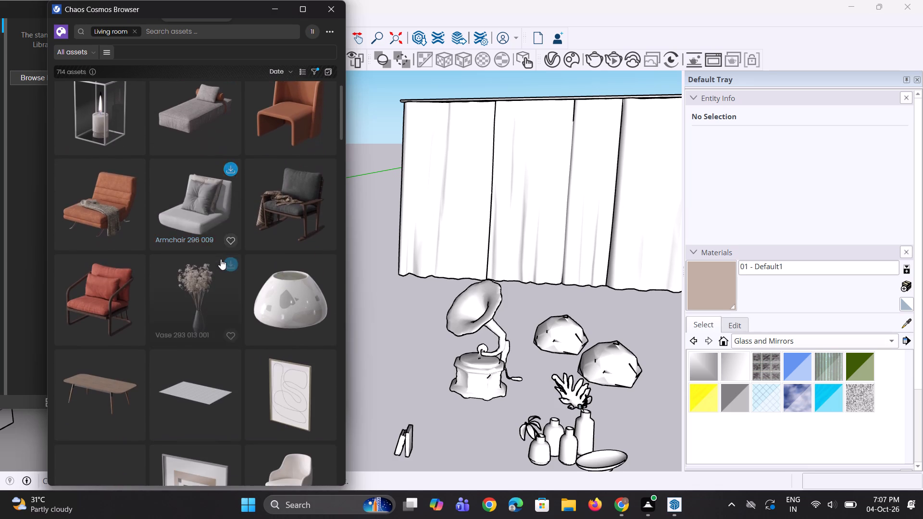
{"action": "scroll", "coordinate": [221, 259], "scroll_direction": "down", "scroll_amount": 3}
{"action": "scroll", "coordinate": [221, 259], "scroll_direction": "up", "scroll_amount": 1}
{"action": "scroll", "coordinate": [221, 259], "scroll_direction": "down", "scroll_amount": 5}
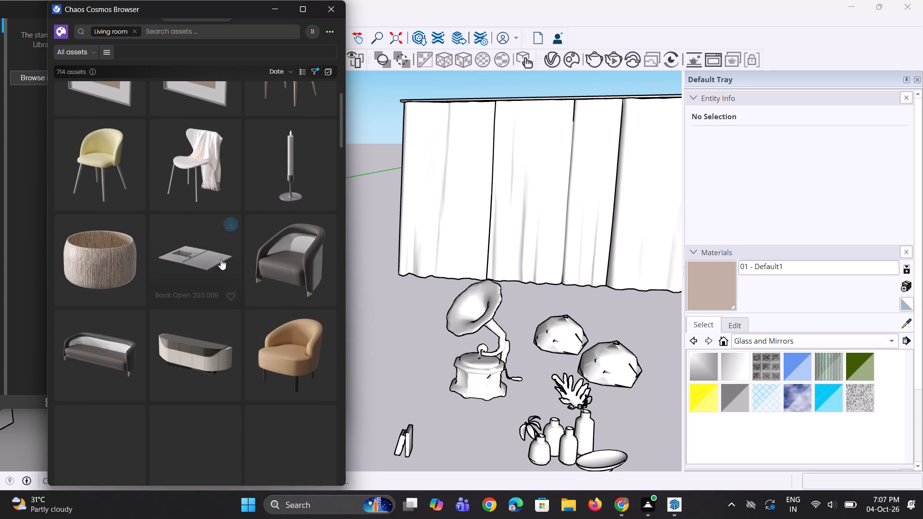
{"action": "scroll", "coordinate": [221, 259], "scroll_direction": "down", "scroll_amount": 5}
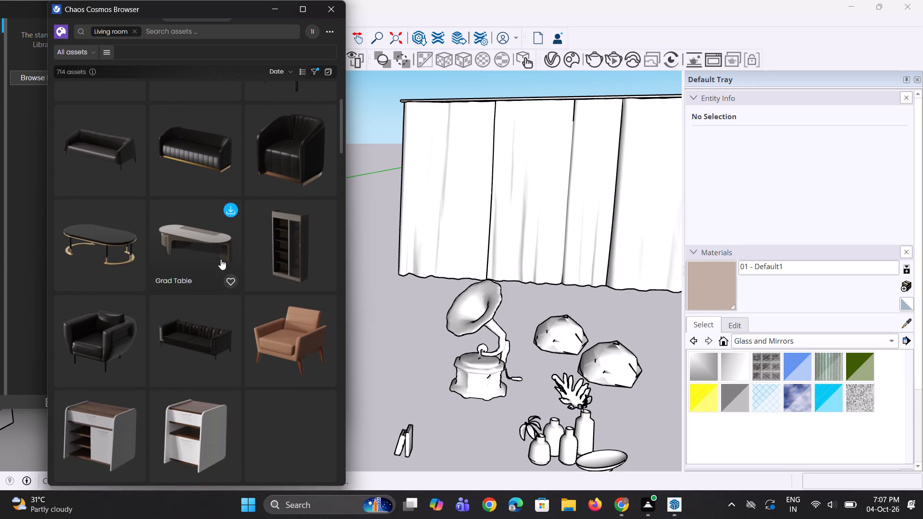
{"action": "scroll", "coordinate": [221, 259], "scroll_direction": "down", "scroll_amount": 7}
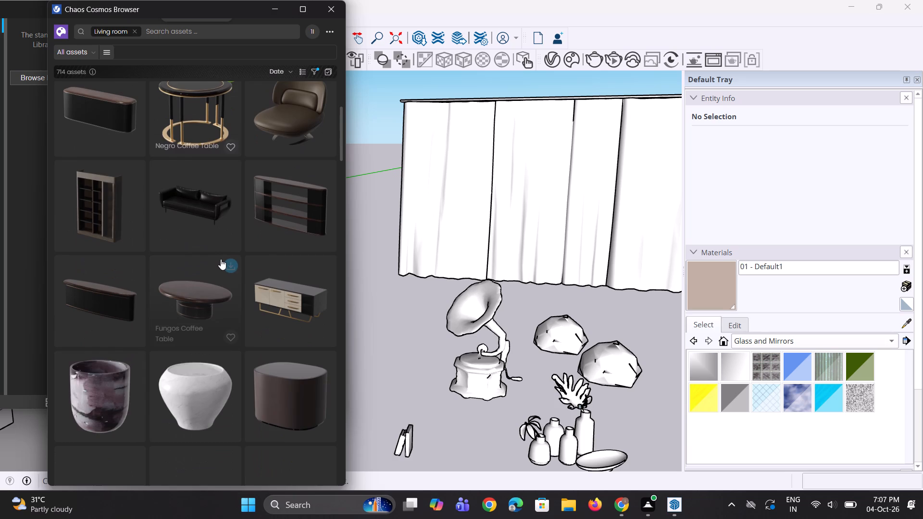
{"action": "scroll", "coordinate": [221, 259], "scroll_direction": "down", "scroll_amount": 5}
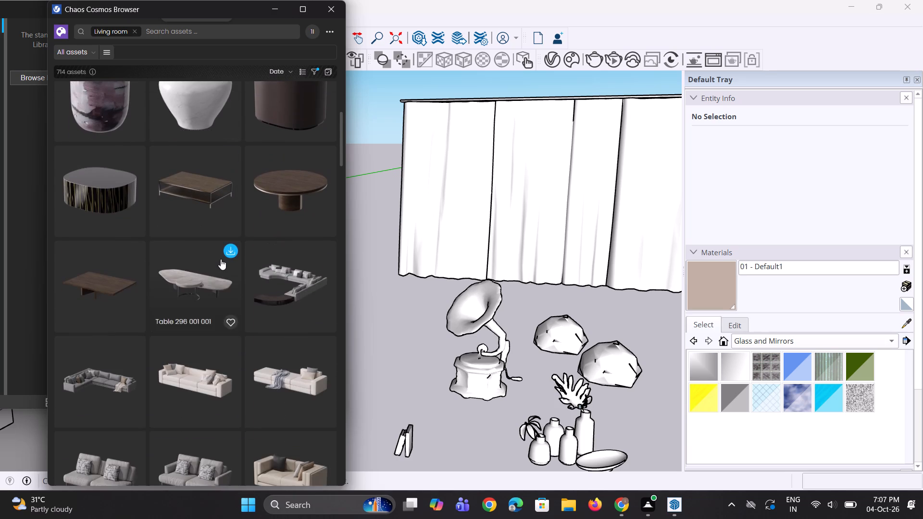
{"action": "scroll", "coordinate": [221, 259], "scroll_direction": "down", "scroll_amount": 7}
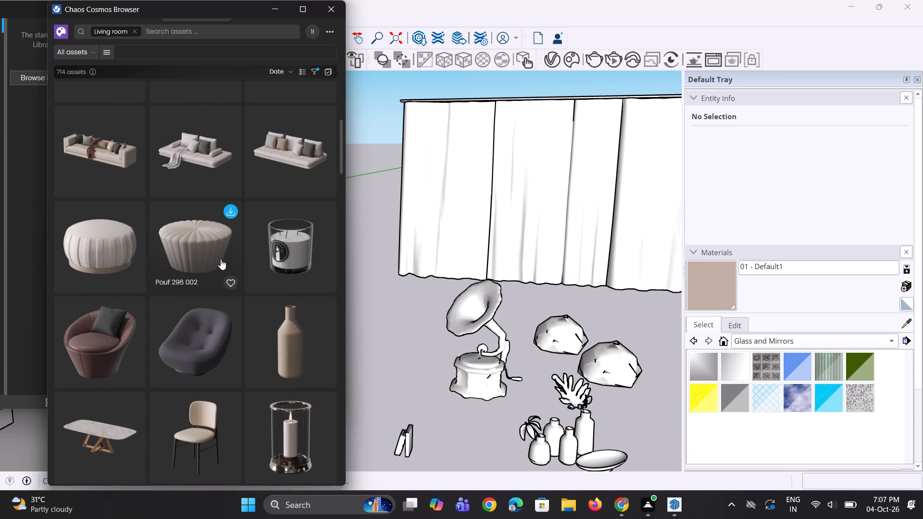
{"action": "scroll", "coordinate": [221, 259], "scroll_direction": "down", "scroll_amount": 5}
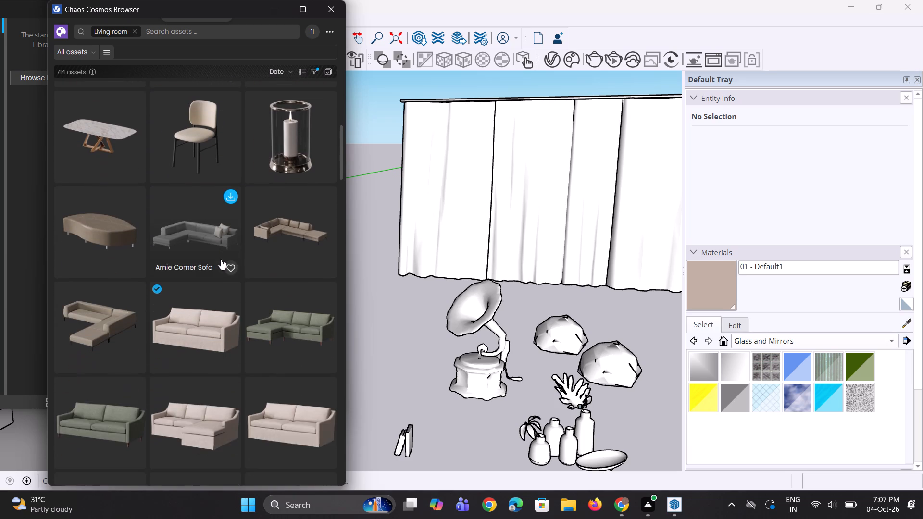
{"action": "scroll", "coordinate": [221, 259], "scroll_direction": "down", "scroll_amount": 8}
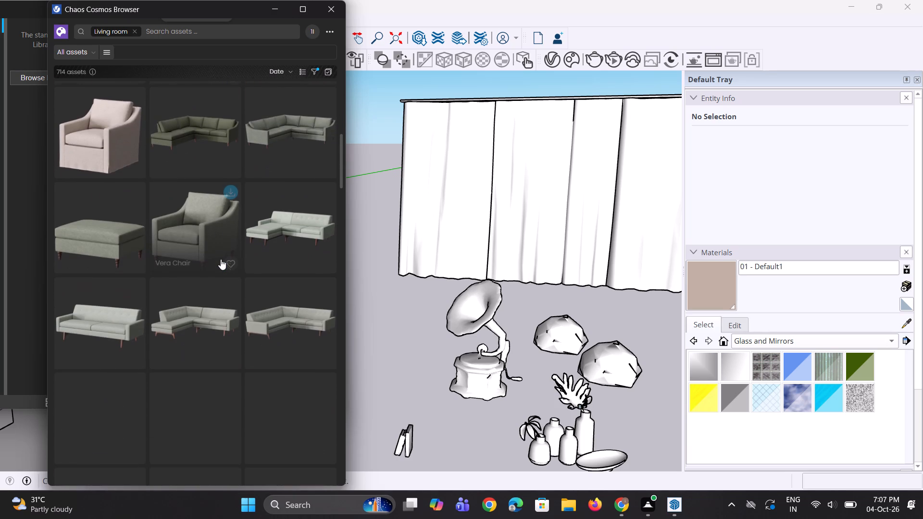
{"action": "scroll", "coordinate": [221, 259], "scroll_direction": "down", "scroll_amount": 4}
{"action": "scroll", "coordinate": [219, 240], "scroll_direction": "up", "scroll_amount": 3}
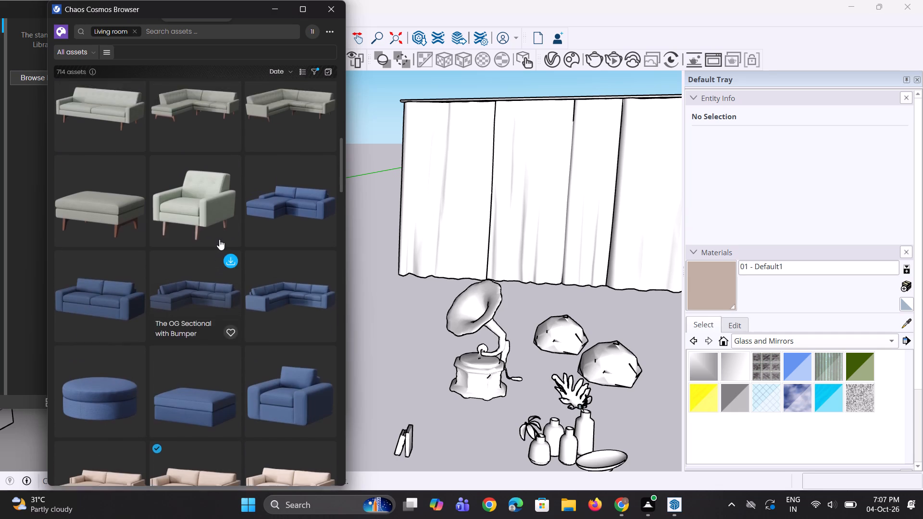
{"action": "scroll", "coordinate": [219, 239], "scroll_direction": "up", "scroll_amount": 13}
{"action": "scroll", "coordinate": [217, 235], "scroll_direction": "down", "scroll_amount": 12}
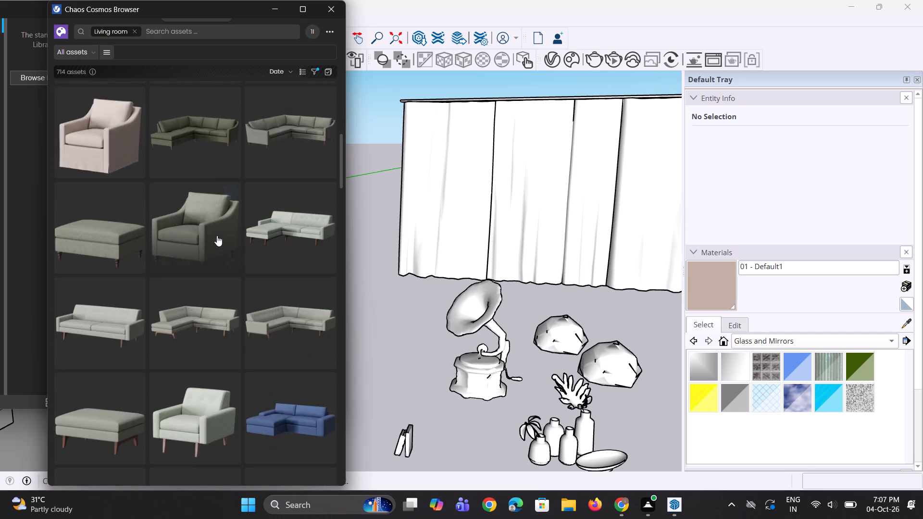
{"action": "scroll", "coordinate": [217, 235], "scroll_direction": "down", "scroll_amount": 18}
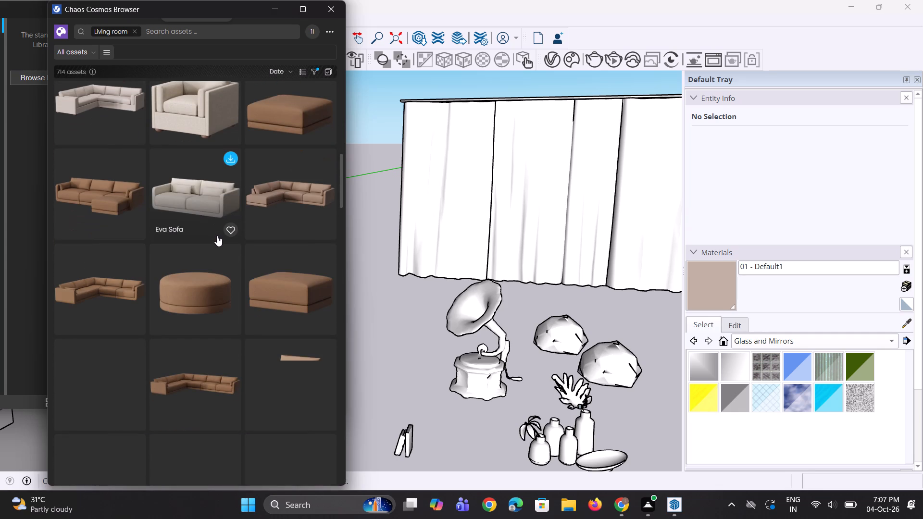
{"action": "scroll", "coordinate": [217, 235], "scroll_direction": "down", "scroll_amount": 7}
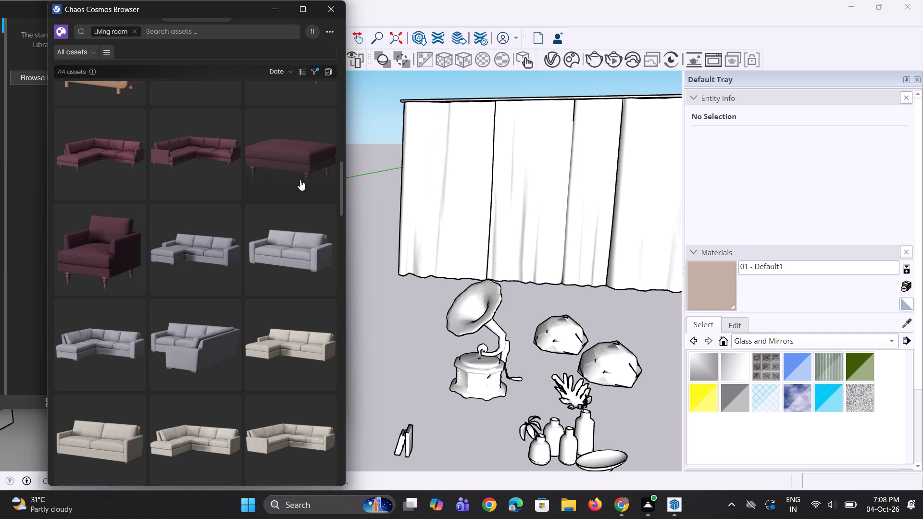
{"action": "scroll", "coordinate": [290, 210], "scroll_direction": "down", "scroll_amount": 8}
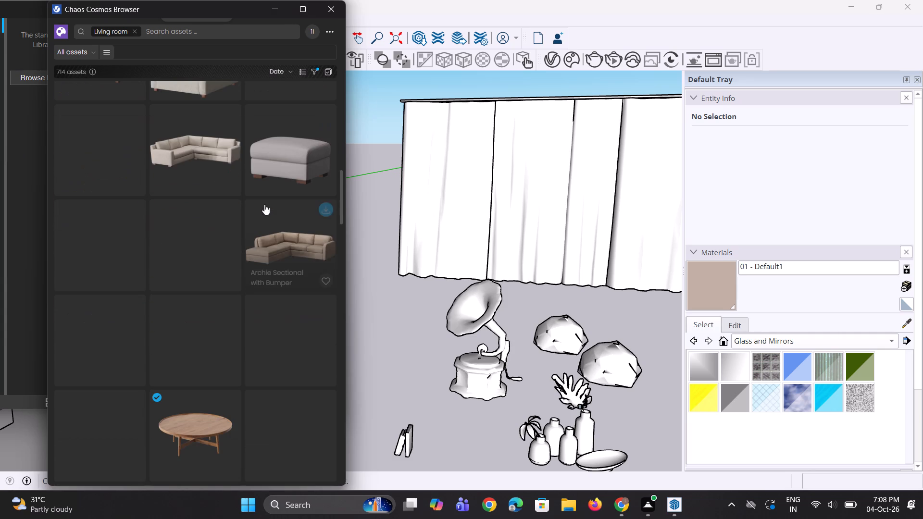
{"action": "scroll", "coordinate": [269, 240], "scroll_direction": "down", "scroll_amount": 5}
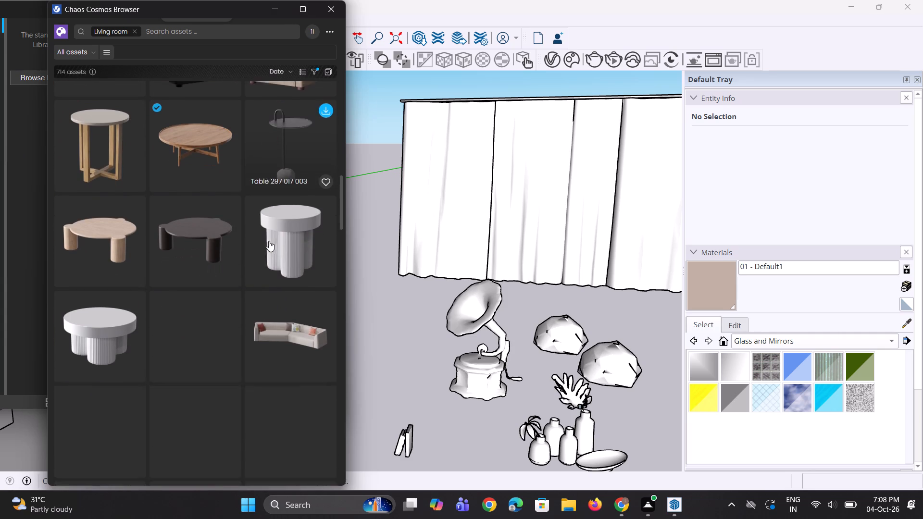
{"action": "scroll", "coordinate": [271, 237], "scroll_direction": "down", "scroll_amount": 6}
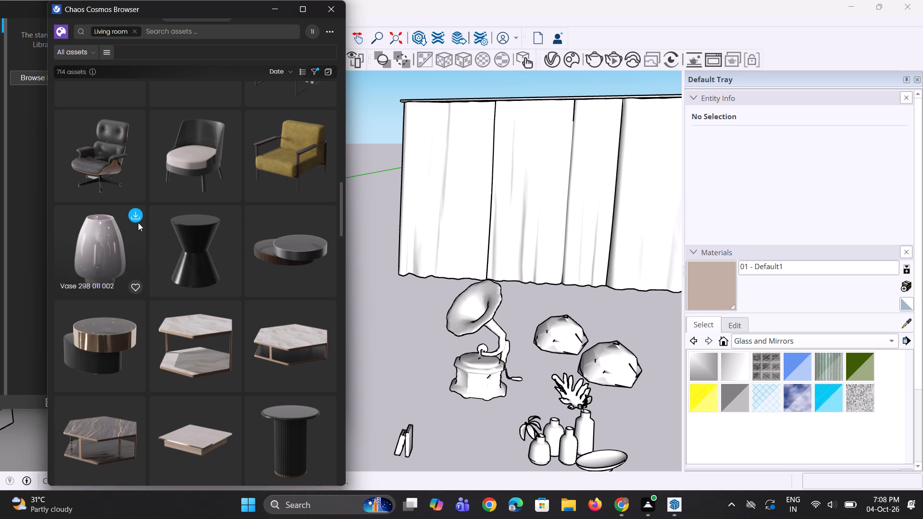
{"action": "scroll", "coordinate": [247, 308], "scroll_direction": "down", "scroll_amount": 7}
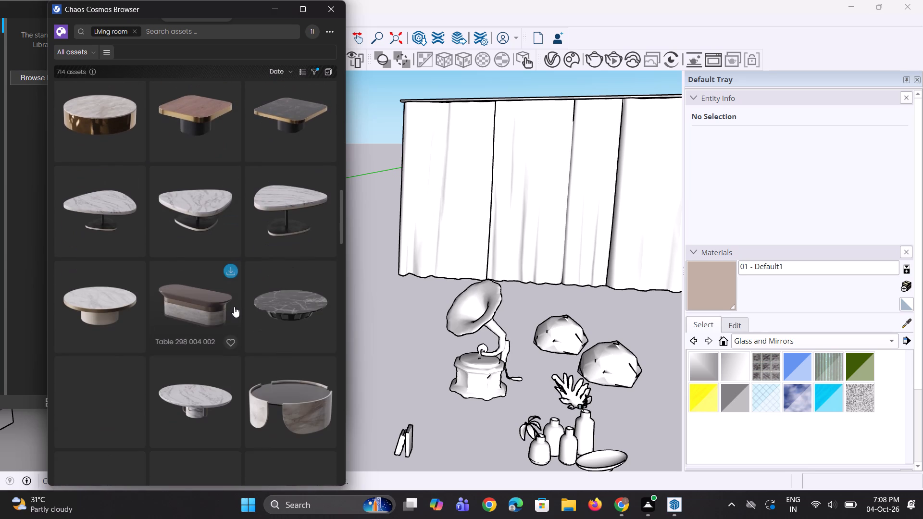
{"action": "scroll", "coordinate": [234, 307], "scroll_direction": "down", "scroll_amount": 3}
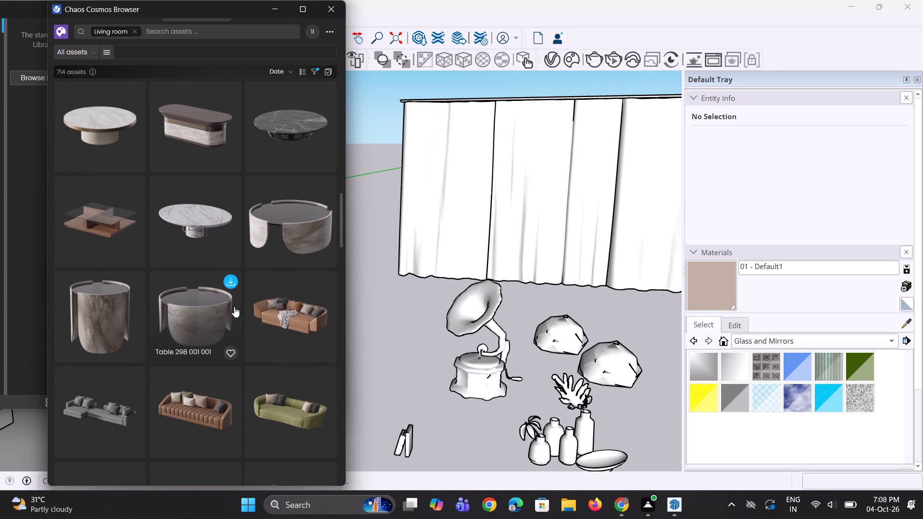
{"action": "scroll", "coordinate": [234, 307], "scroll_direction": "up", "scroll_amount": 4}
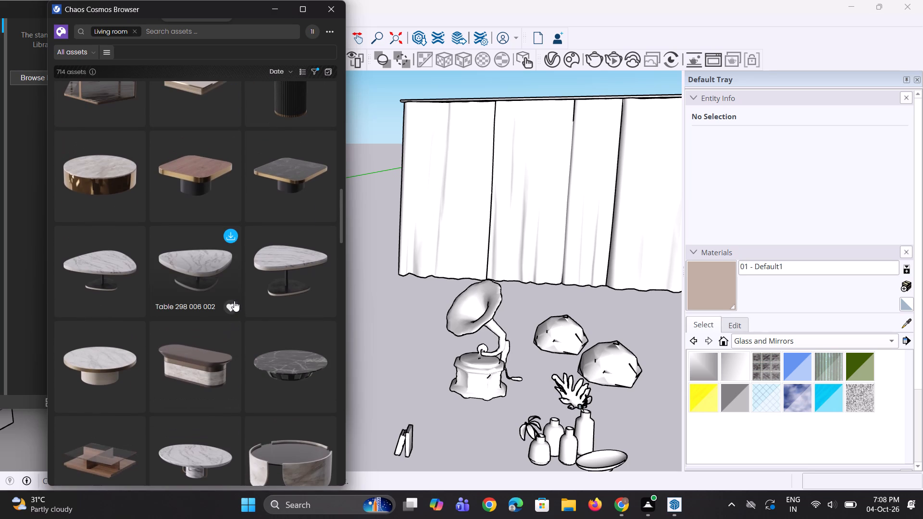
{"action": "scroll", "coordinate": [234, 301], "scroll_direction": "down", "scroll_amount": 5}
{"action": "scroll", "coordinate": [232, 300], "scroll_direction": "up", "scroll_amount": 2}
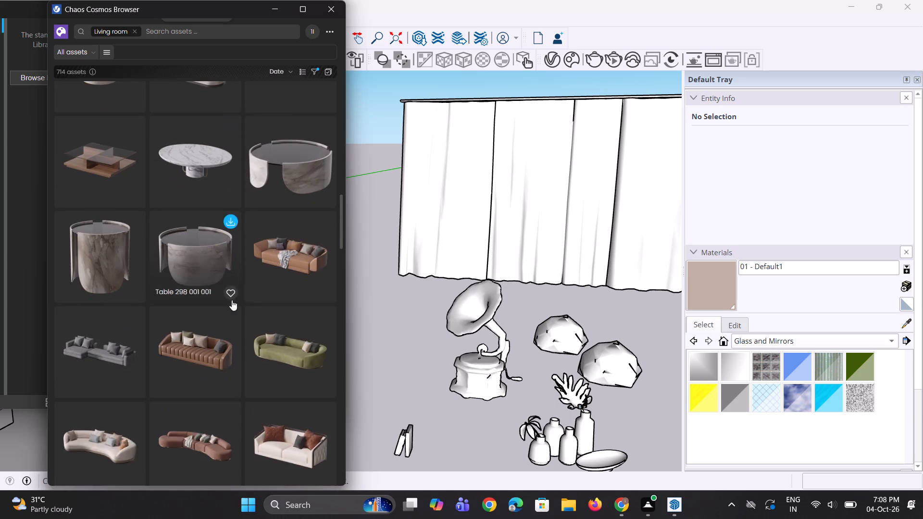
{"action": "scroll", "coordinate": [232, 300], "scroll_direction": "up", "scroll_amount": 16}
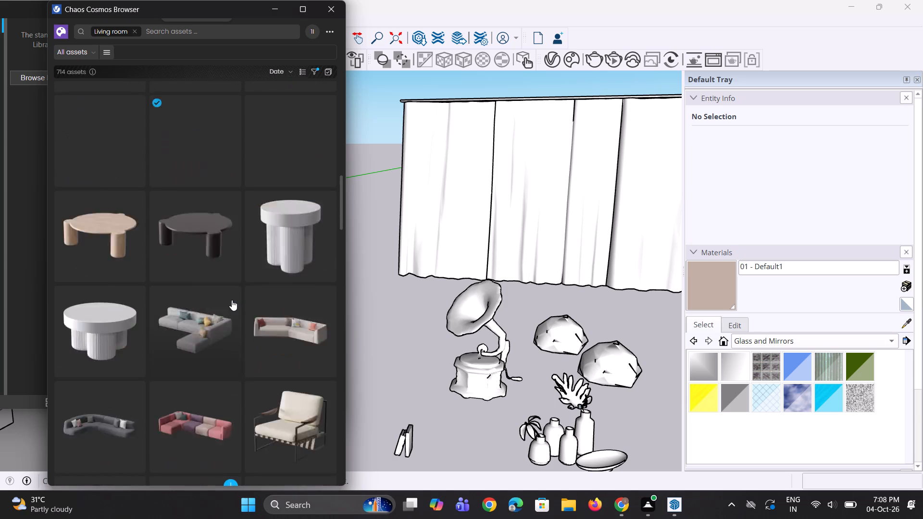
Look through the tables, armchairs and sofas among the Living room assets to choose a center table for the room.
{"action": "scroll", "coordinate": [232, 297], "scroll_direction": "down", "scroll_amount": 1}
{"action": "scroll", "coordinate": [232, 297], "scroll_direction": "up", "scroll_amount": 10}
{"action": "scroll", "coordinate": [232, 296], "scroll_direction": "down", "scroll_amount": 20}
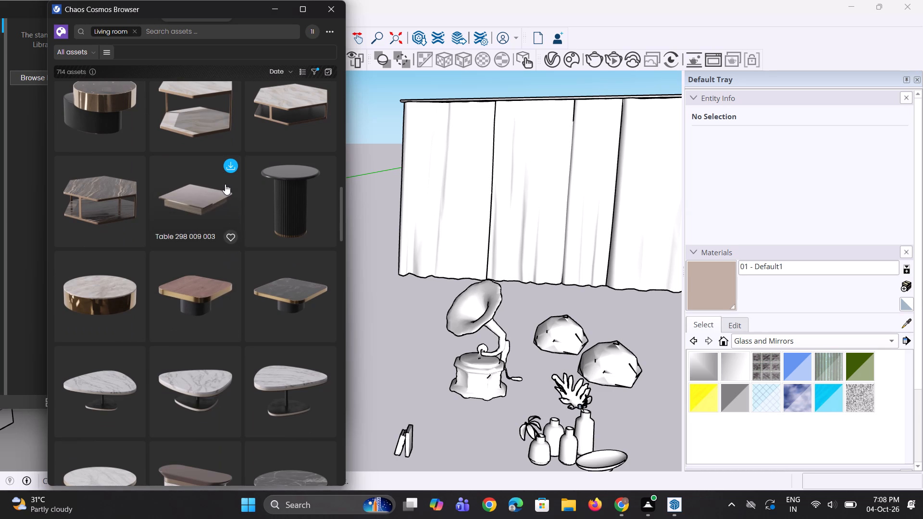
{"action": "scroll", "coordinate": [226, 269], "scroll_direction": "down", "scroll_amount": 2}
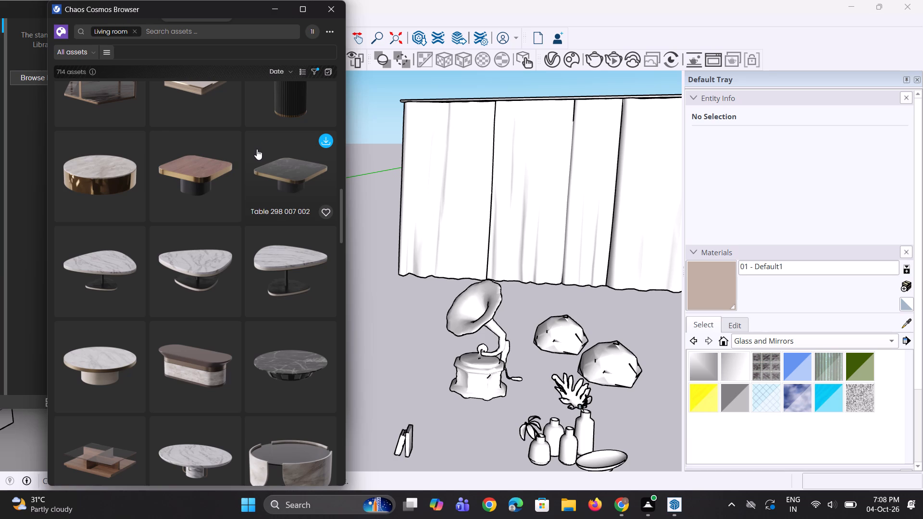
{"action": "scroll", "coordinate": [232, 246], "scroll_direction": "up", "scroll_amount": 4}
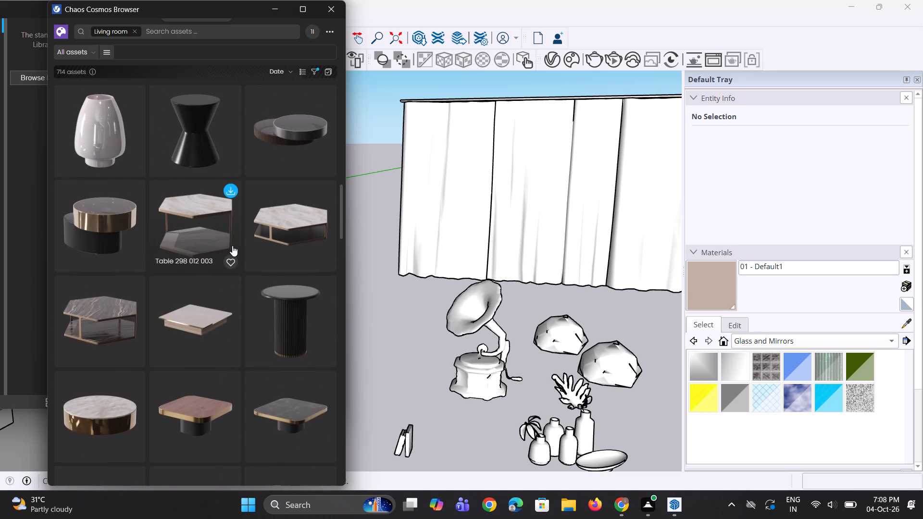
{"action": "scroll", "coordinate": [232, 246], "scroll_direction": "down", "scroll_amount": 11}
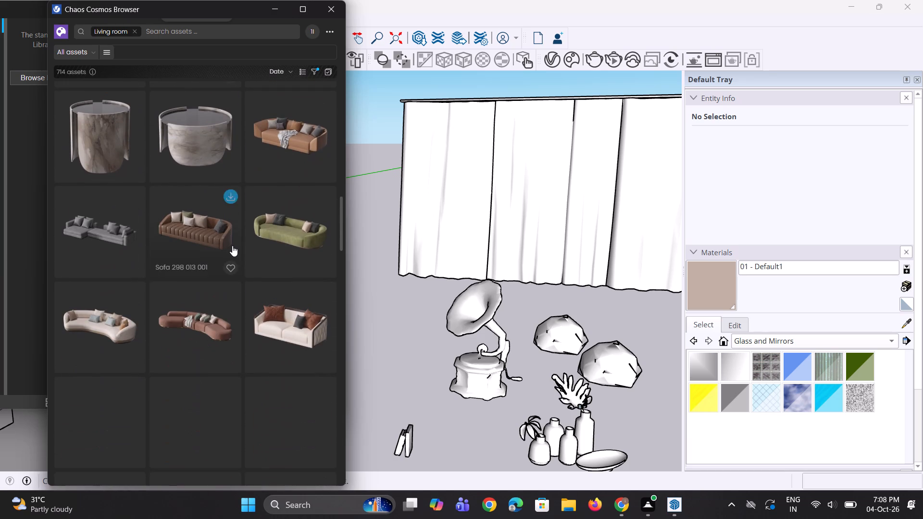
{"action": "scroll", "coordinate": [232, 246], "scroll_direction": "down", "scroll_amount": 3}
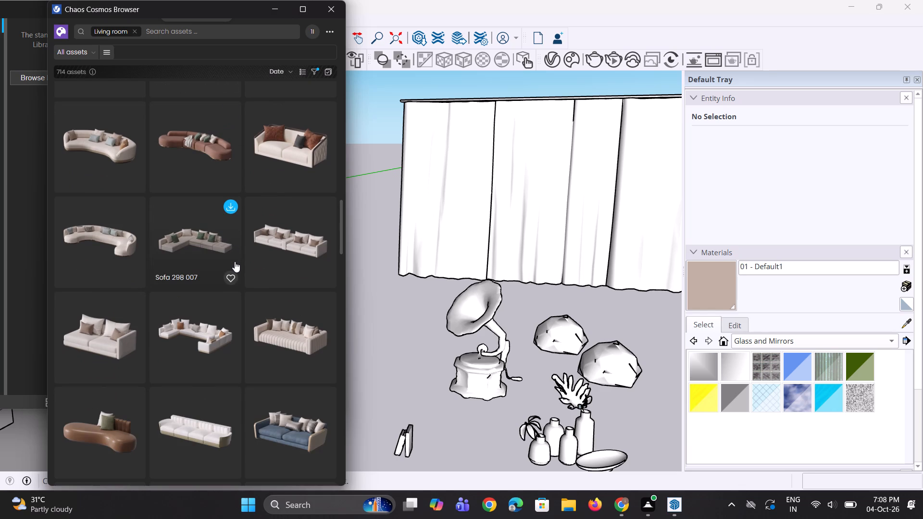
{"action": "scroll", "coordinate": [232, 262], "scroll_direction": "down", "scroll_amount": 6}
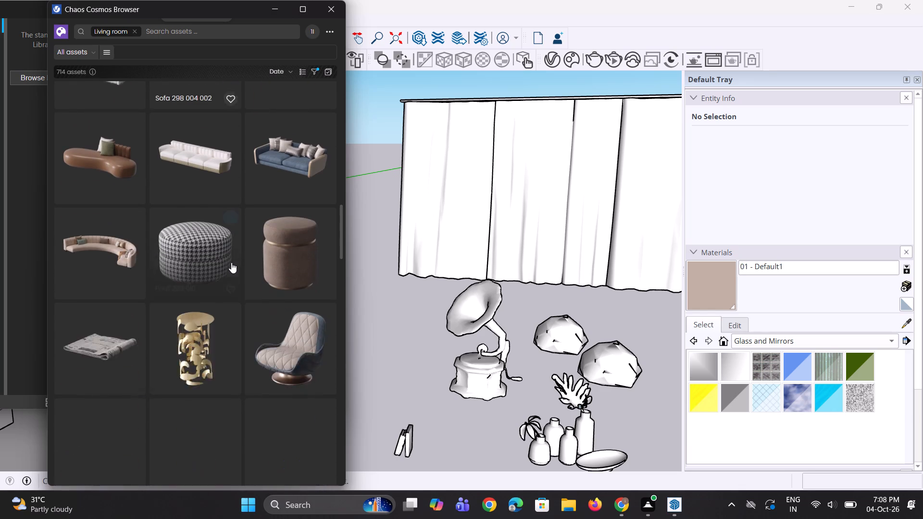
{"action": "scroll", "coordinate": [231, 262], "scroll_direction": "down", "scroll_amount": 4}
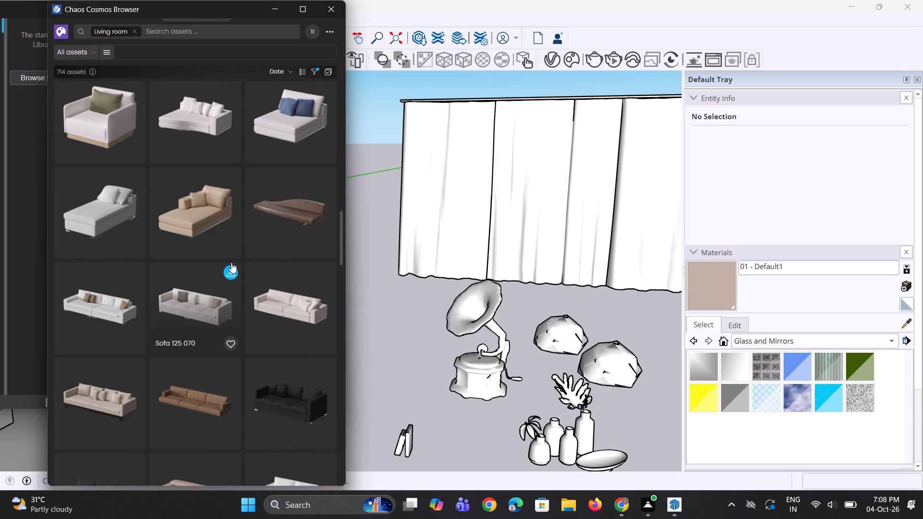
{"action": "scroll", "coordinate": [231, 262], "scroll_direction": "up", "scroll_amount": 19}
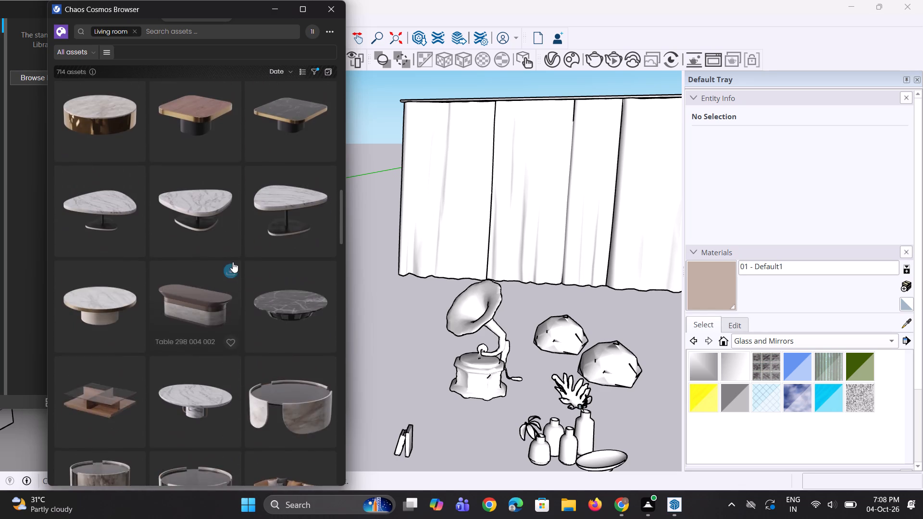
{"action": "scroll", "coordinate": [233, 262], "scroll_direction": "up", "scroll_amount": 8}
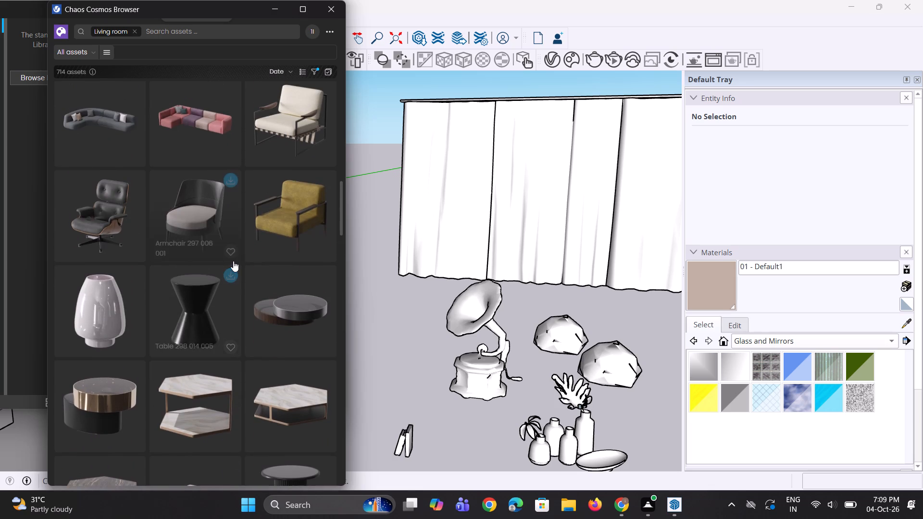
{"action": "scroll", "coordinate": [233, 261], "scroll_direction": "up", "scroll_amount": 8}
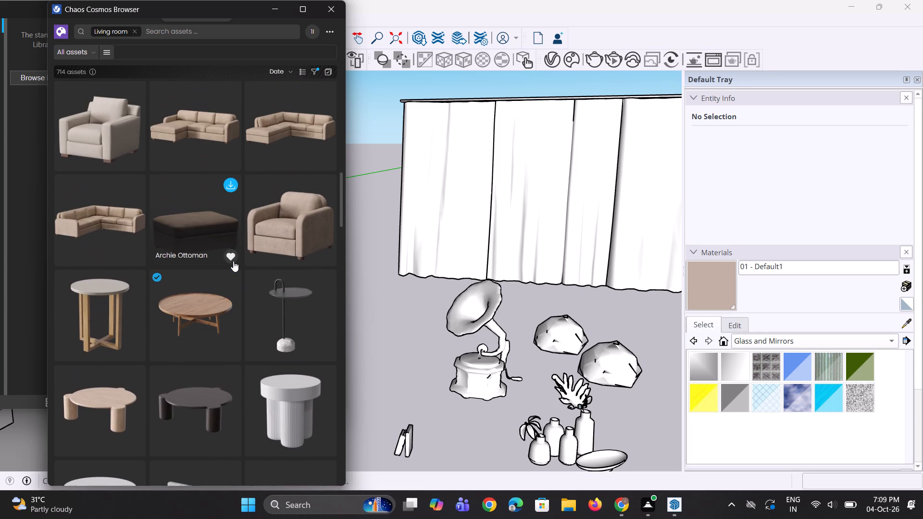
{"action": "scroll", "coordinate": [206, 270], "scroll_direction": "up", "scroll_amount": 7}
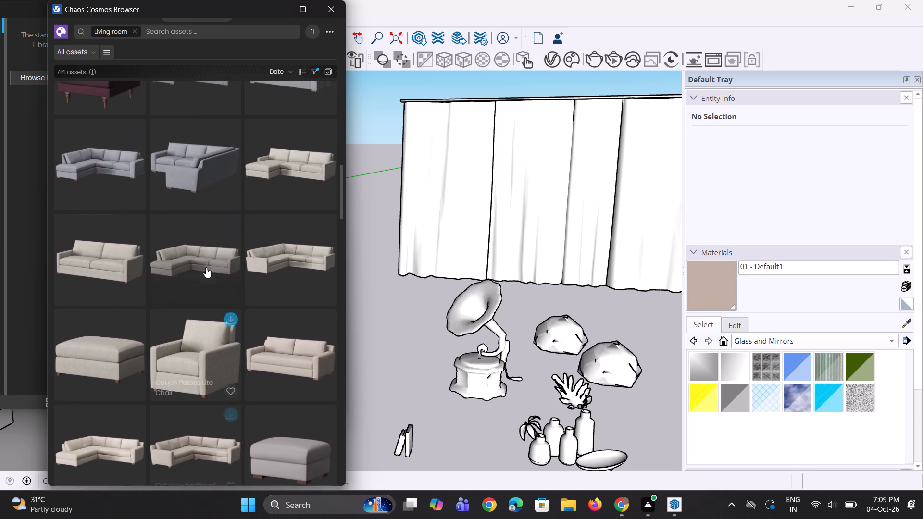
Return to the low tables in the Living room assets and download the square Table 298 009 003.
{"action": "scroll", "coordinate": [207, 265], "scroll_direction": "down", "scroll_amount": 12}
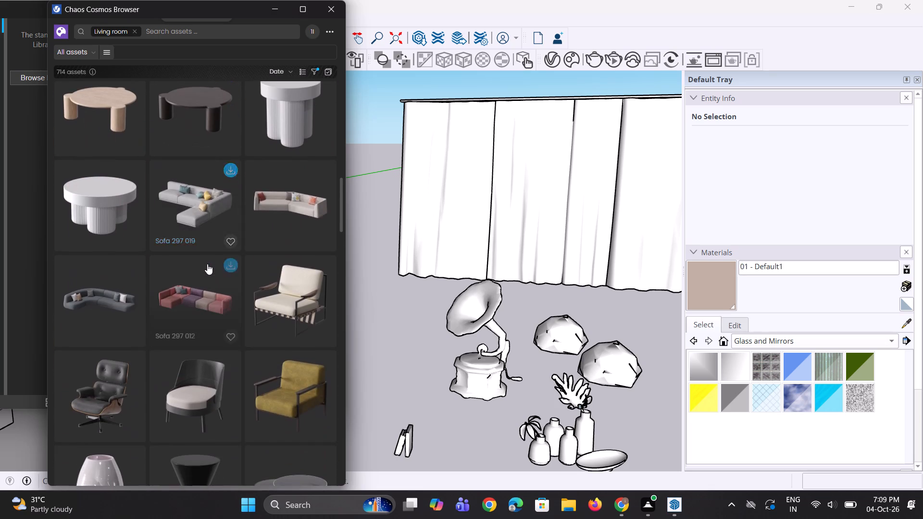
{"action": "scroll", "coordinate": [207, 264], "scroll_direction": "down", "scroll_amount": 8}
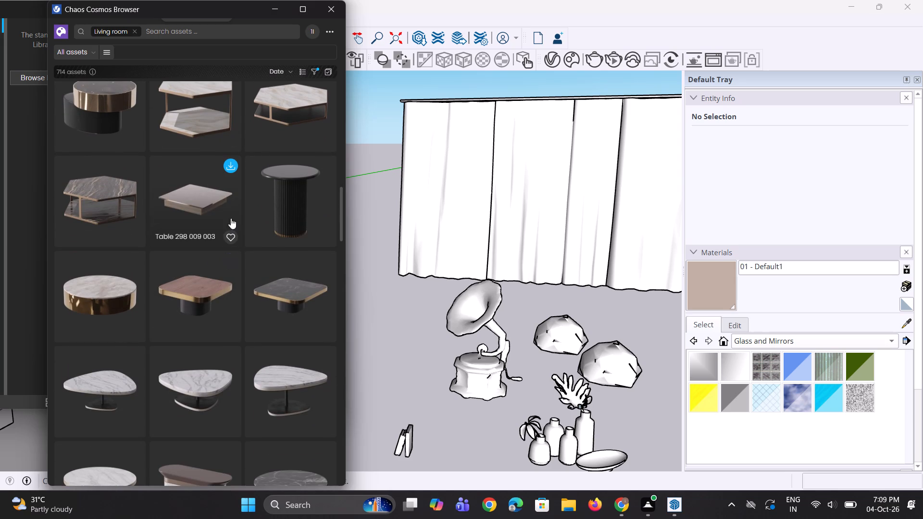
{"action": "left_click", "coordinate": [230, 168]}
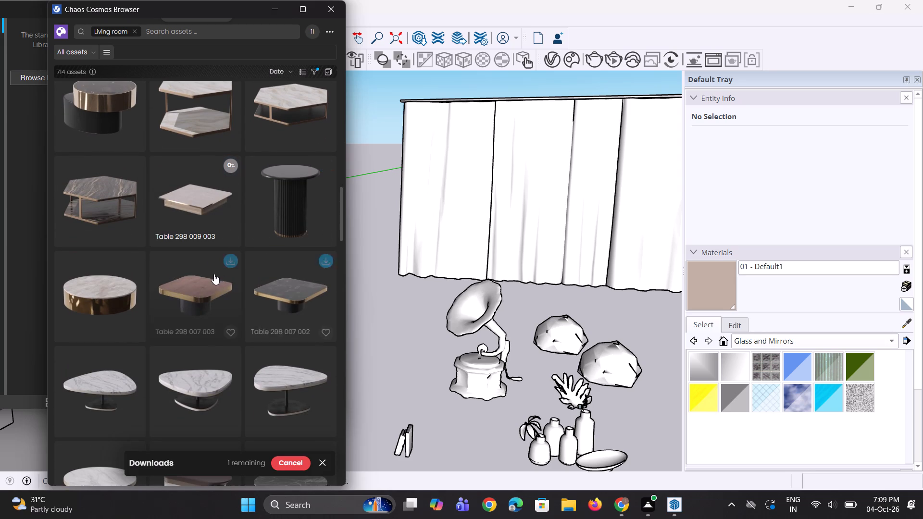
Look further through the Living room assets, including sofas, tables, TV stands, seated people and electronics, for more pieces for the room.
{"action": "scroll", "coordinate": [241, 269], "scroll_direction": "down", "scroll_amount": 11}
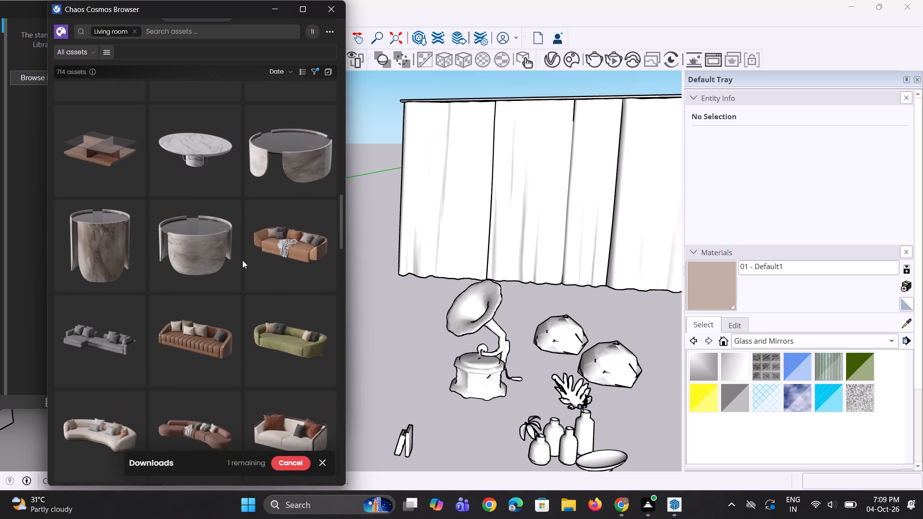
{"action": "scroll", "coordinate": [242, 260], "scroll_direction": "down", "scroll_amount": 13}
{"action": "scroll", "coordinate": [243, 259], "scroll_direction": "up", "scroll_amount": 3}
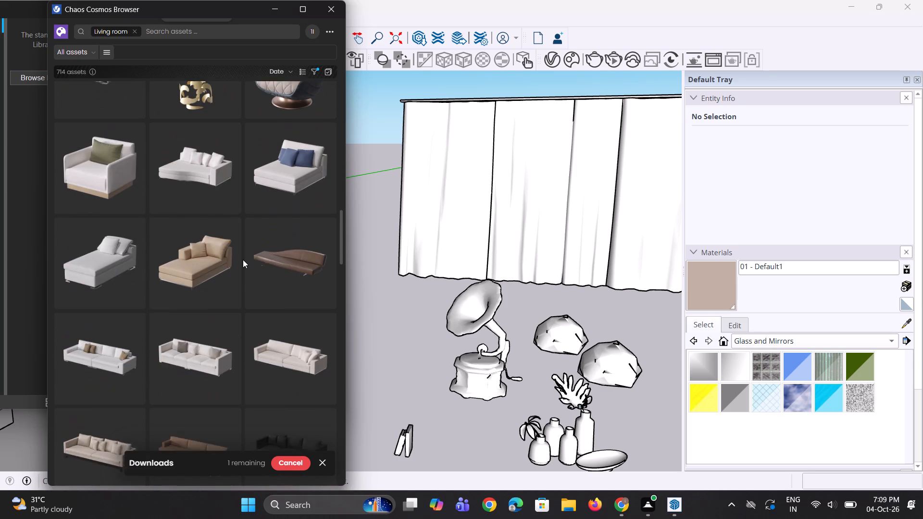
{"action": "scroll", "coordinate": [243, 259], "scroll_direction": "up", "scroll_amount": 3}
{"action": "scroll", "coordinate": [243, 259], "scroll_direction": "down", "scroll_amount": 9}
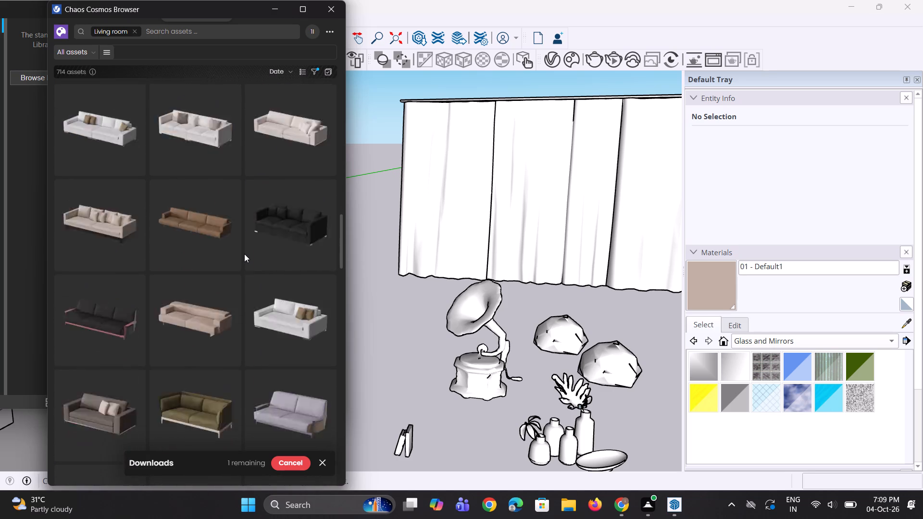
{"action": "scroll", "coordinate": [244, 254], "scroll_direction": "up", "scroll_amount": 9}
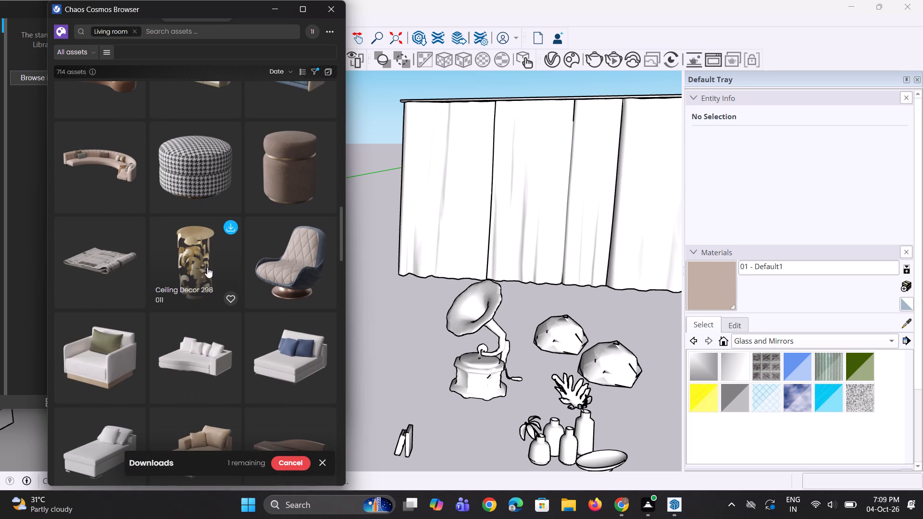
{"action": "scroll", "coordinate": [221, 254], "scroll_direction": "down", "scroll_amount": 12}
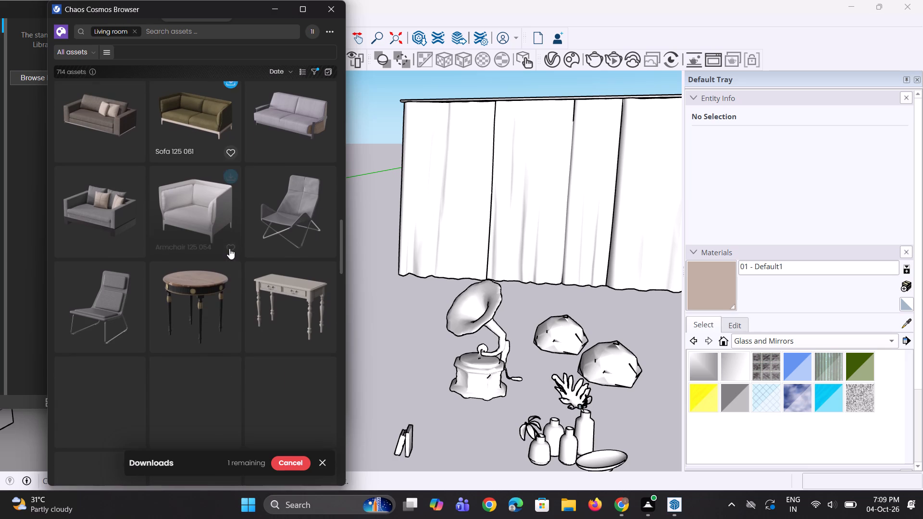
{"action": "scroll", "coordinate": [230, 248], "scroll_direction": "down", "scroll_amount": 12}
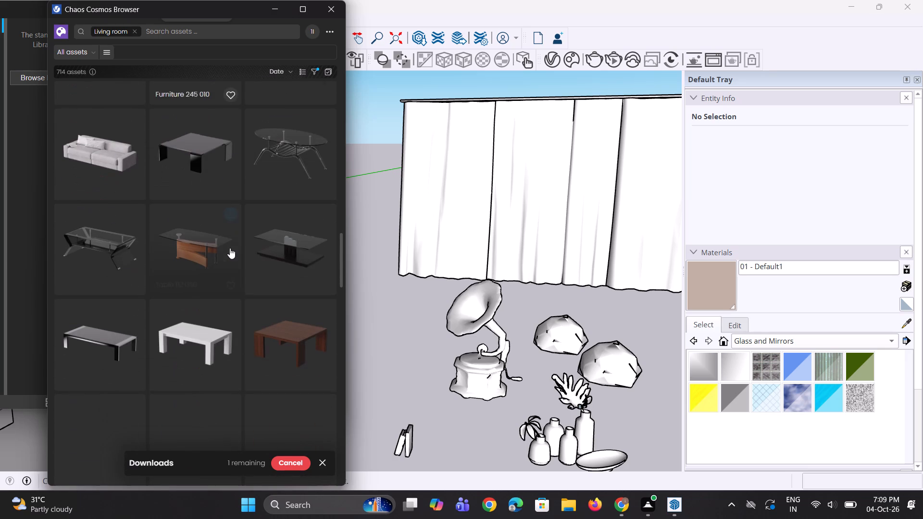
{"action": "scroll", "coordinate": [230, 248], "scroll_direction": "down", "scroll_amount": 4}
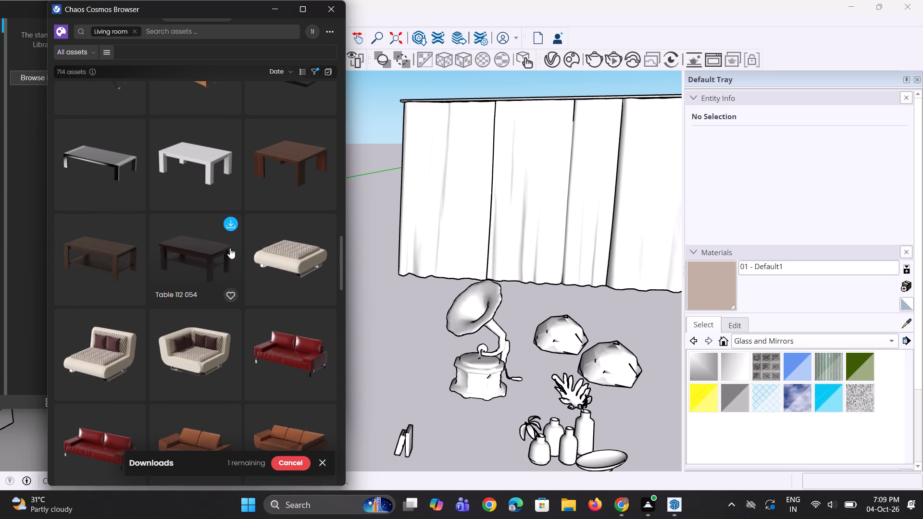
{"action": "scroll", "coordinate": [230, 248], "scroll_direction": "down", "scroll_amount": 8}
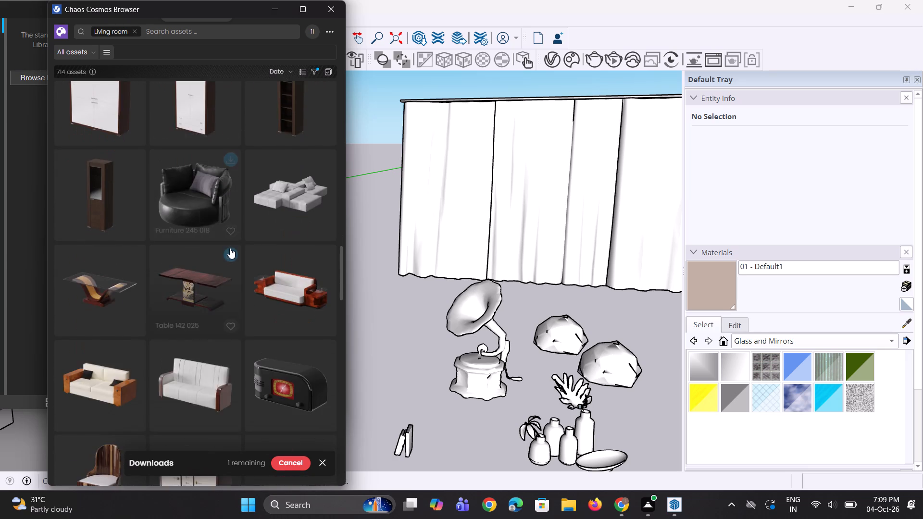
{"action": "scroll", "coordinate": [230, 248], "scroll_direction": "down", "scroll_amount": 5}
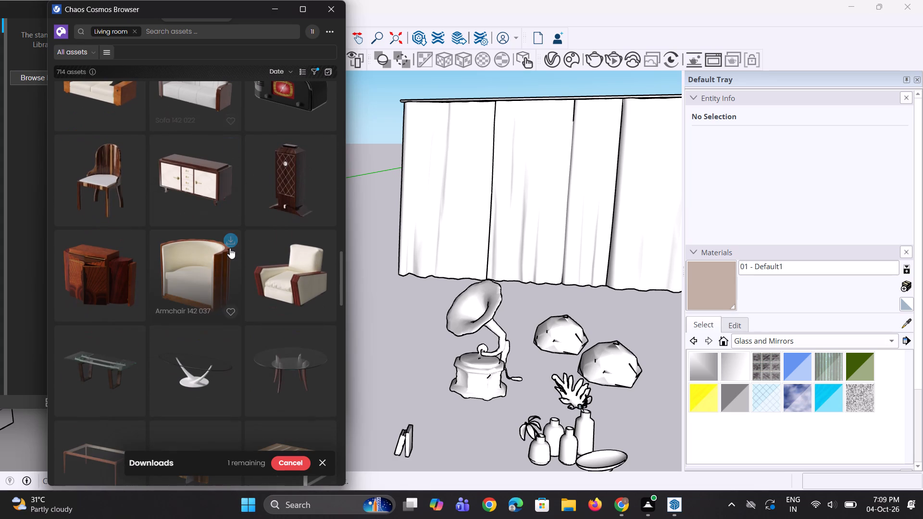
{"action": "scroll", "coordinate": [230, 248], "scroll_direction": "down", "scroll_amount": 4}
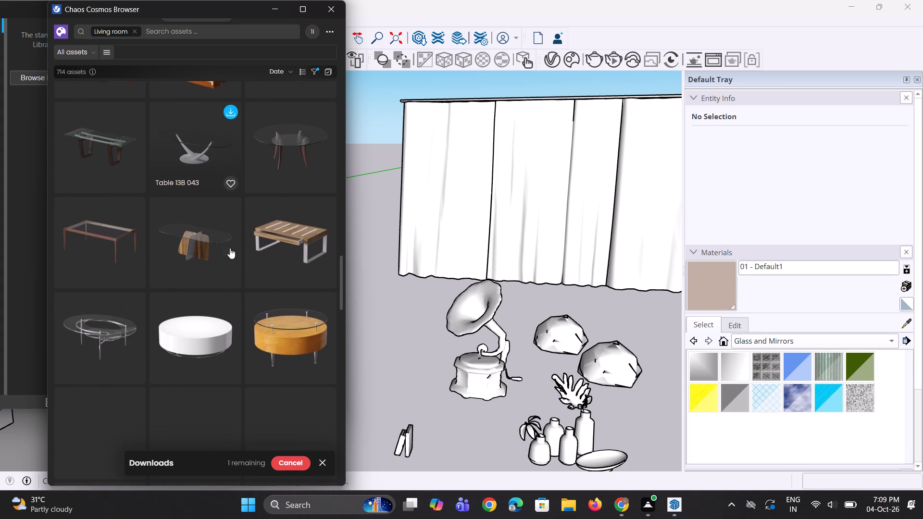
{"action": "scroll", "coordinate": [230, 248], "scroll_direction": "down", "scroll_amount": 5}
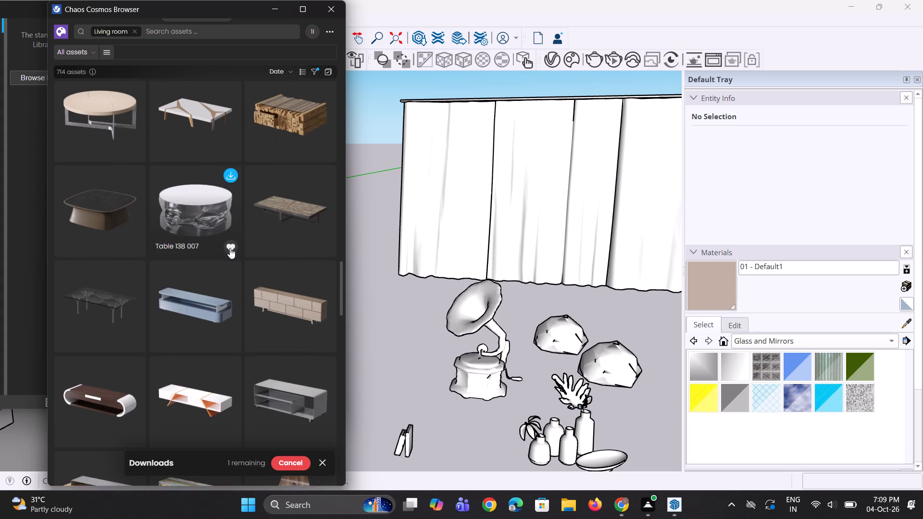
{"action": "scroll", "coordinate": [230, 248], "scroll_direction": "up", "scroll_amount": 7}
{"action": "scroll", "coordinate": [230, 248], "scroll_direction": "down", "scroll_amount": 14}
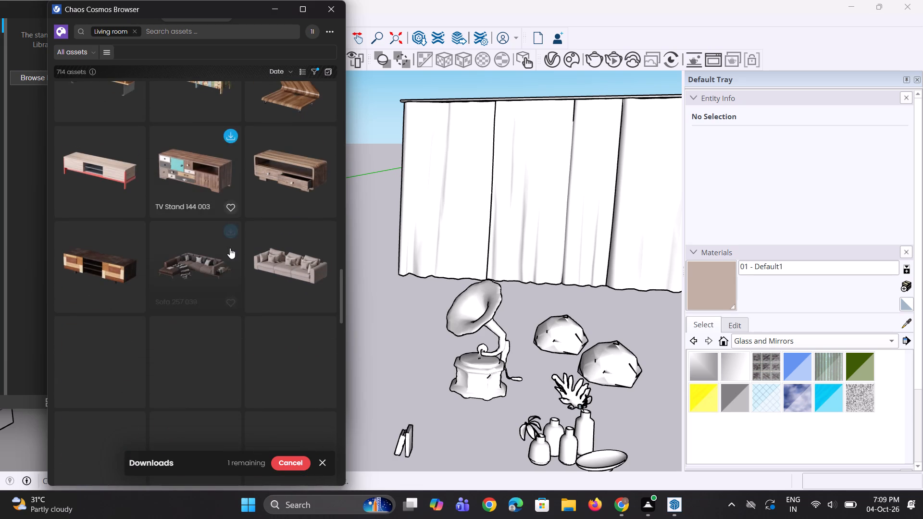
{"action": "scroll", "coordinate": [230, 248], "scroll_direction": "down", "scroll_amount": 9}
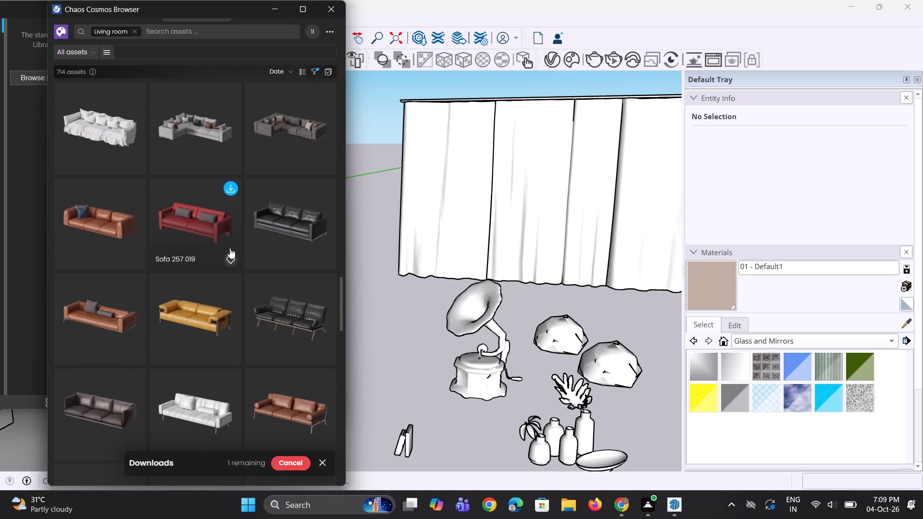
{"action": "scroll", "coordinate": [230, 248], "scroll_direction": "down", "scroll_amount": 6}
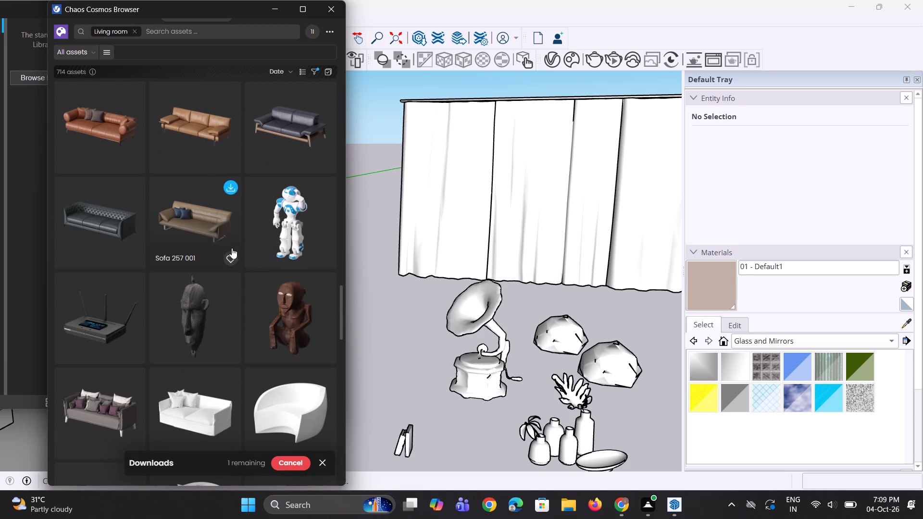
{"action": "scroll", "coordinate": [233, 249], "scroll_direction": "down", "scroll_amount": 7}
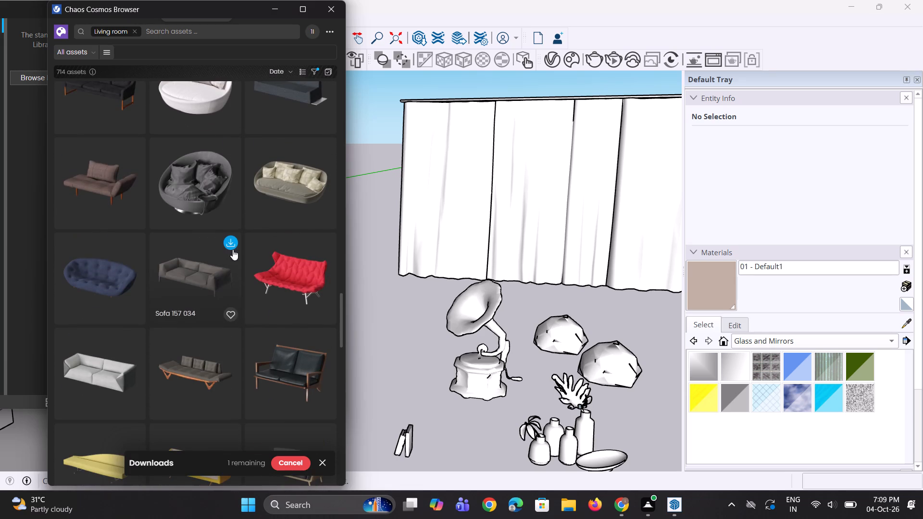
{"action": "scroll", "coordinate": [233, 249], "scroll_direction": "down", "scroll_amount": 4}
{"action": "scroll", "coordinate": [233, 249], "scroll_direction": "up", "scroll_amount": 3}
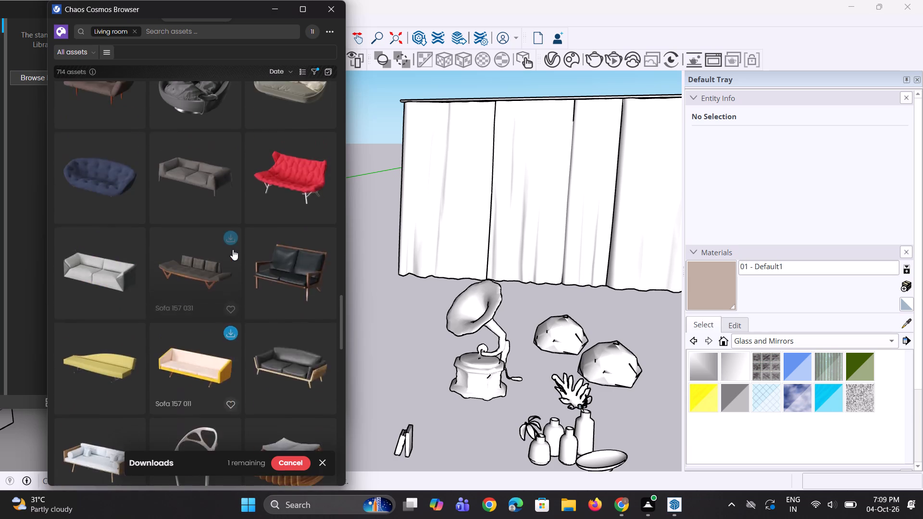
{"action": "scroll", "coordinate": [233, 249], "scroll_direction": "up", "scroll_amount": 1}
{"action": "scroll", "coordinate": [233, 249], "scroll_direction": "down", "scroll_amount": 8}
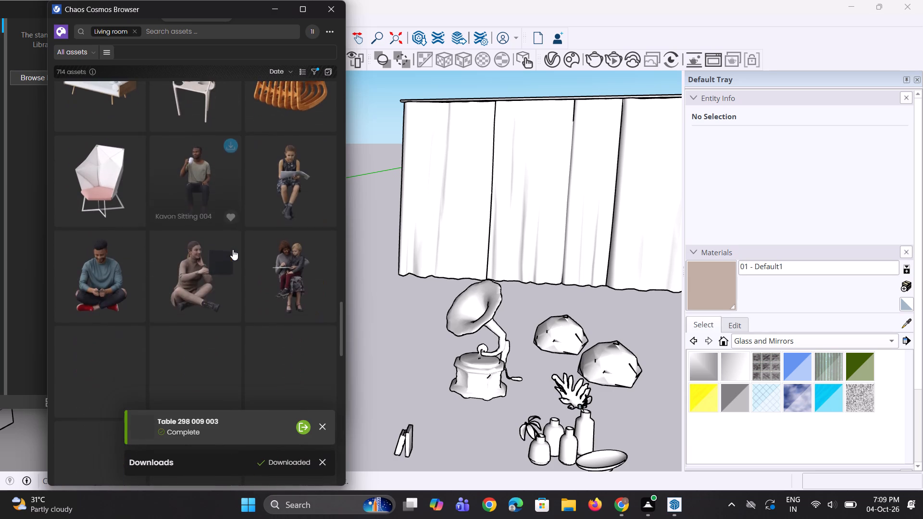
{"action": "scroll", "coordinate": [233, 249], "scroll_direction": "down", "scroll_amount": 2}
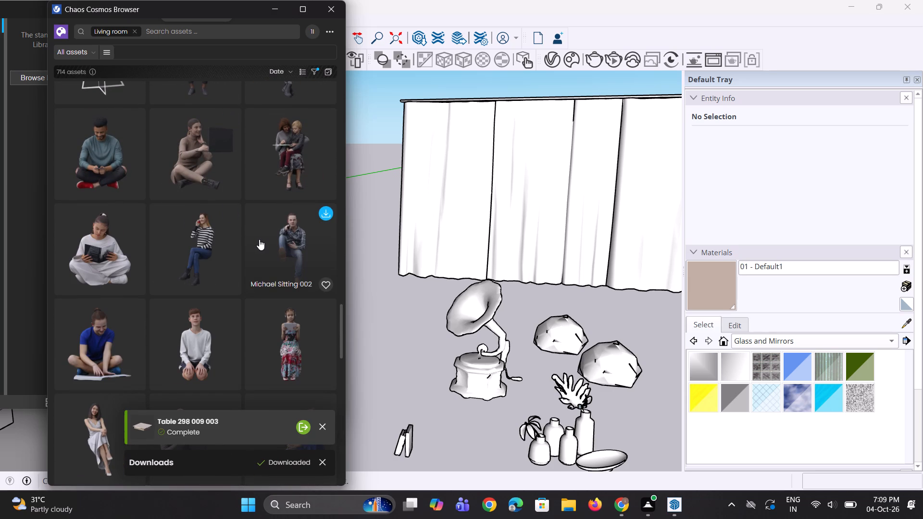
{"action": "scroll", "coordinate": [247, 246], "scroll_direction": "down", "scroll_amount": 3}
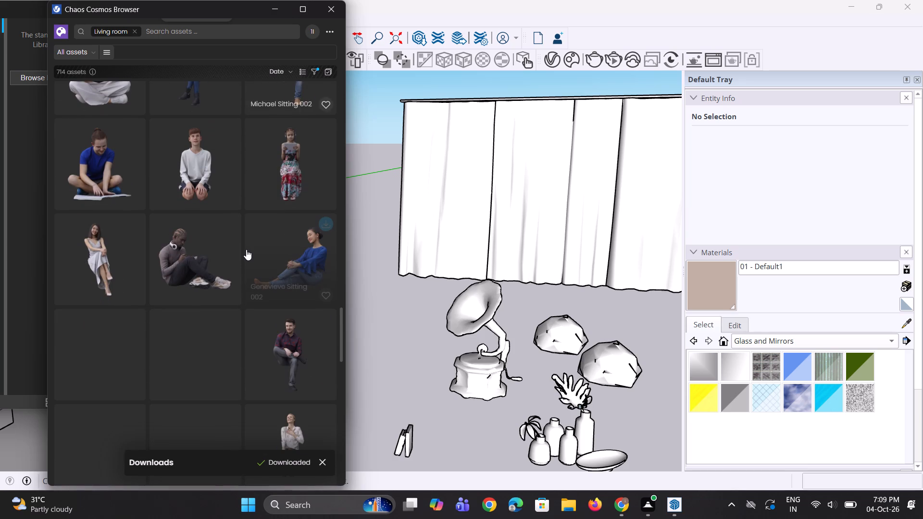
{"action": "scroll", "coordinate": [246, 249], "scroll_direction": "down", "scroll_amount": 6}
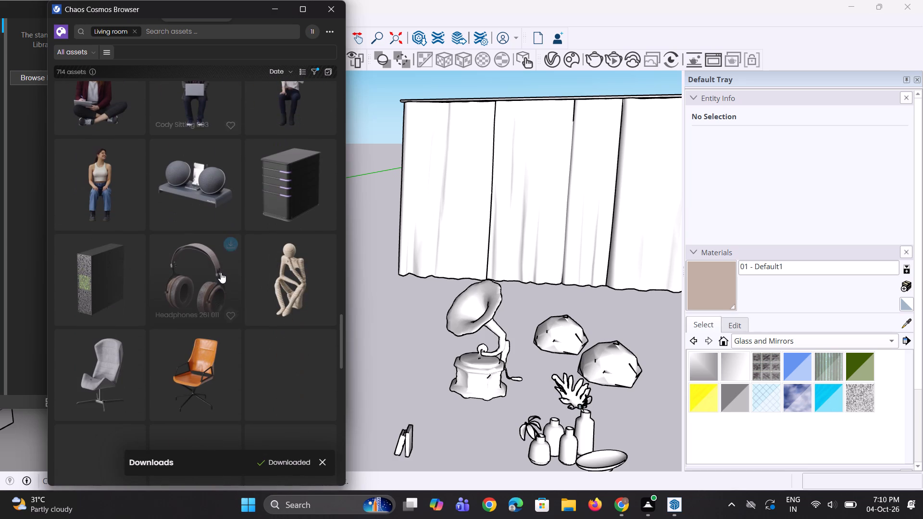
{"action": "scroll", "coordinate": [221, 272], "scroll_direction": "down", "scroll_amount": 5}
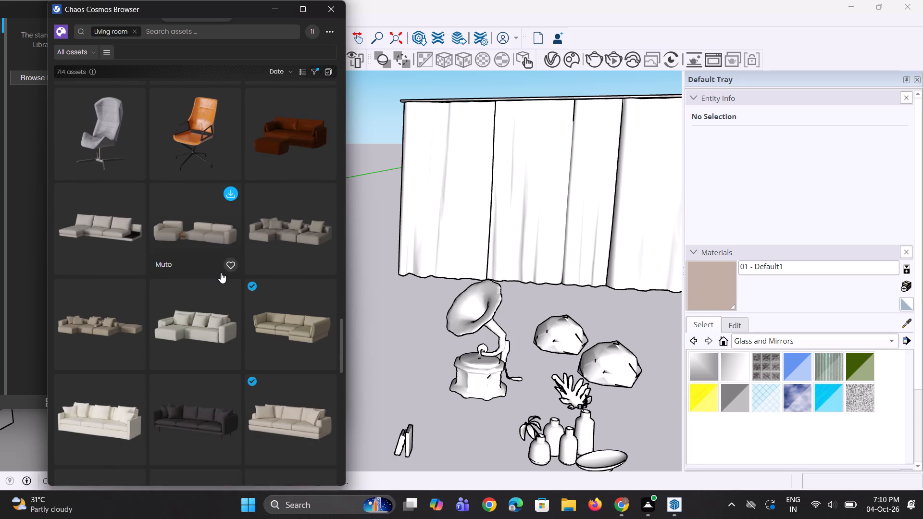
Look further through the sofas, armchairs and small tables among the Living room assets.
{"action": "scroll", "coordinate": [221, 272], "scroll_direction": "down", "scroll_amount": 8}
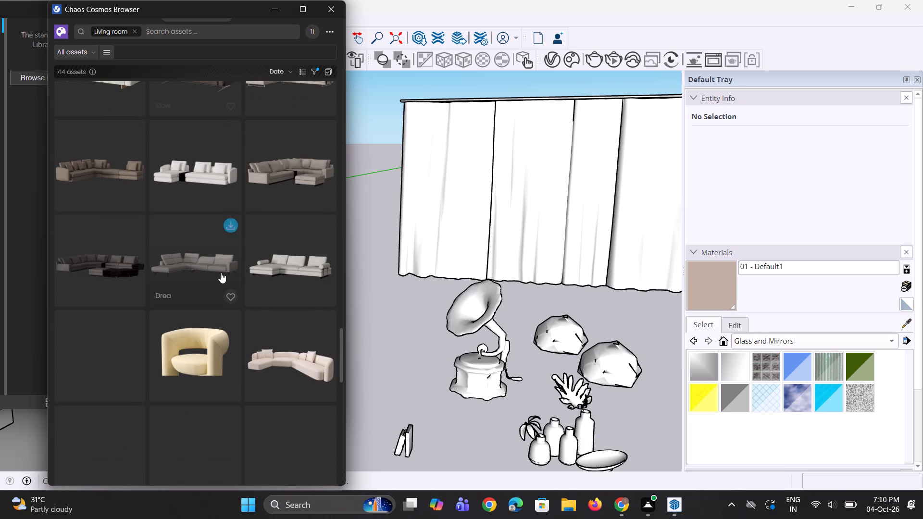
{"action": "scroll", "coordinate": [221, 272], "scroll_direction": "down", "scroll_amount": 3}
{"action": "scroll", "coordinate": [202, 323], "scroll_direction": "down", "scroll_amount": 4}
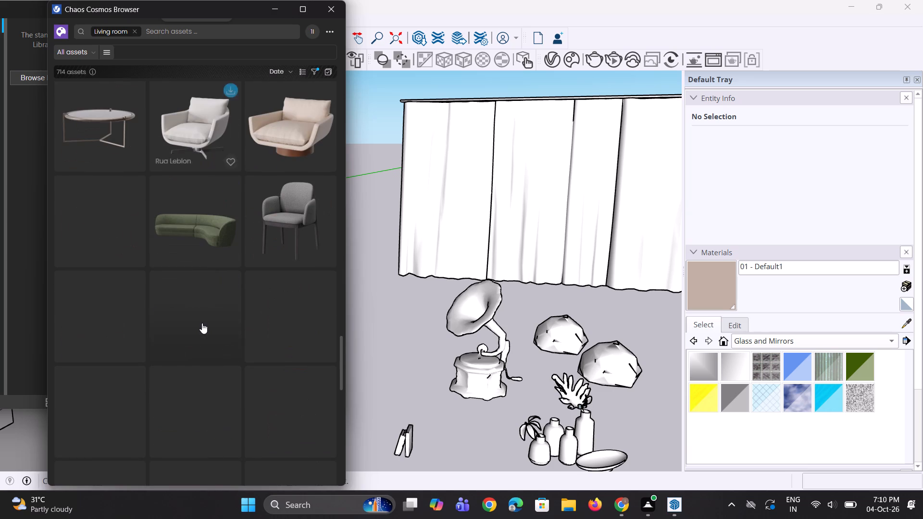
Search the Living room assets for "deceration items", then return to the Living room category.
{"action": "left_click", "coordinate": [148, 33]}
{"action": "type", "text": "deceration items"}
{"action": "key", "text": "Return"}
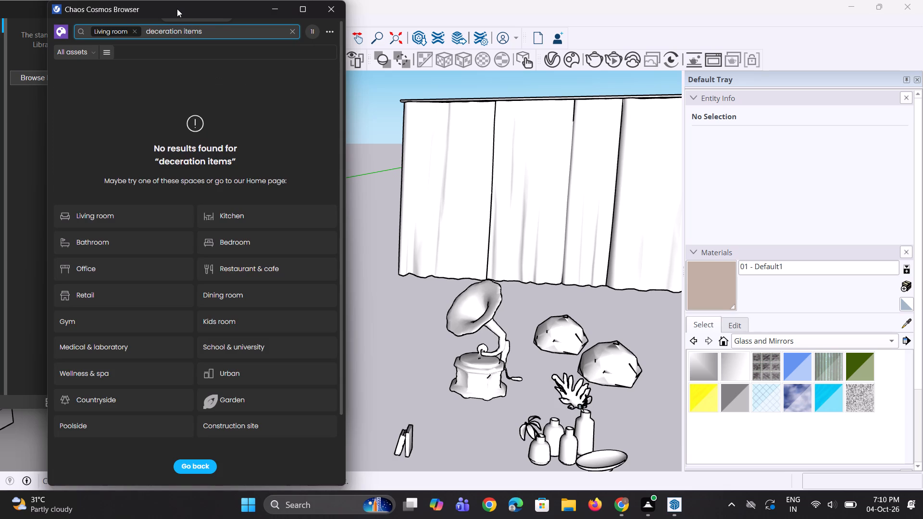
{"action": "left_click", "coordinate": [113, 213]}
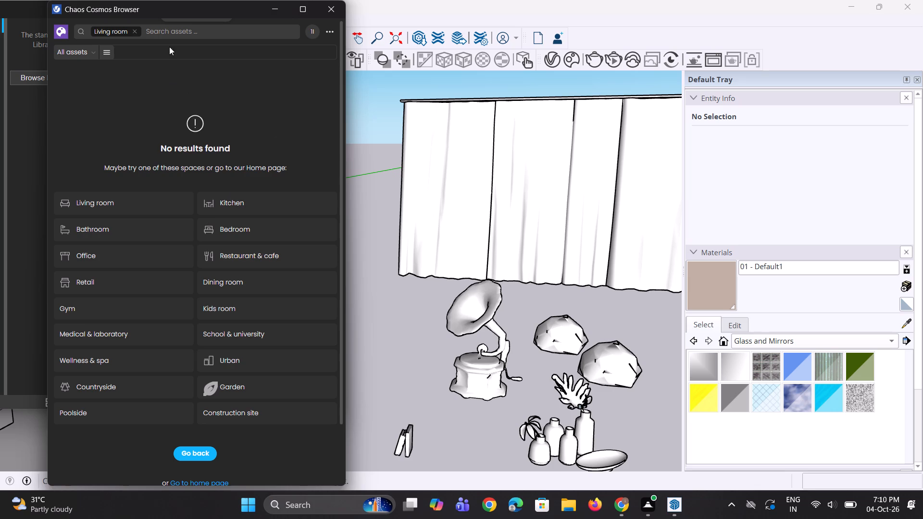
Search the Living room assets for "flower vessels".
{"action": "left_click", "coordinate": [187, 35]}
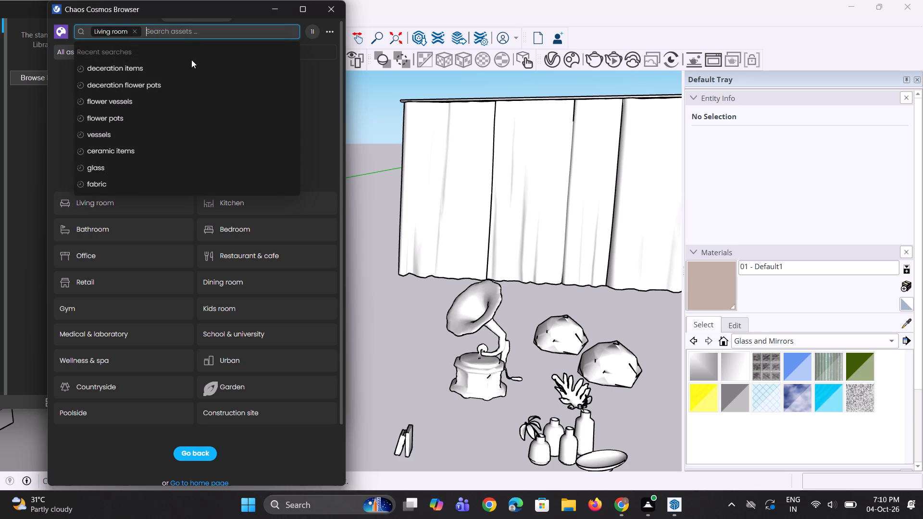
{"action": "type", "text": "flower vwss"}
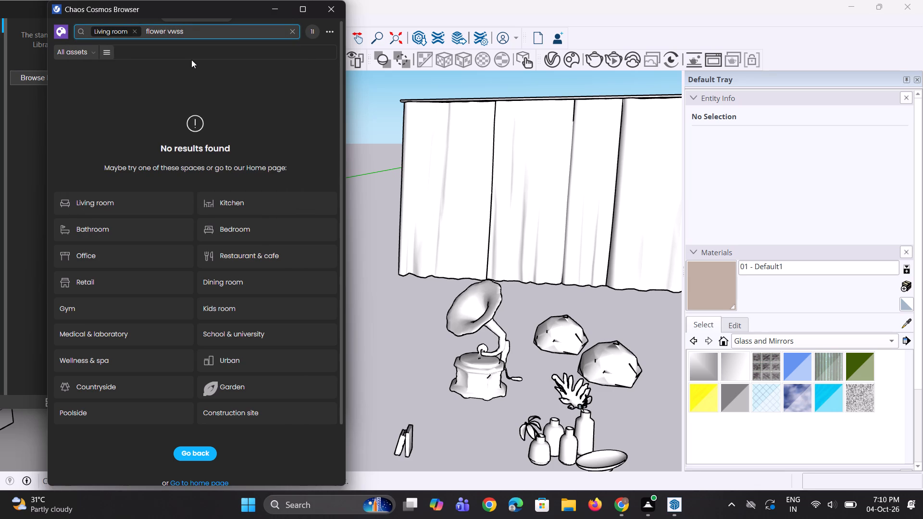
{"action": "key", "text": "BackSpace"}
{"action": "key", "text": "BackSpace"}
{"action": "key", "text": "BackSpace"}
{"action": "type", "text": "essels"}
{"action": "key", "text": "Return"}
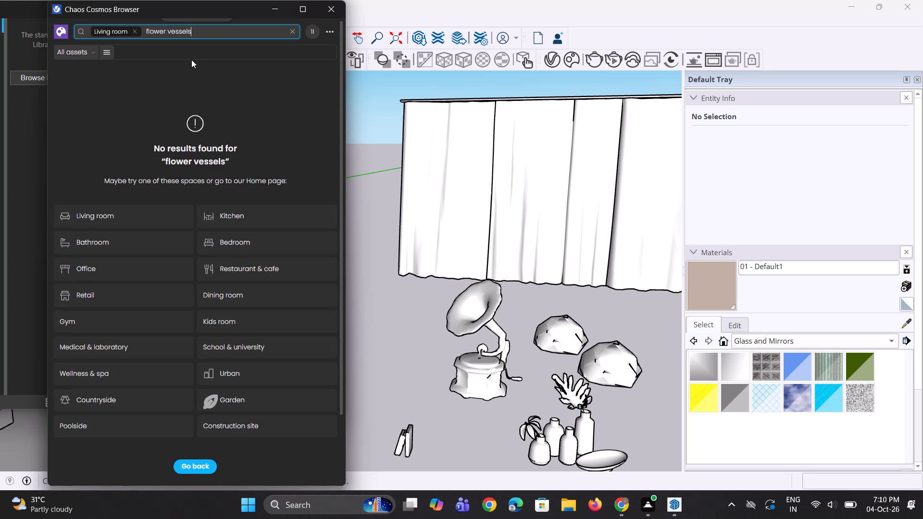
Switch the Cosmos asset category to Accessories under 3D Models.
{"action": "left_click", "coordinate": [72, 56]}
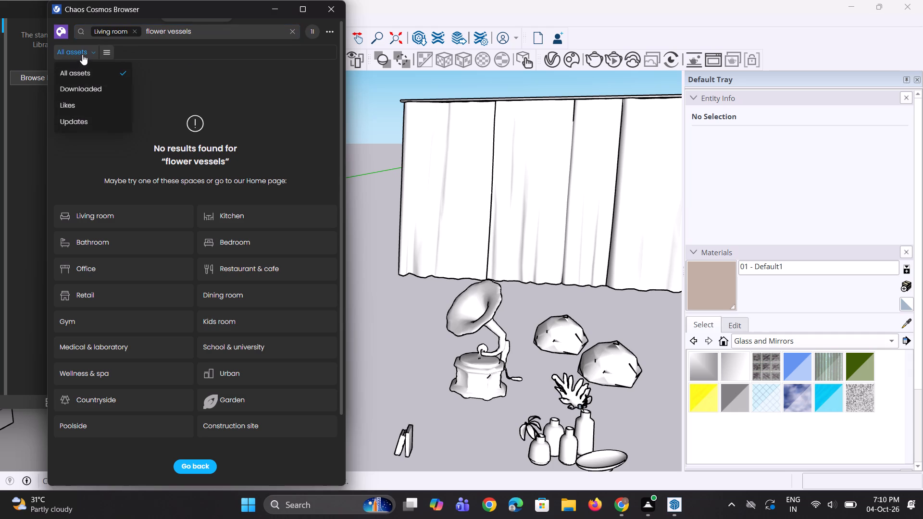
{"action": "left_click", "coordinate": [111, 54]}
{"action": "left_click", "coordinate": [121, 94]}
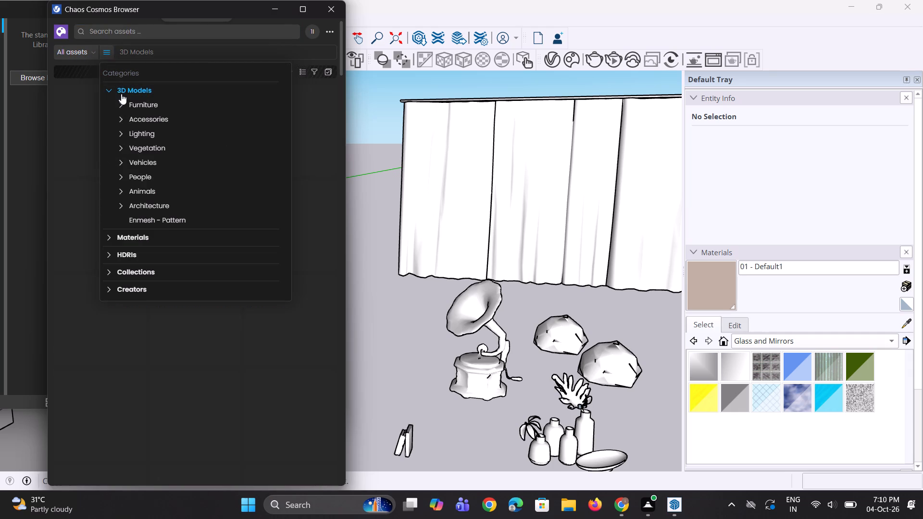
{"action": "left_click", "coordinate": [115, 241]}
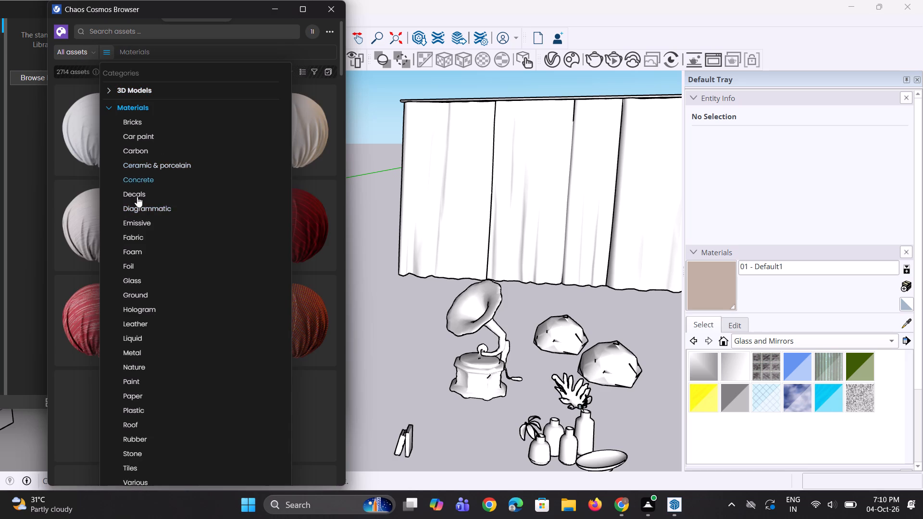
{"action": "left_click", "coordinate": [110, 88]}
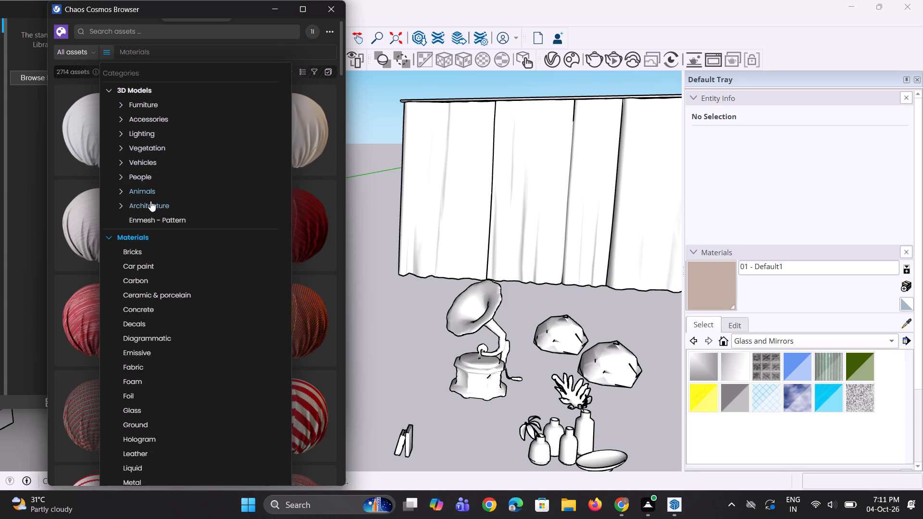
{"action": "left_click", "coordinate": [157, 124]}
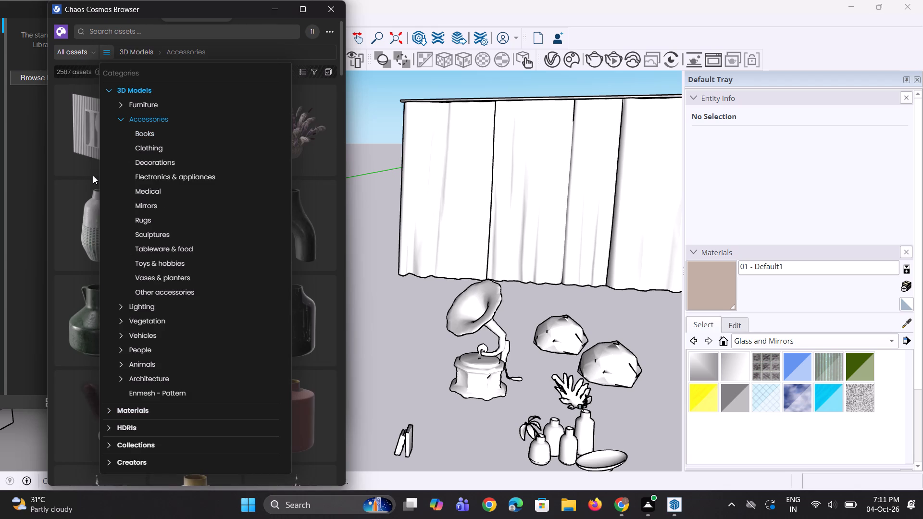
{"action": "left_click", "coordinate": [93, 175]}
Look through the Accessories assets, including vases, jars, pictures, books and baskets, for living room decor.
{"action": "scroll", "coordinate": [147, 215], "scroll_direction": "down", "scroll_amount": 8}
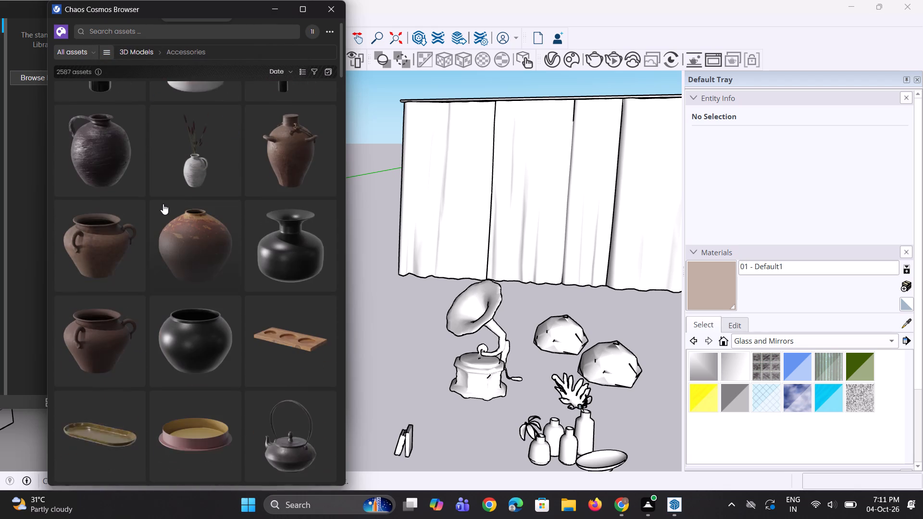
{"action": "scroll", "coordinate": [163, 203], "scroll_direction": "down", "scroll_amount": 6}
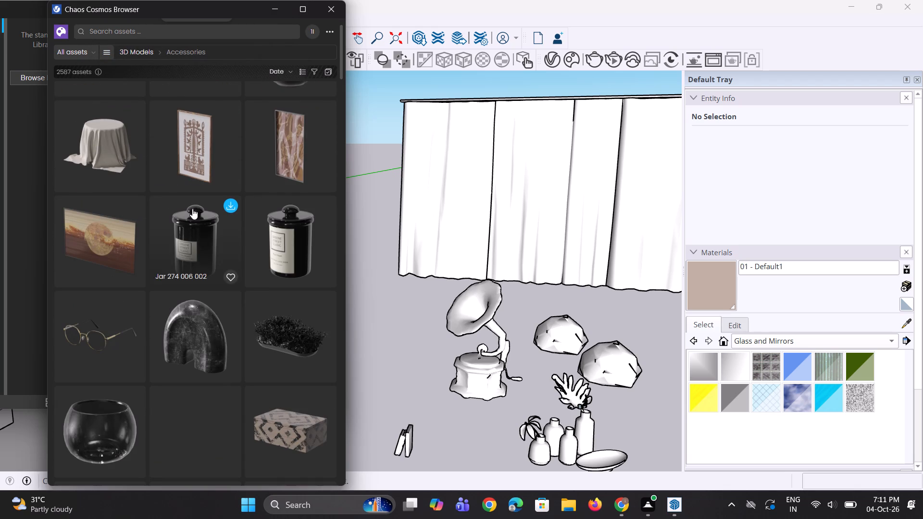
{"action": "scroll", "coordinate": [203, 241], "scroll_direction": "down", "scroll_amount": 9}
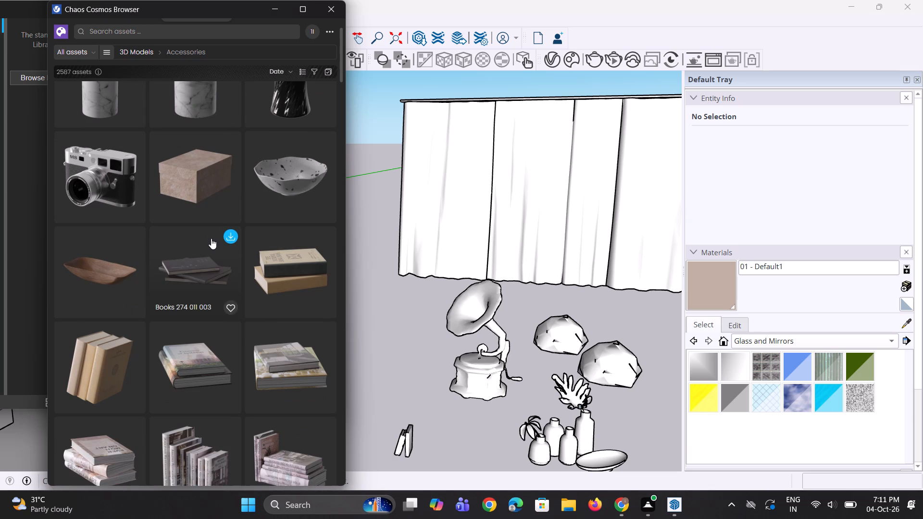
{"action": "scroll", "coordinate": [212, 241], "scroll_direction": "down", "scroll_amount": 5}
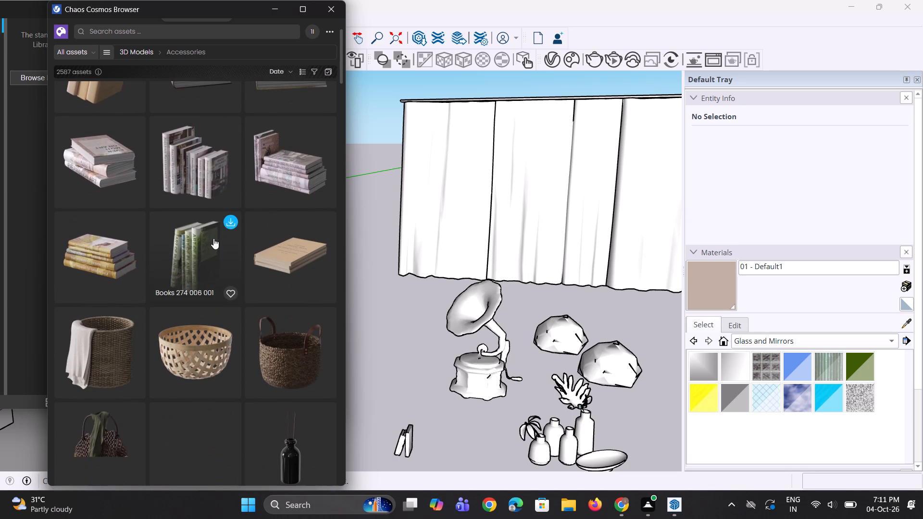
{"action": "scroll", "coordinate": [213, 238], "scroll_direction": "down", "scroll_amount": 3}
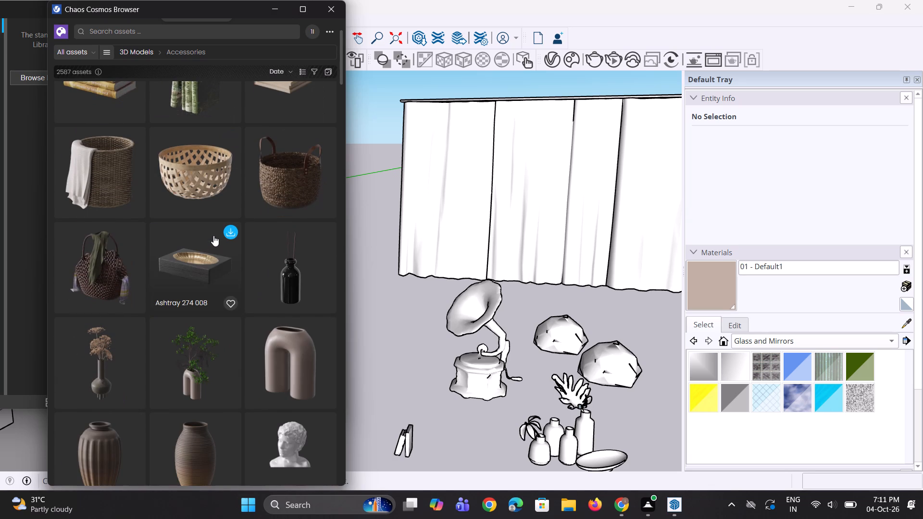
{"action": "scroll", "coordinate": [203, 285], "scroll_direction": "down", "scroll_amount": 3}
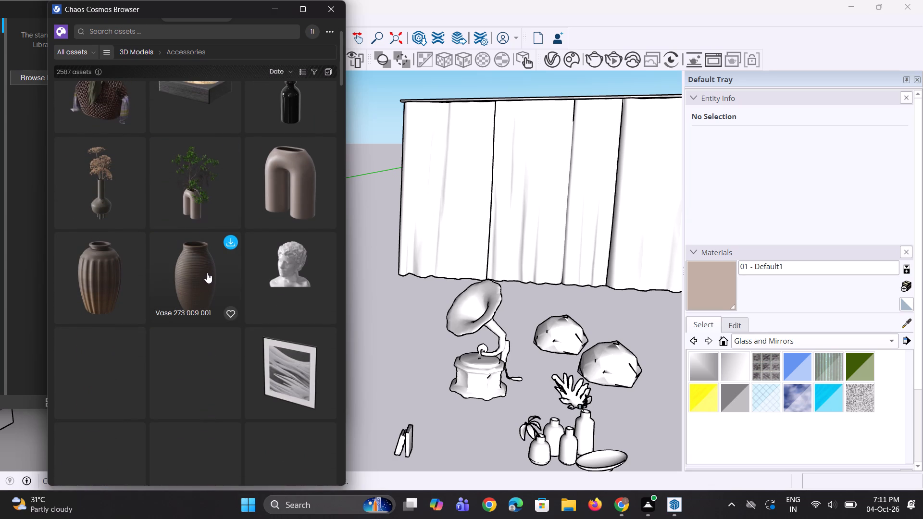
Download Vase 273 011, the slim vase with dried flowers, from the Accessories assets.
{"action": "scroll", "coordinate": [208, 271], "scroll_direction": "up", "scroll_amount": 5}
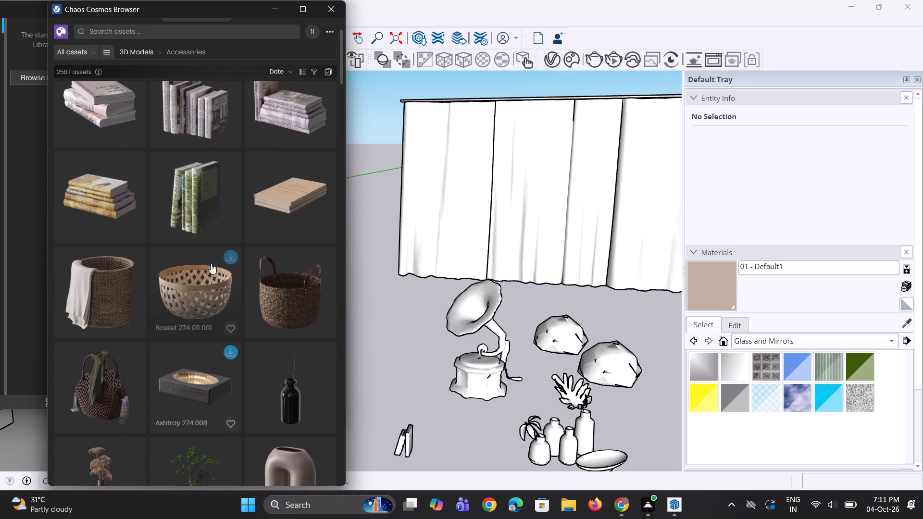
{"action": "scroll", "coordinate": [212, 261], "scroll_direction": "up", "scroll_amount": 1}
{"action": "scroll", "coordinate": [212, 261], "scroll_direction": "down", "scroll_amount": 6}
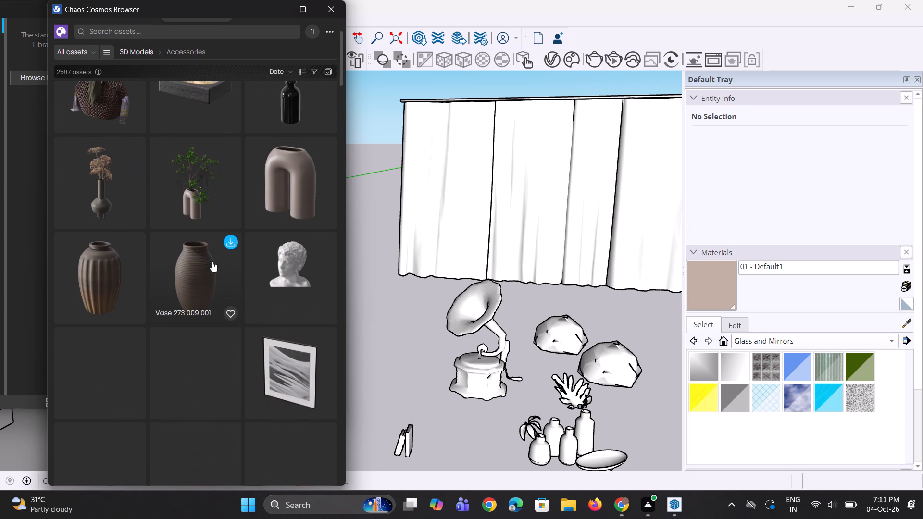
{"action": "scroll", "coordinate": [212, 261], "scroll_direction": "down", "scroll_amount": 1}
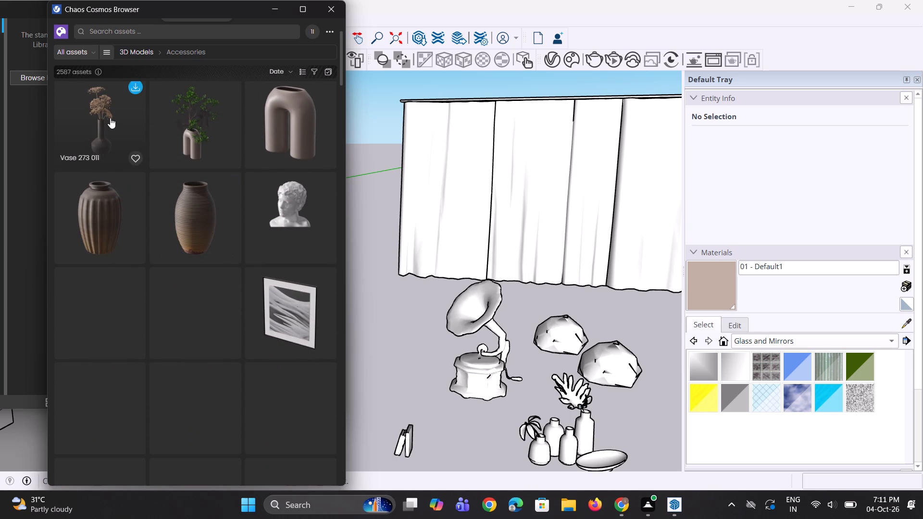
{"action": "left_click", "coordinate": [137, 91]}
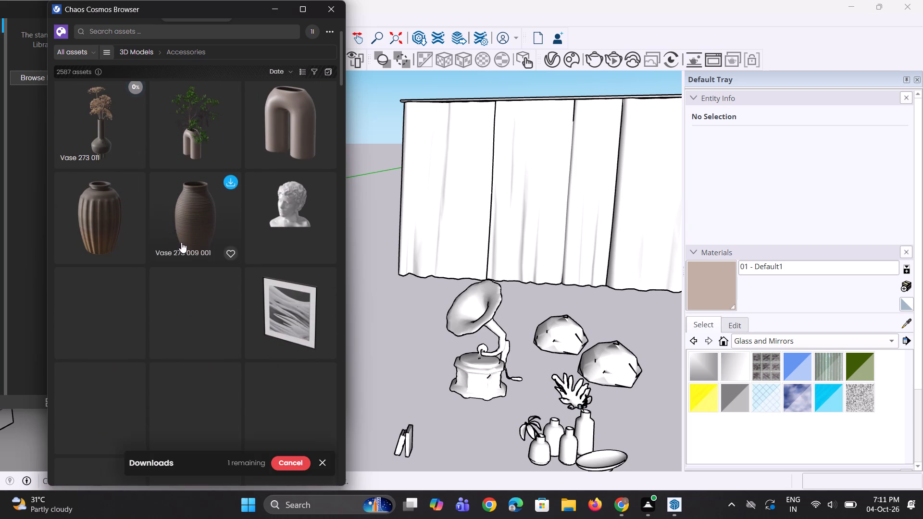
Look further through the Accessories assets, including pictures, planters, bowls, vases, rugs and clocks, for more decor pieces.
{"action": "scroll", "coordinate": [183, 246], "scroll_direction": "down", "scroll_amount": 2}
{"action": "scroll", "coordinate": [187, 239], "scroll_direction": "up", "scroll_amount": 1}
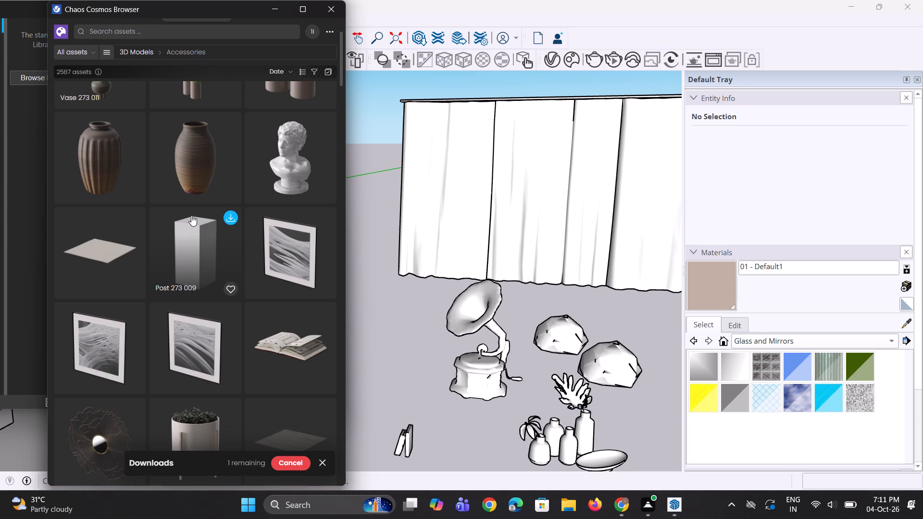
{"action": "scroll", "coordinate": [204, 231], "scroll_direction": "down", "scroll_amount": 3}
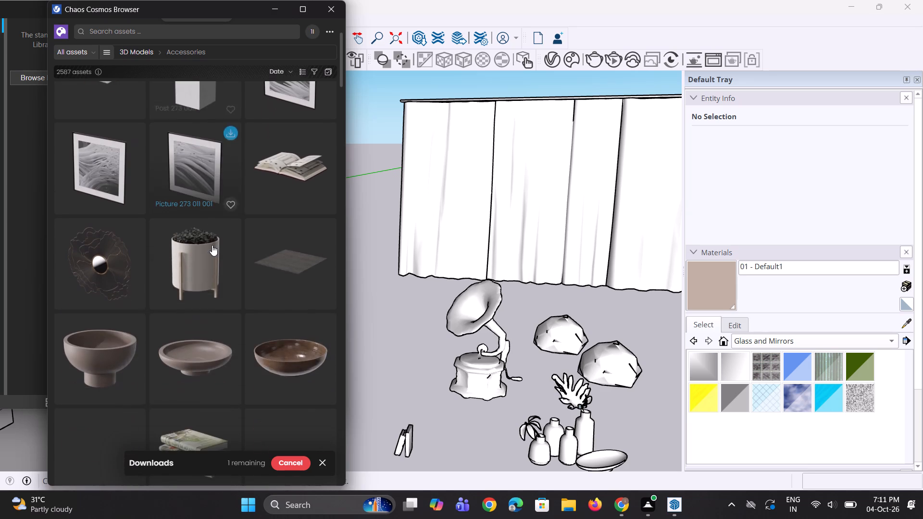
{"action": "scroll", "coordinate": [212, 247], "scroll_direction": "down", "scroll_amount": 8}
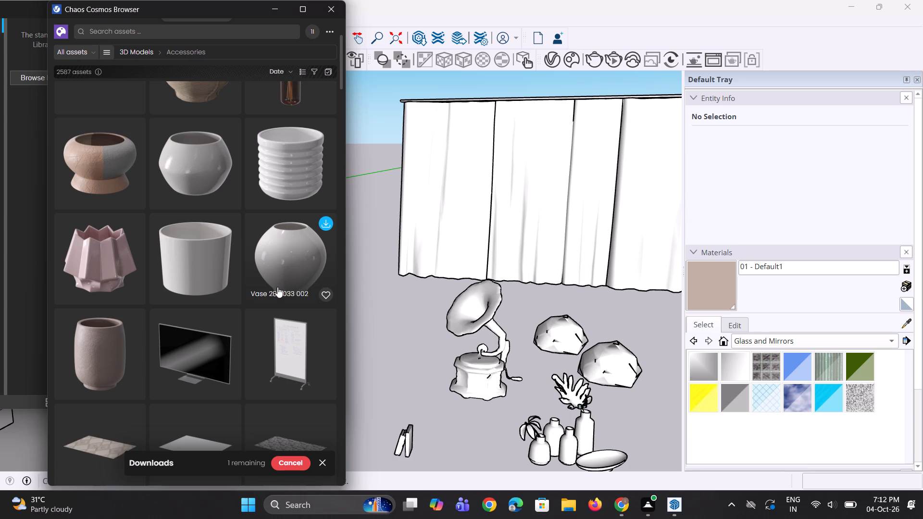
{"action": "scroll", "coordinate": [277, 287], "scroll_direction": "down", "scroll_amount": 7}
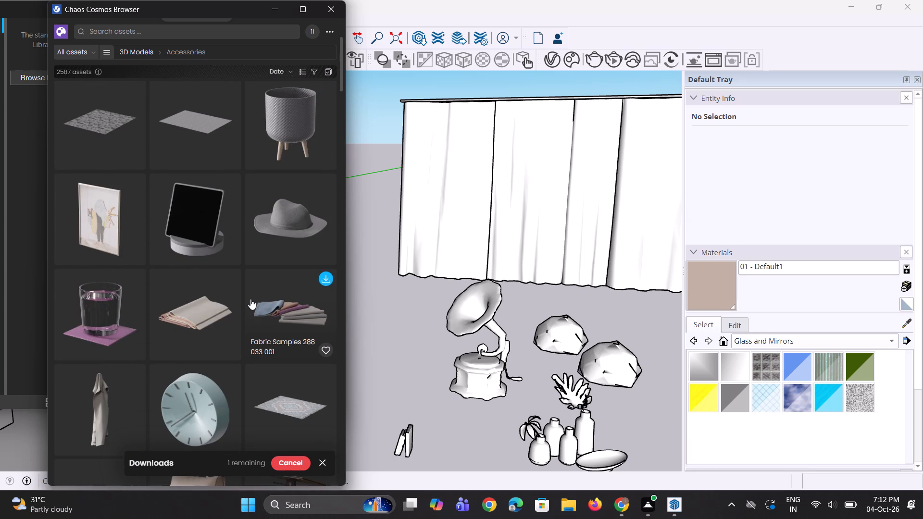
{"action": "scroll", "coordinate": [213, 299], "scroll_direction": "down", "scroll_amount": 2}
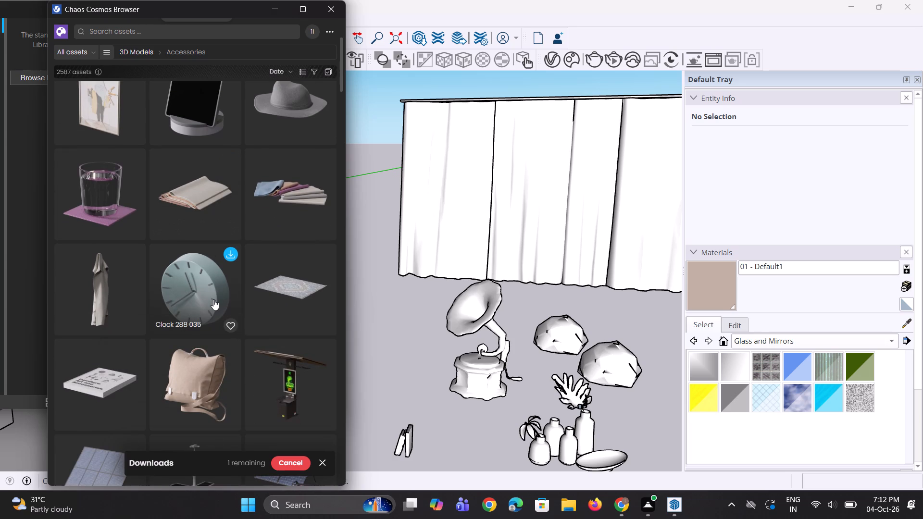
{"action": "scroll", "coordinate": [213, 299], "scroll_direction": "down", "scroll_amount": 6}
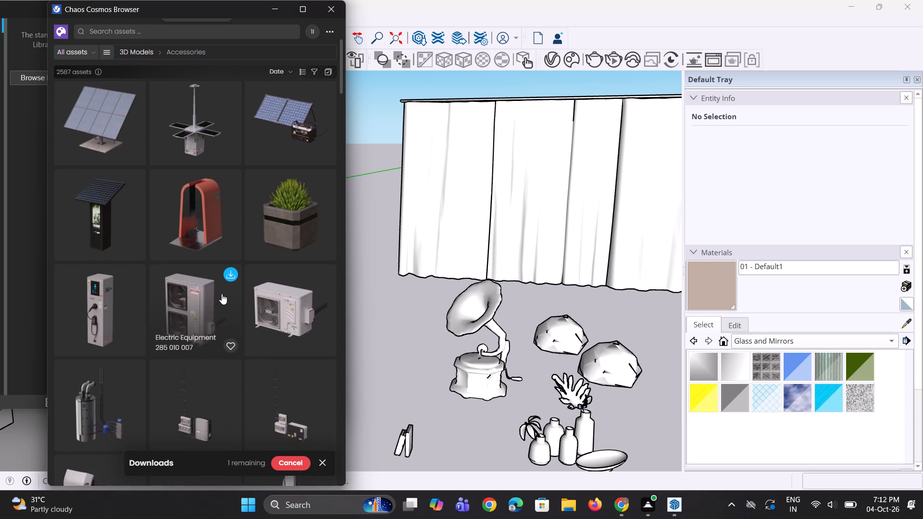
{"action": "scroll", "coordinate": [223, 293], "scroll_direction": "down", "scroll_amount": 5}
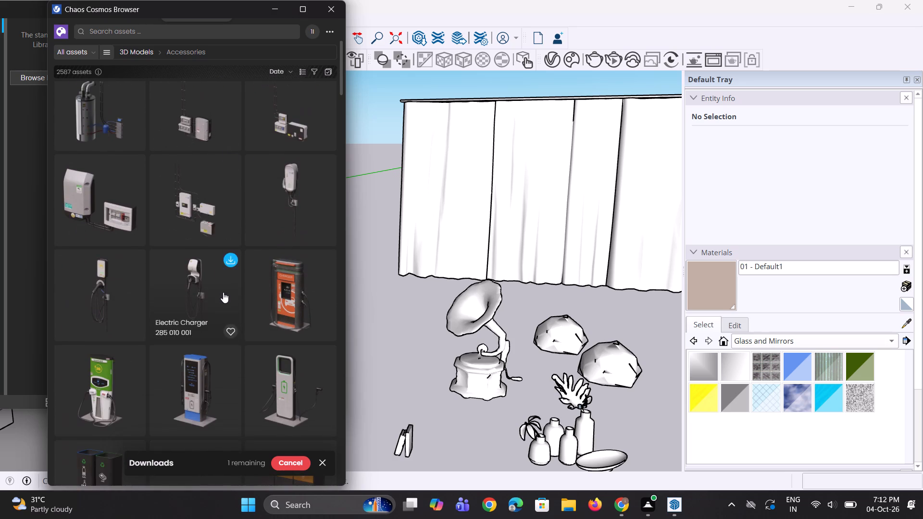
{"action": "scroll", "coordinate": [223, 292], "scroll_direction": "down", "scroll_amount": 5}
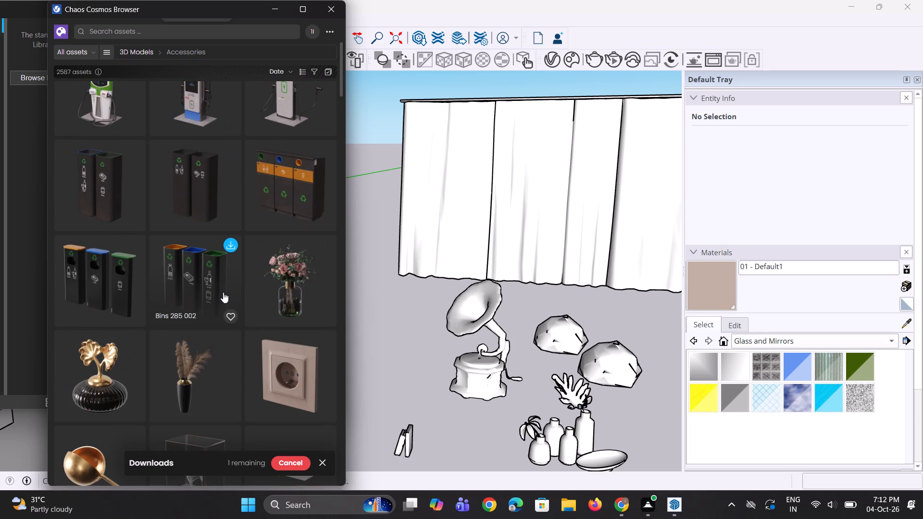
Look further through the Accessories assets, including vases, candles, books, sculptures, bowls, planters, rugs and pictures, for more living room decor.
{"action": "scroll", "coordinate": [223, 292], "scroll_direction": "down", "scroll_amount": 2}
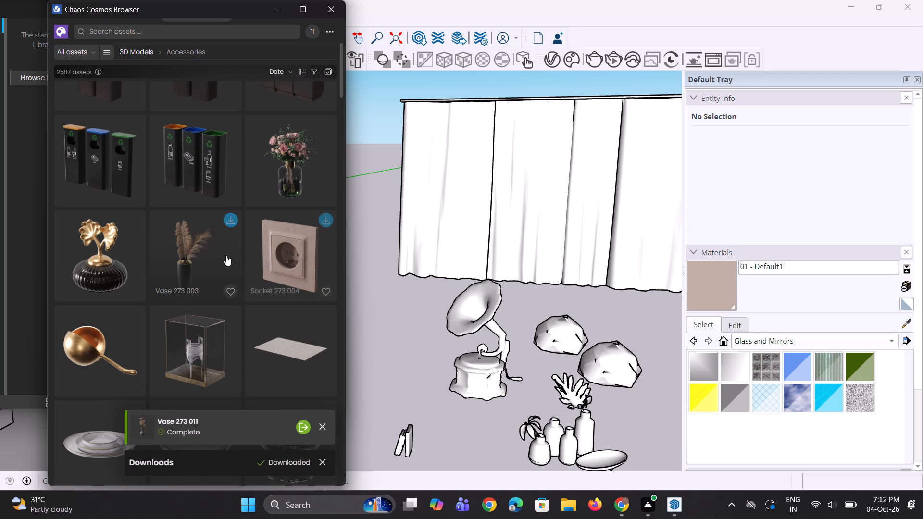
{"action": "scroll", "coordinate": [193, 263], "scroll_direction": "down", "scroll_amount": 8}
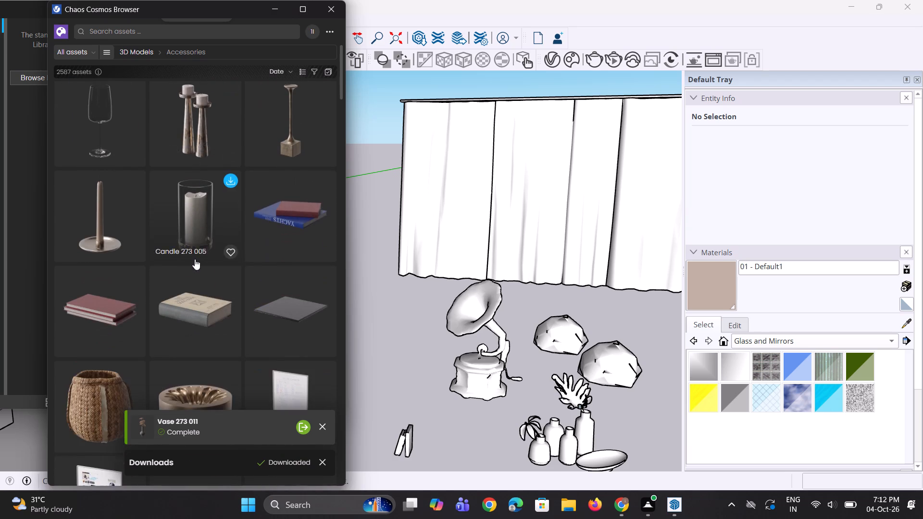
{"action": "scroll", "coordinate": [195, 259], "scroll_direction": "down", "scroll_amount": 7}
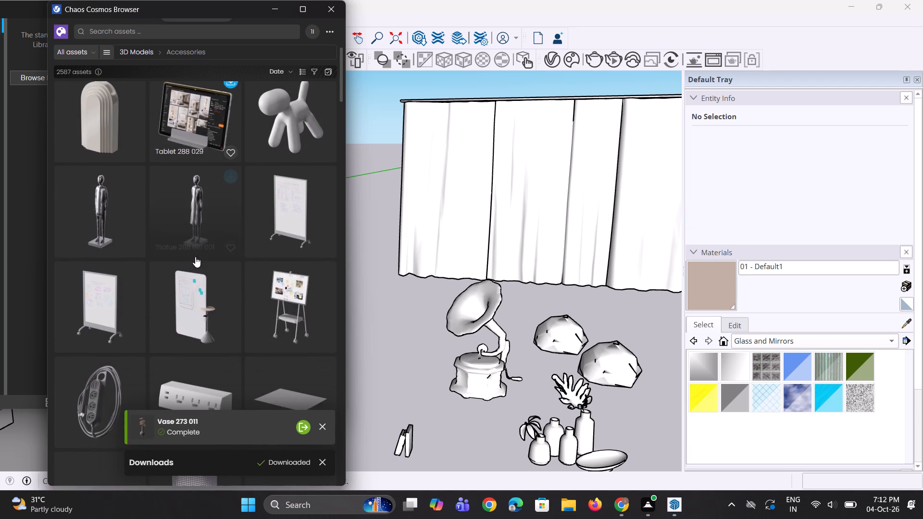
{"action": "scroll", "coordinate": [195, 257], "scroll_direction": "down", "scroll_amount": 9}
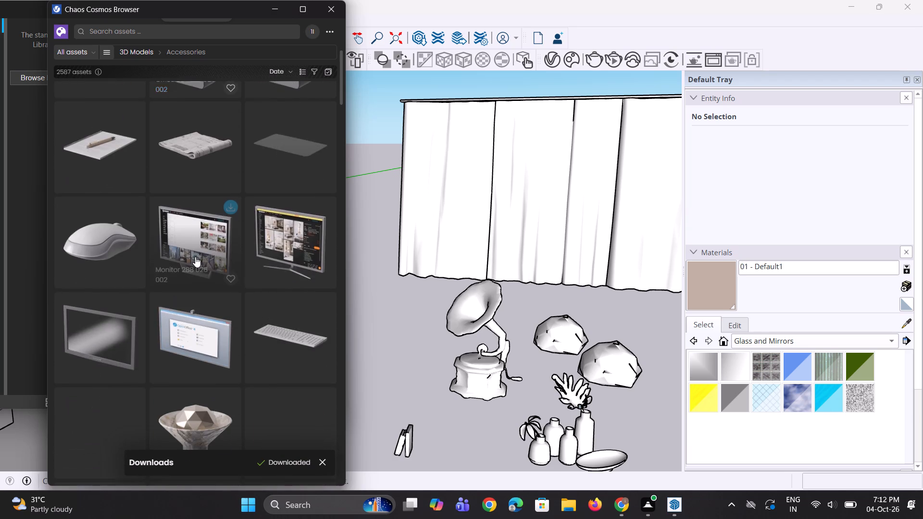
{"action": "scroll", "coordinate": [195, 257], "scroll_direction": "down", "scroll_amount": 13}
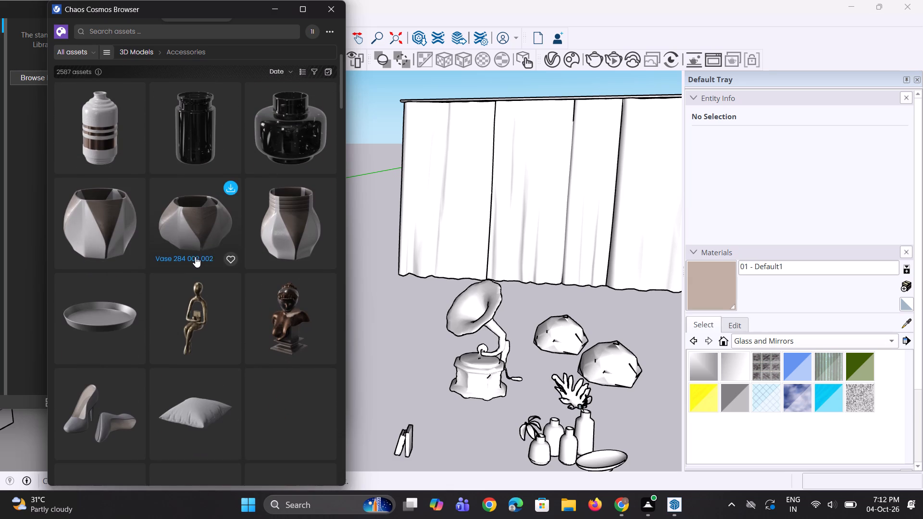
{"action": "scroll", "coordinate": [220, 284], "scroll_direction": "down", "scroll_amount": 3}
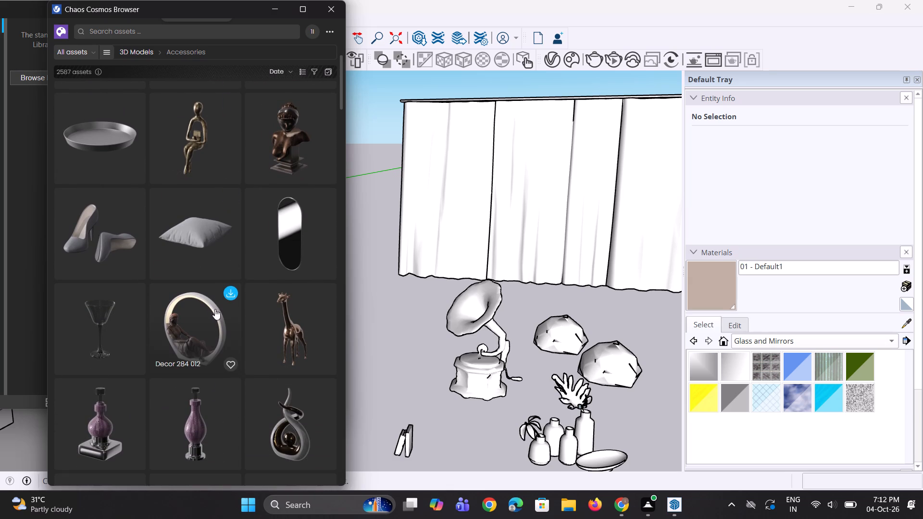
{"action": "scroll", "coordinate": [197, 297], "scroll_direction": "down", "scroll_amount": 7}
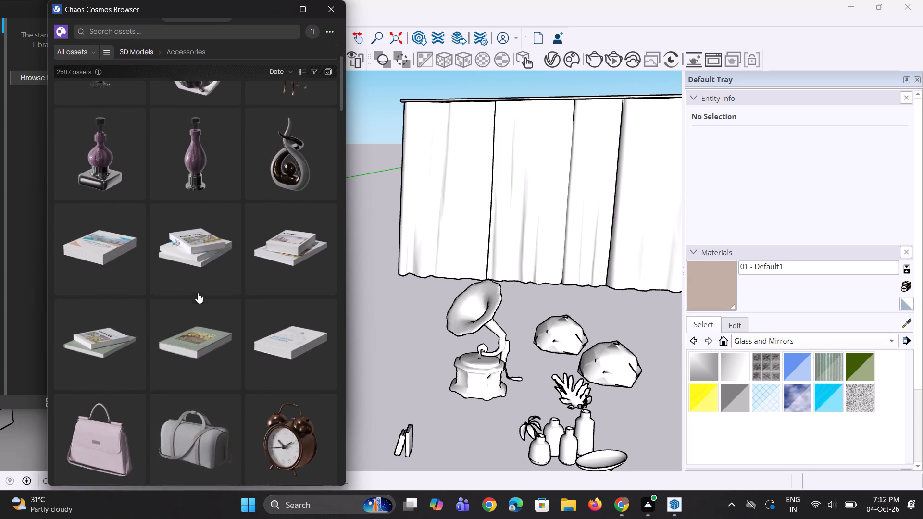
{"action": "scroll", "coordinate": [198, 293], "scroll_direction": "down", "scroll_amount": 3}
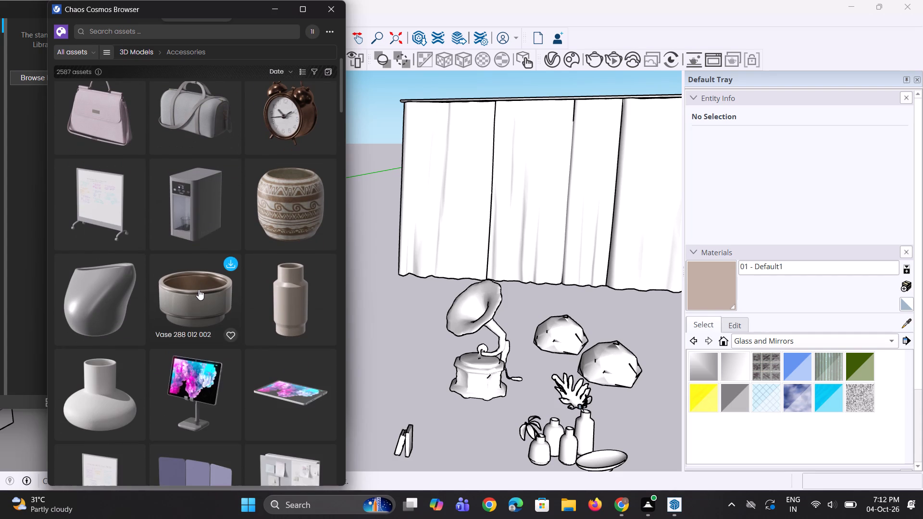
{"action": "scroll", "coordinate": [199, 289], "scroll_direction": "down", "scroll_amount": 13}
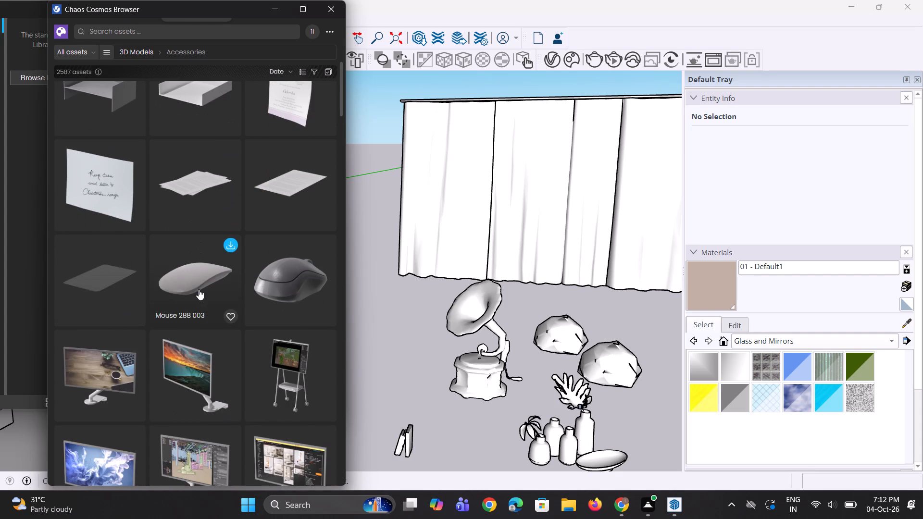
{"action": "scroll", "coordinate": [199, 289], "scroll_direction": "down", "scroll_amount": 10}
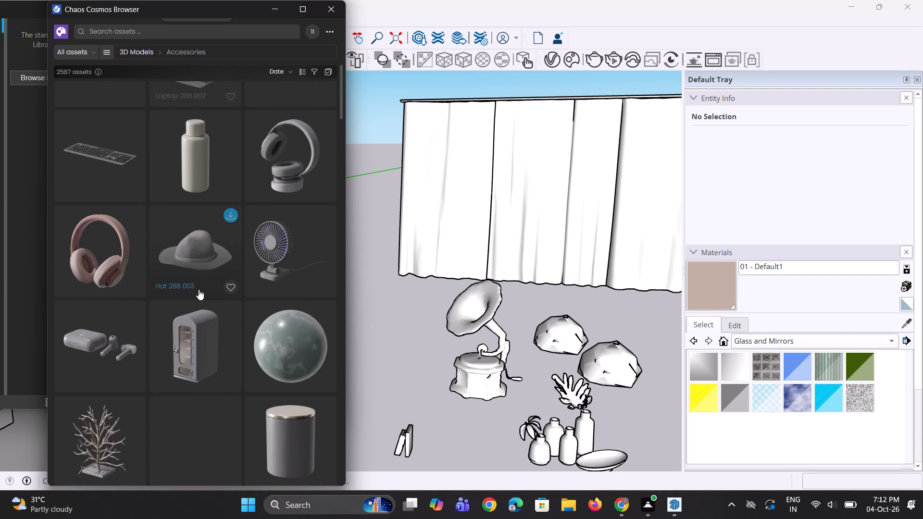
{"action": "scroll", "coordinate": [199, 289], "scroll_direction": "down", "scroll_amount": 6}
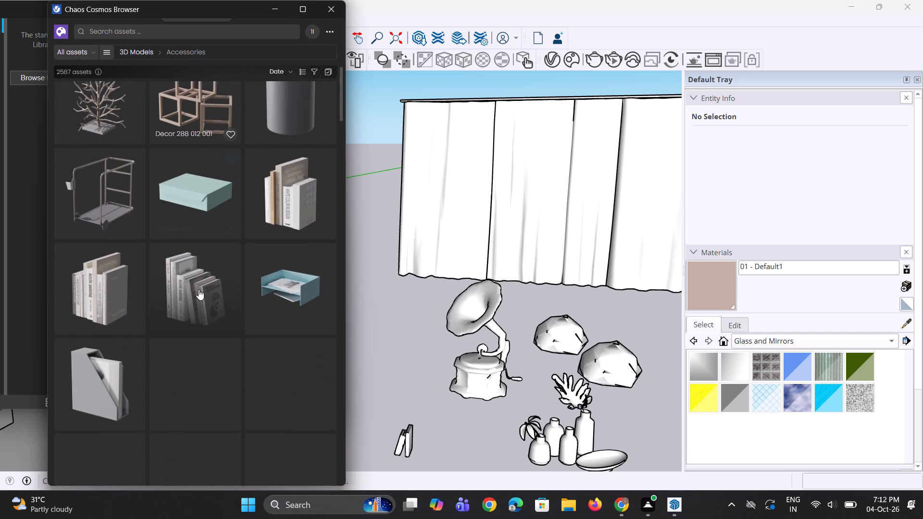
{"action": "scroll", "coordinate": [199, 289], "scroll_direction": "up", "scroll_amount": 2}
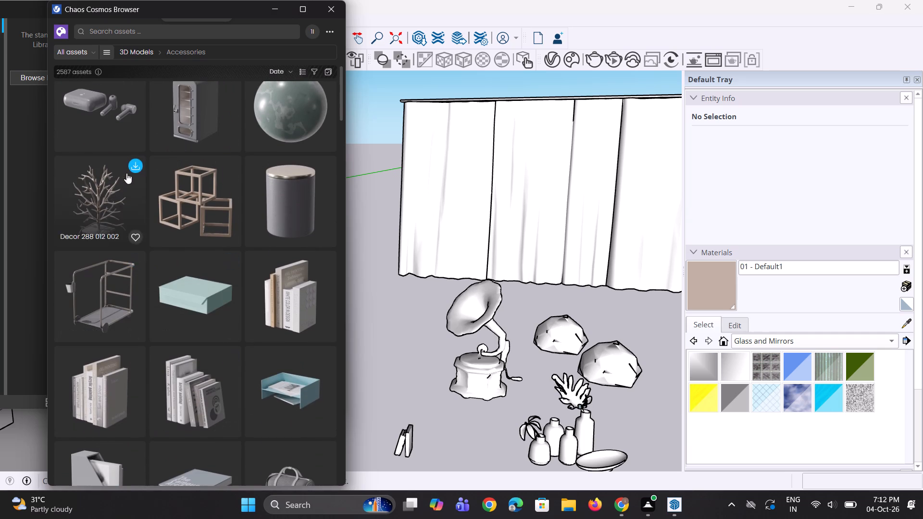
{"action": "scroll", "coordinate": [195, 281], "scroll_direction": "down", "scroll_amount": 5}
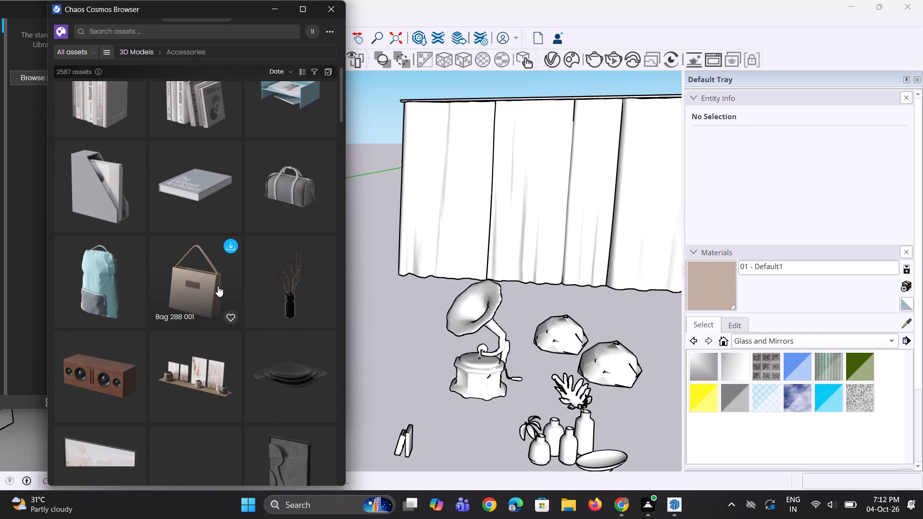
{"action": "scroll", "coordinate": [218, 286], "scroll_direction": "down", "scroll_amount": 7}
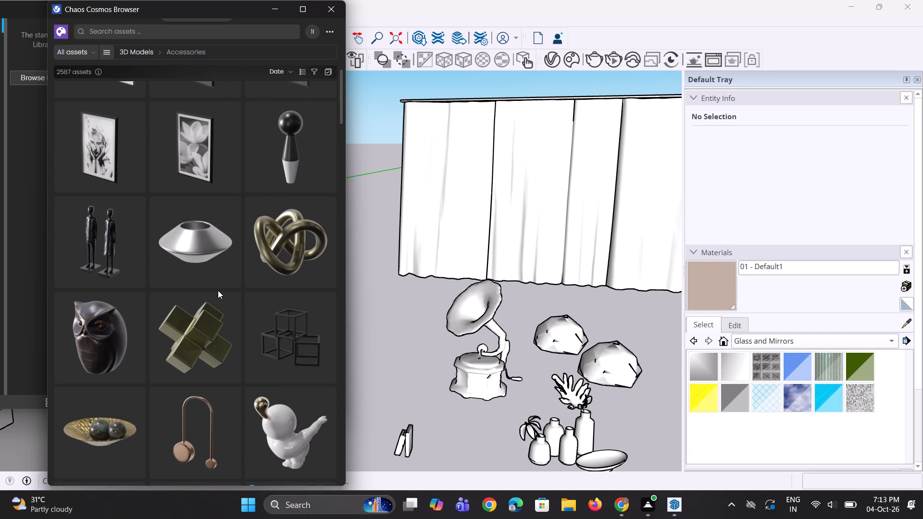
{"action": "scroll", "coordinate": [218, 290], "scroll_direction": "down", "scroll_amount": 3}
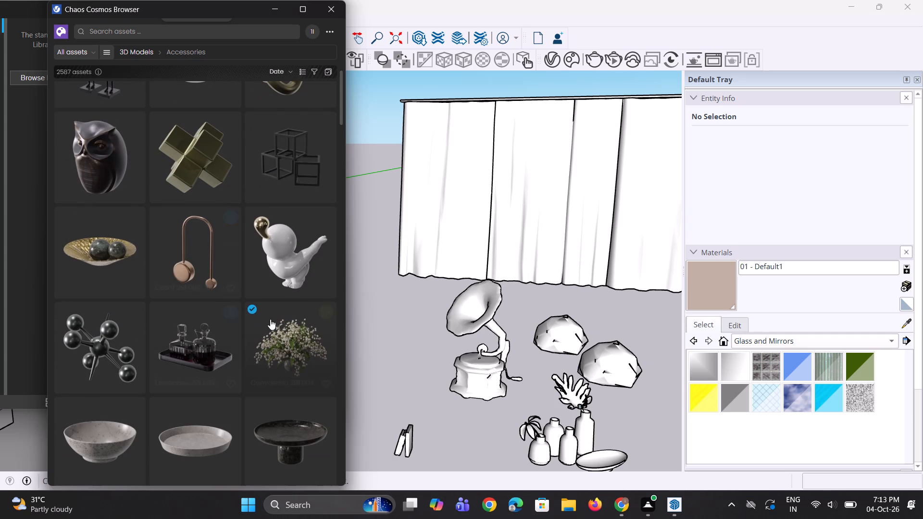
{"action": "scroll", "coordinate": [202, 337], "scroll_direction": "down", "scroll_amount": 4}
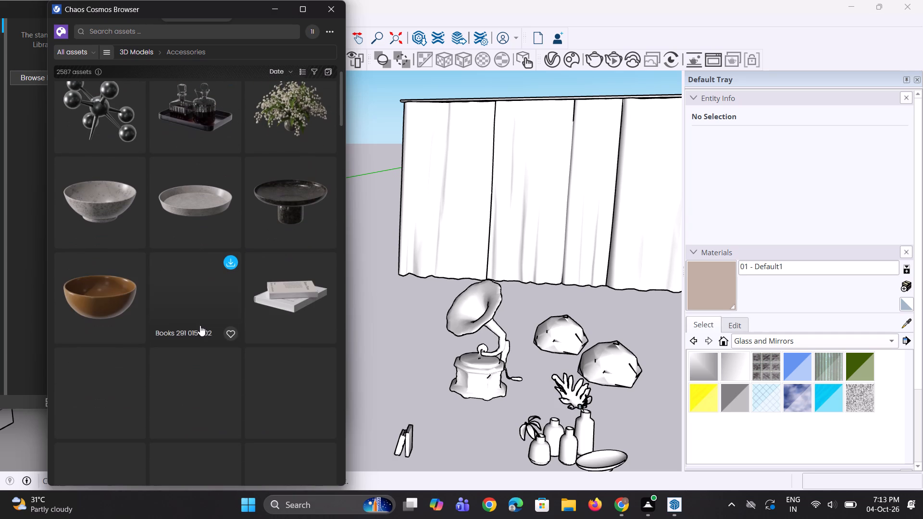
{"action": "scroll", "coordinate": [191, 314], "scroll_direction": "down", "scroll_amount": 6}
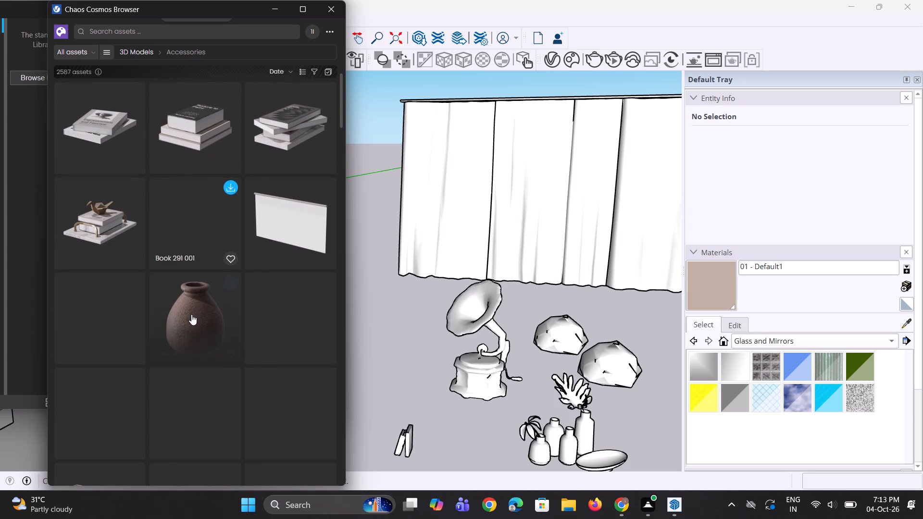
{"action": "scroll", "coordinate": [191, 314], "scroll_direction": "down", "scroll_amount": 3}
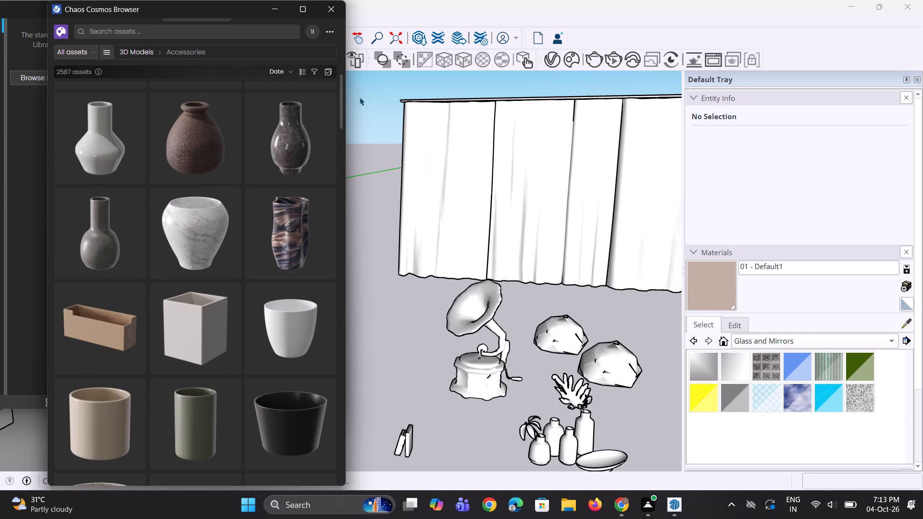
{"action": "scroll", "coordinate": [252, 129], "scroll_direction": "down", "scroll_amount": 5}
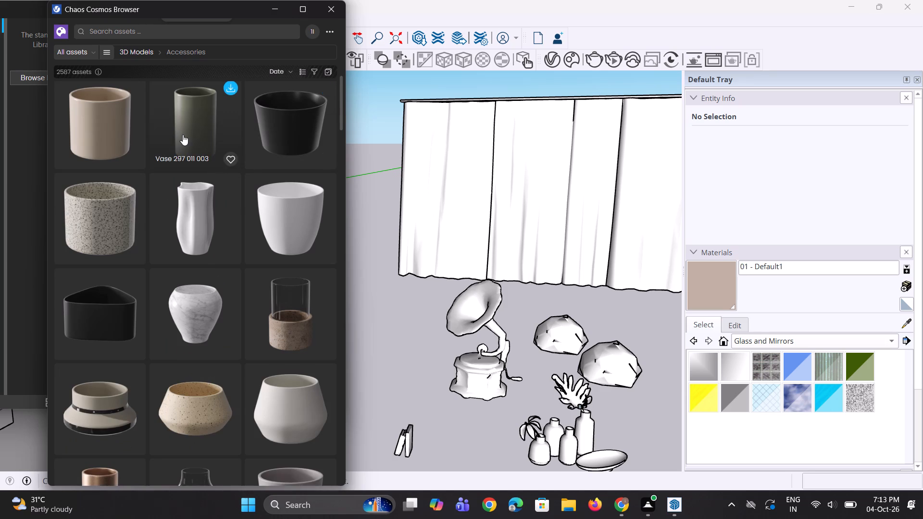
{"action": "scroll", "coordinate": [183, 135], "scroll_direction": "down", "scroll_amount": 9}
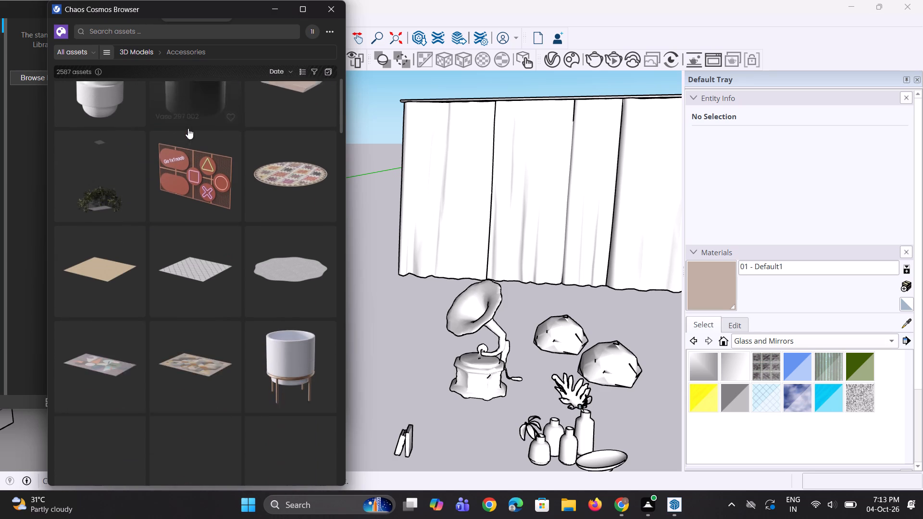
{"action": "scroll", "coordinate": [188, 128], "scroll_direction": "down", "scroll_amount": 8}
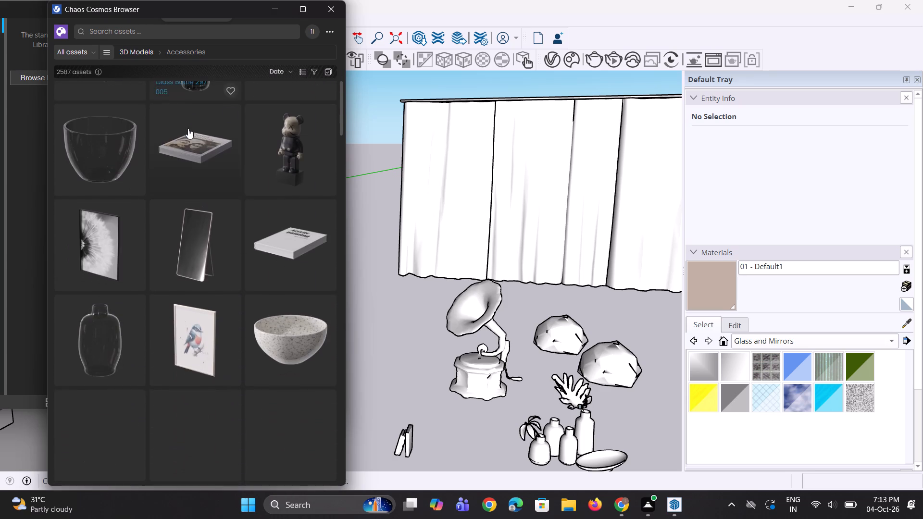
{"action": "scroll", "coordinate": [188, 128], "scroll_direction": "down", "scroll_amount": 4}
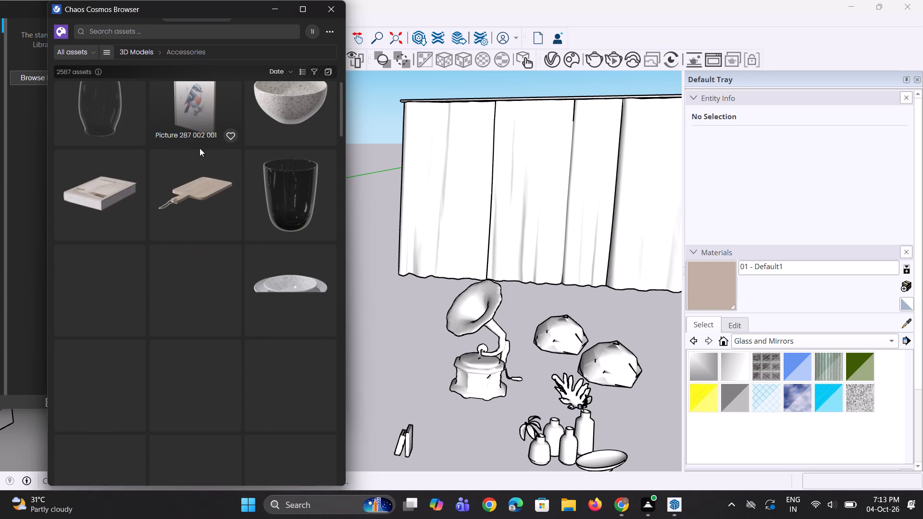
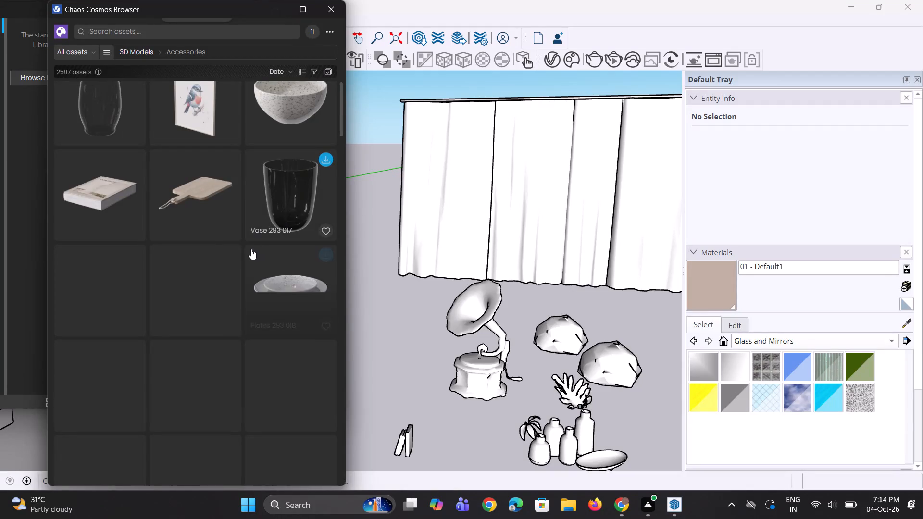
Look further through the Accessories assets, including bowls, vases, books, cutting boards, rugs and kitchen items, for more decor pieces.
{"action": "scroll", "coordinate": [224, 296], "scroll_direction": "up", "scroll_amount": 2}
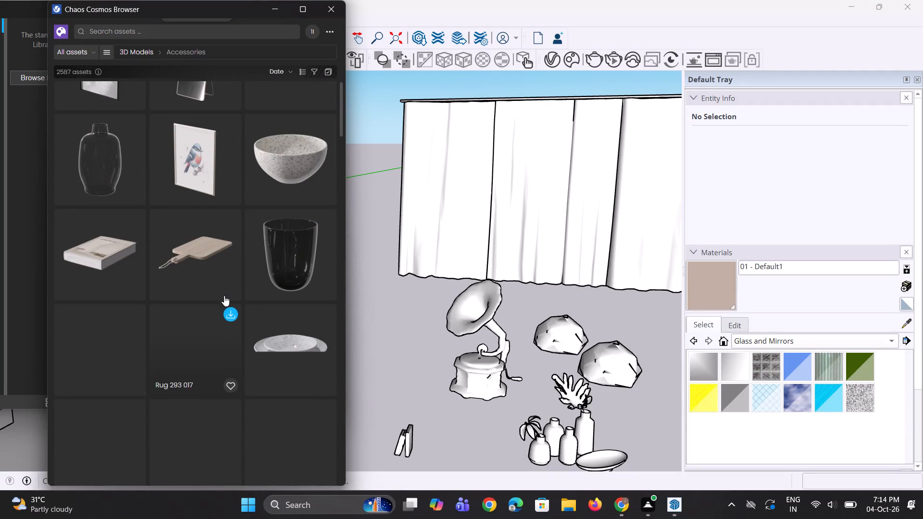
{"action": "scroll", "coordinate": [224, 296], "scroll_direction": "up", "scroll_amount": 1}
{"action": "scroll", "coordinate": [224, 296], "scroll_direction": "down", "scroll_amount": 3}
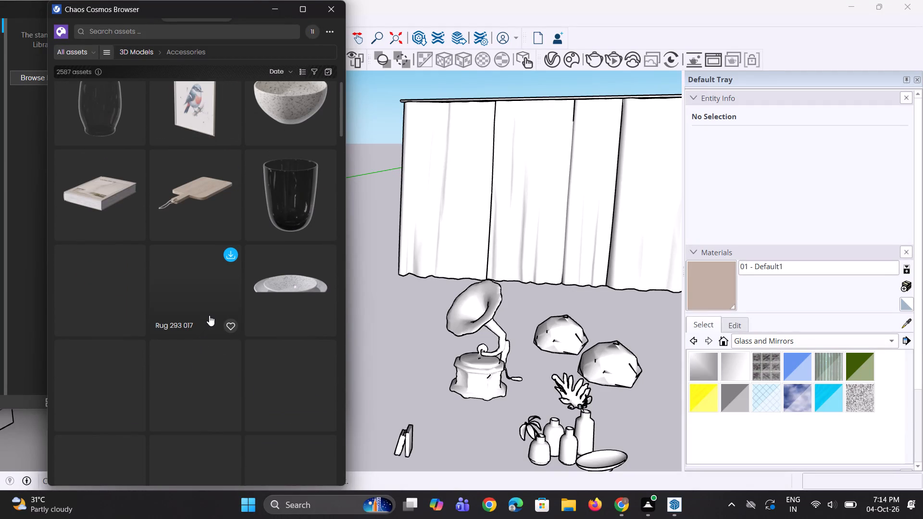
{"action": "scroll", "coordinate": [245, 353], "scroll_direction": "down", "scroll_amount": 7}
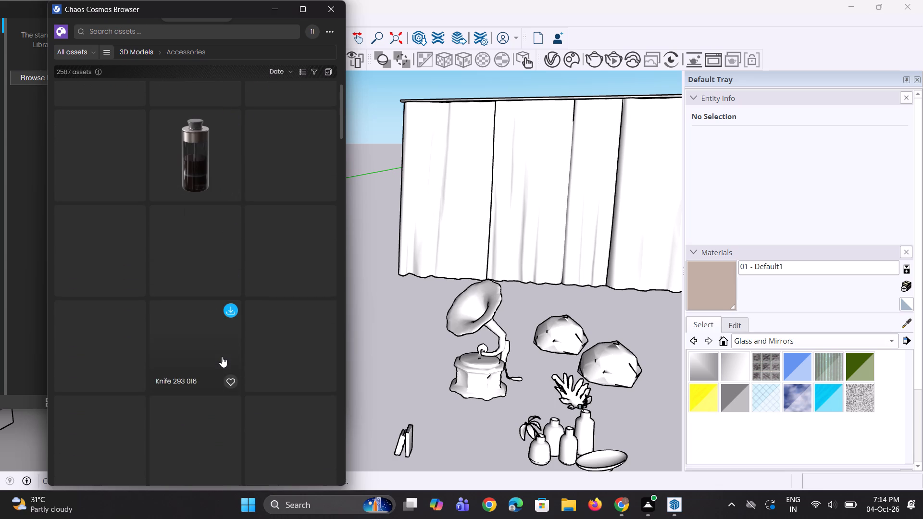
{"action": "scroll", "coordinate": [222, 357], "scroll_direction": "up", "scroll_amount": 2}
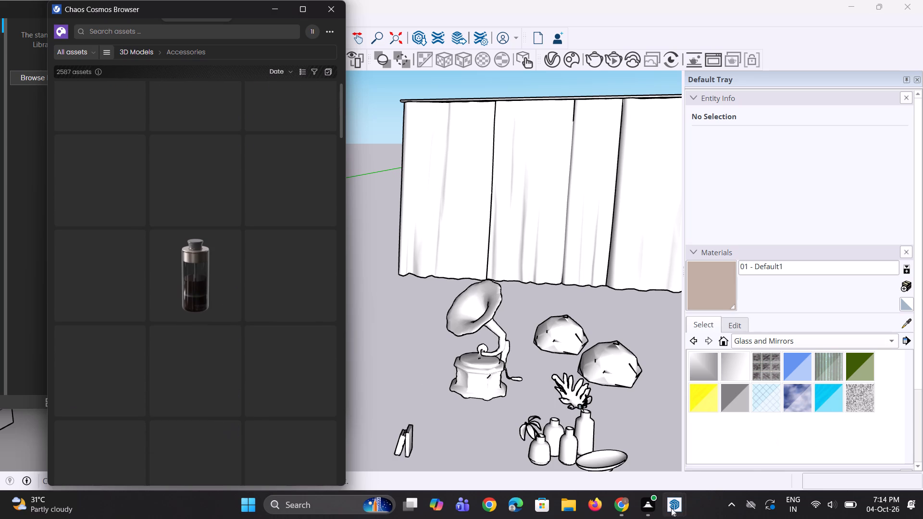
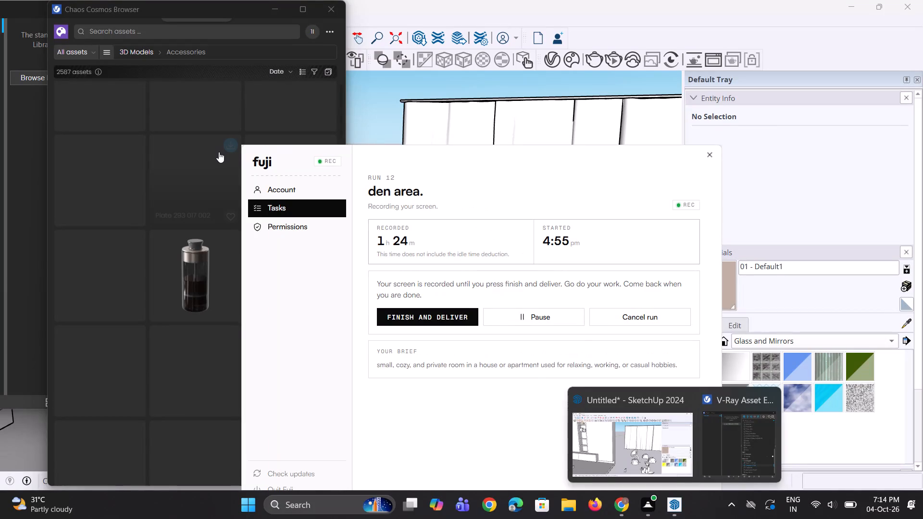
Close the Chaos Cosmos browser and the V-Ray Asset Editor to return to the model.
{"action": "left_click", "coordinate": [218, 152]}
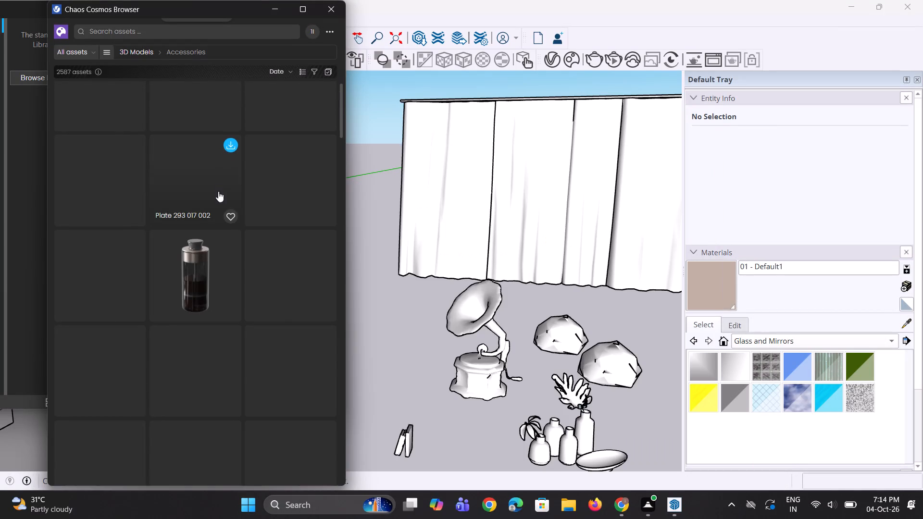
{"action": "scroll", "coordinate": [220, 306], "scroll_direction": "down", "scroll_amount": 2}
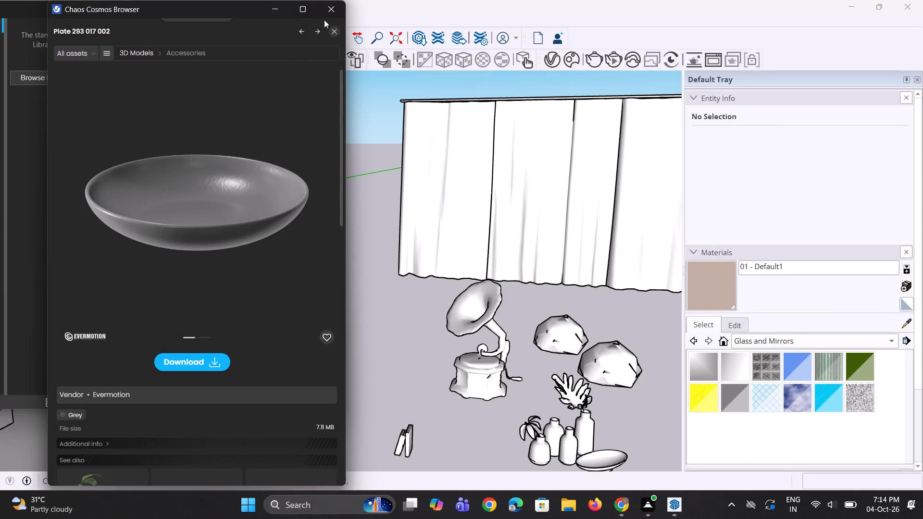
{"action": "left_click", "coordinate": [329, 10]}
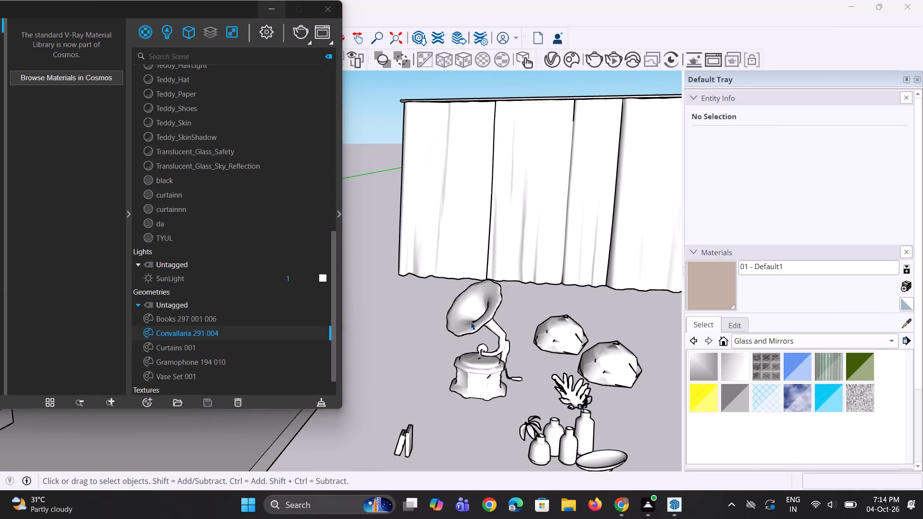
{"action": "left_click", "coordinate": [326, 10]}
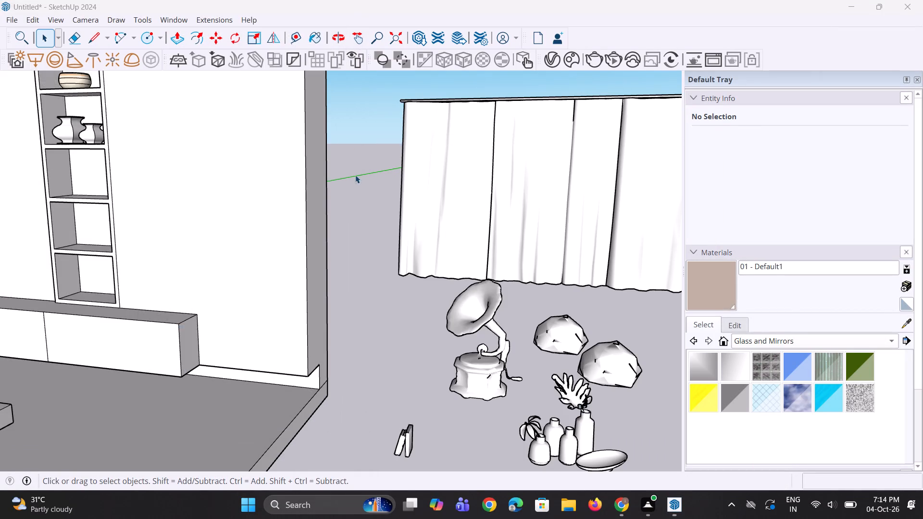
Scale the gramophone outside the room down uniformly so it suits the wall unit's shelf niches.
{"action": "scroll", "coordinate": [374, 281], "scroll_direction": "down", "scroll_amount": 9}
{"action": "middle_click_drag", "start_coordinate": [318, 289], "coordinate": [262, 344]}
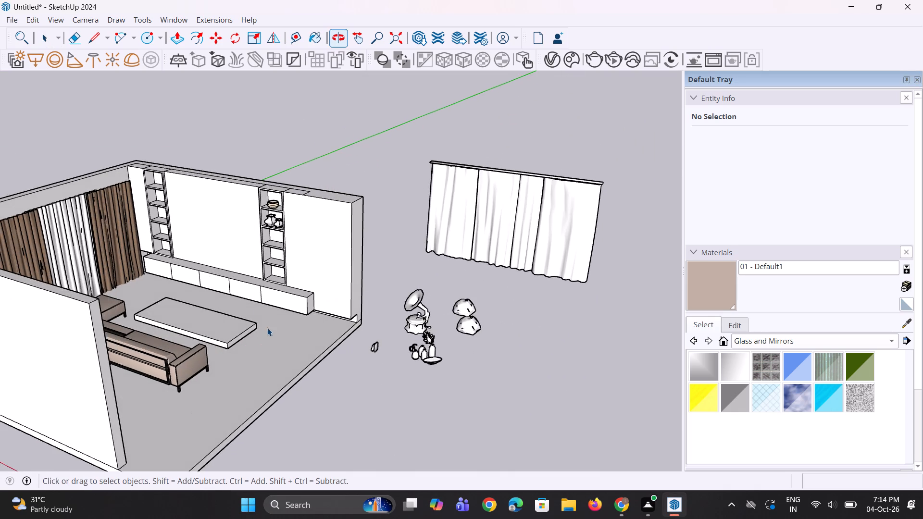
{"action": "scroll", "coordinate": [200, 222], "scroll_direction": "up", "scroll_amount": 2}
{"action": "scroll", "coordinate": [102, 266], "scroll_direction": "up", "scroll_amount": 3}
{"action": "middle_click_drag", "start_coordinate": [125, 245], "coordinate": [161, 228]}
{"action": "scroll", "coordinate": [161, 228], "scroll_direction": "down", "scroll_amount": 4}
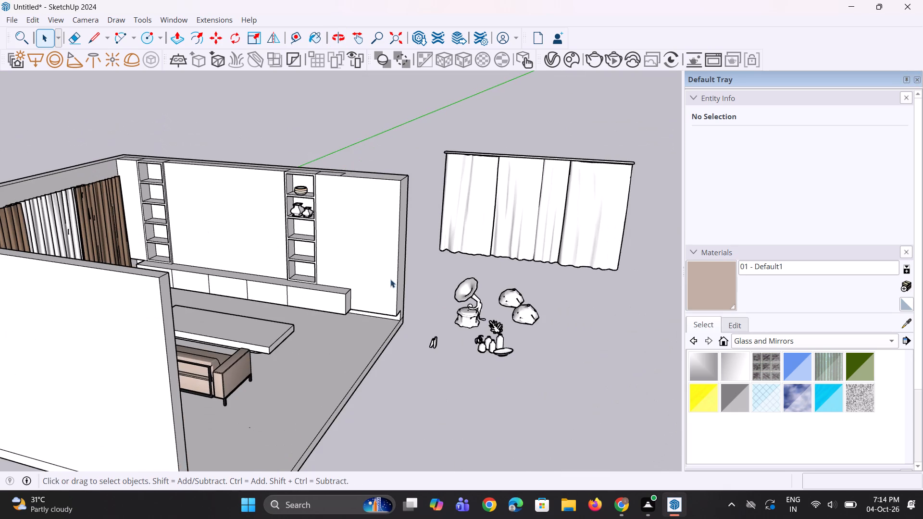
{"action": "left_click", "coordinate": [469, 319]}
{"action": "scroll", "coordinate": [470, 303], "scroll_direction": "up", "scroll_amount": 6}
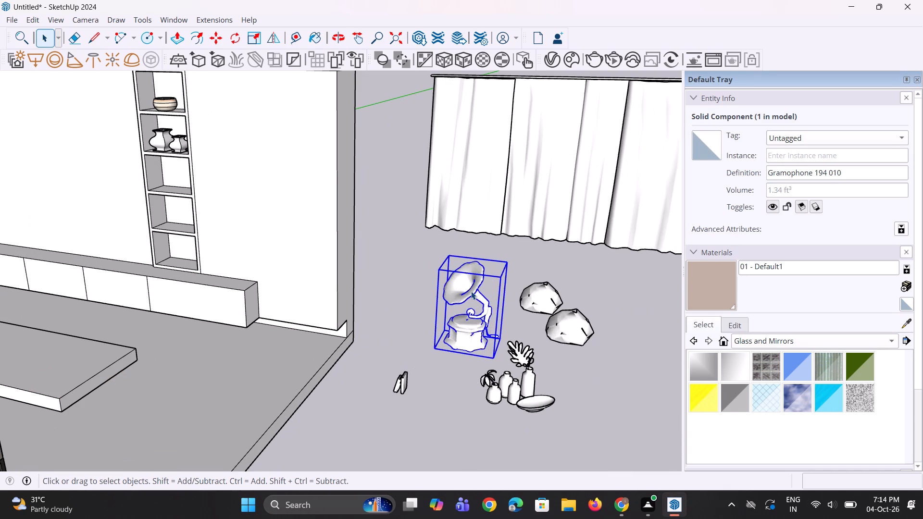
{"action": "key", "text": "s"}
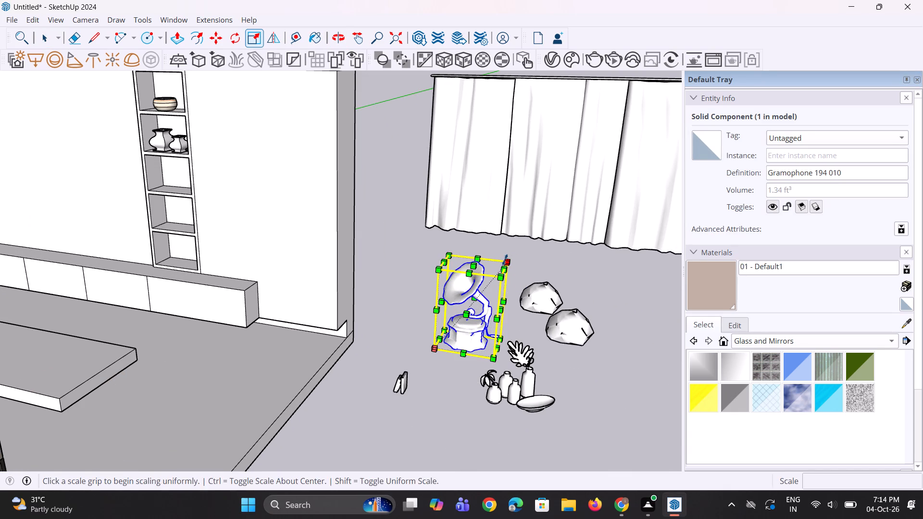
{"action": "left_click", "coordinate": [505, 259]}
{"action": "left_click", "coordinate": [464, 301]}
{"action": "scroll", "coordinate": [457, 372], "scroll_direction": "up", "scroll_amount": 2}
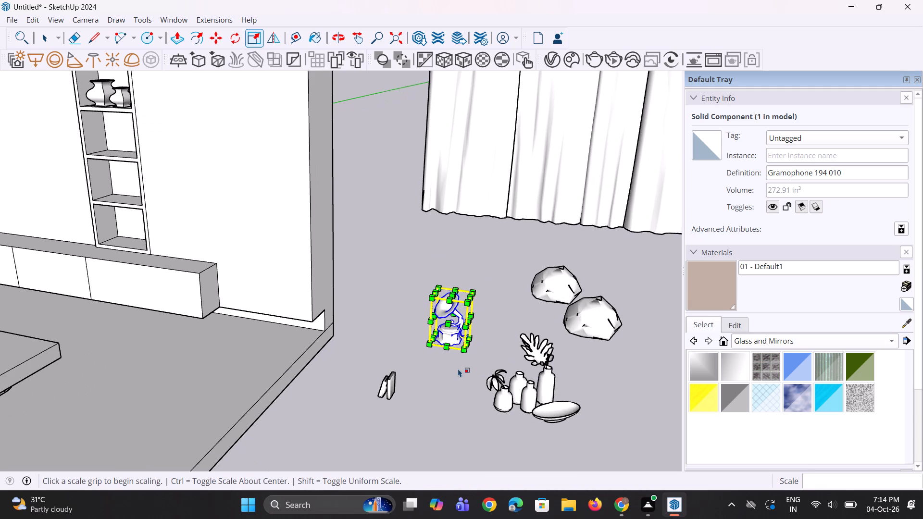
Move the gramophone into the lowest niche of the wall unit's right-hand shelf column, shifting it sideways within the niche.
{"action": "key", "text": "comma"}
{"action": "key", "text": "m"}
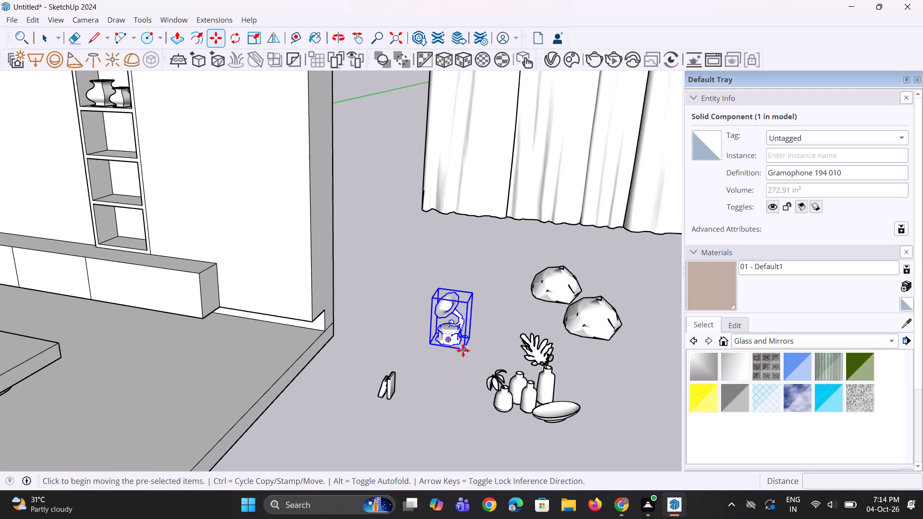
{"action": "left_click", "coordinate": [463, 350]}
{"action": "scroll", "coordinate": [110, 239], "scroll_direction": "up", "scroll_amount": 1}
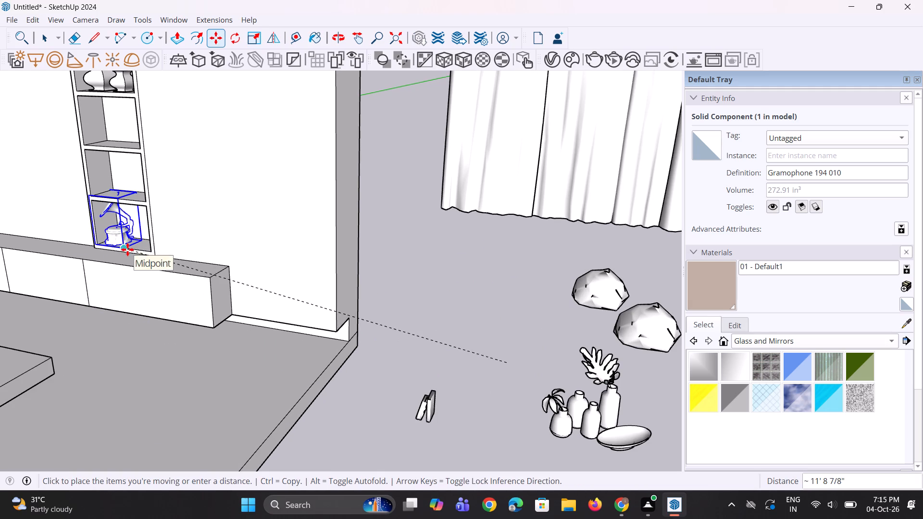
{"action": "left_click", "coordinate": [127, 249]}
{"action": "middle_click_drag", "start_coordinate": [135, 253], "coordinate": [226, 247]}
{"action": "scroll", "coordinate": [142, 249], "scroll_direction": "down", "scroll_amount": 3}
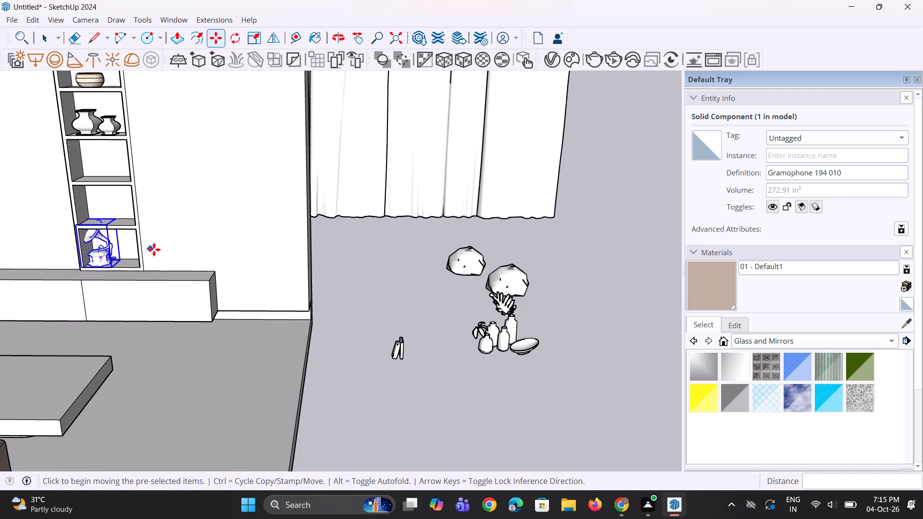
{"action": "middle_click_drag", "start_coordinate": [141, 252], "coordinate": [193, 247]}
{"action": "scroll", "coordinate": [95, 273], "scroll_direction": "up", "scroll_amount": 6}
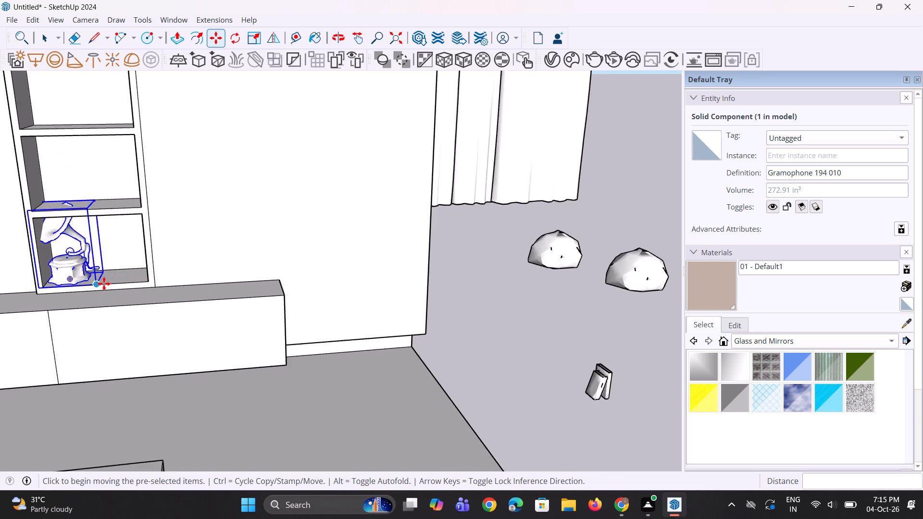
{"action": "scroll", "coordinate": [104, 284], "scroll_direction": "up", "scroll_amount": 2}
{"action": "left_click", "coordinate": [91, 283]}
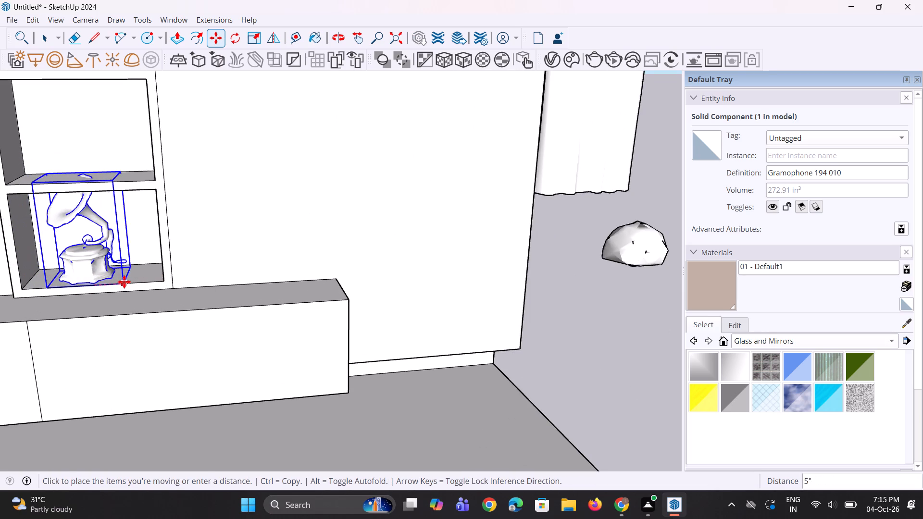
{"action": "left_click", "coordinate": [130, 283]}
Scale the gramophone down uniformly again so its horn fits below the shelf above, and deselect it.
{"action": "key", "text": "s"}
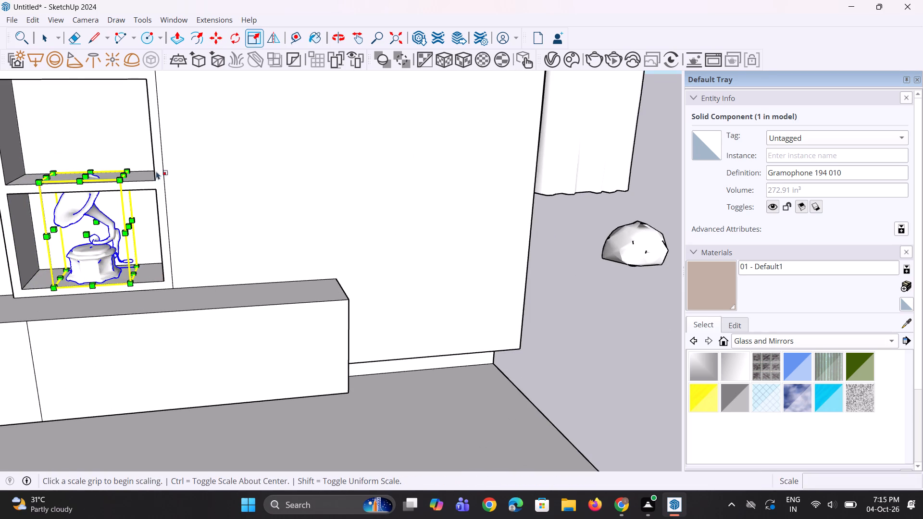
{"action": "left_click", "coordinate": [131, 169]}
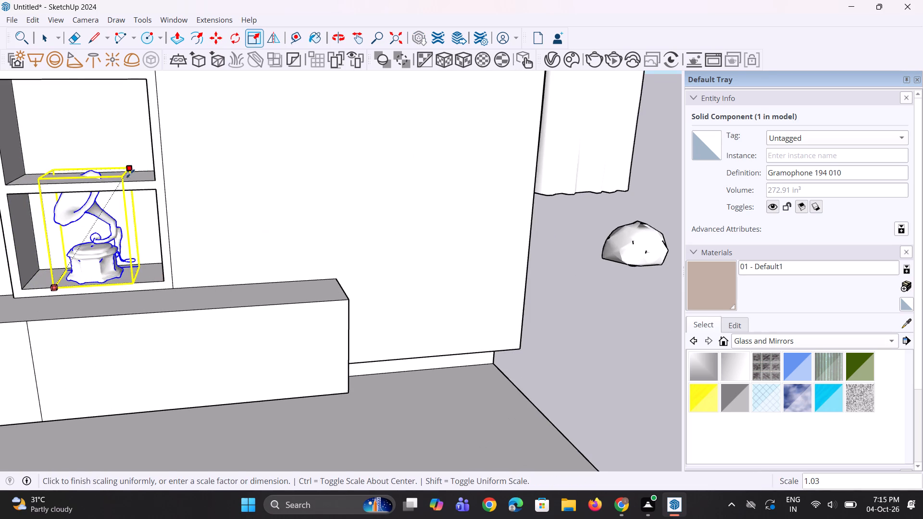
{"action": "left_click", "coordinate": [114, 197]}
{"action": "middle_click_drag", "start_coordinate": [120, 241], "coordinate": [112, 248]}
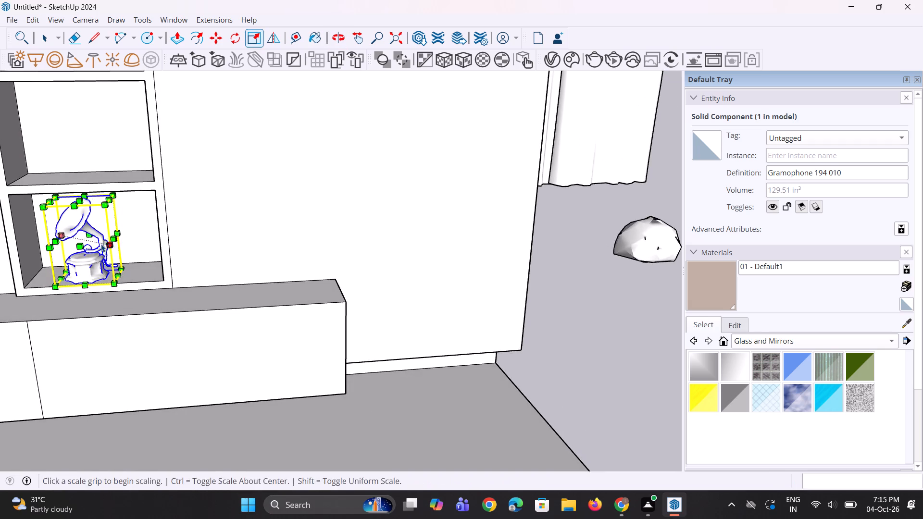
{"action": "scroll", "coordinate": [101, 243], "scroll_direction": "up", "scroll_amount": 1}
{"action": "middle_click", "coordinate": [101, 234]}
{"action": "key", "text": "space"}
{"action": "key", "text": "space"}
{"action": "scroll", "coordinate": [120, 262], "scroll_direction": "down", "scroll_amount": 4}
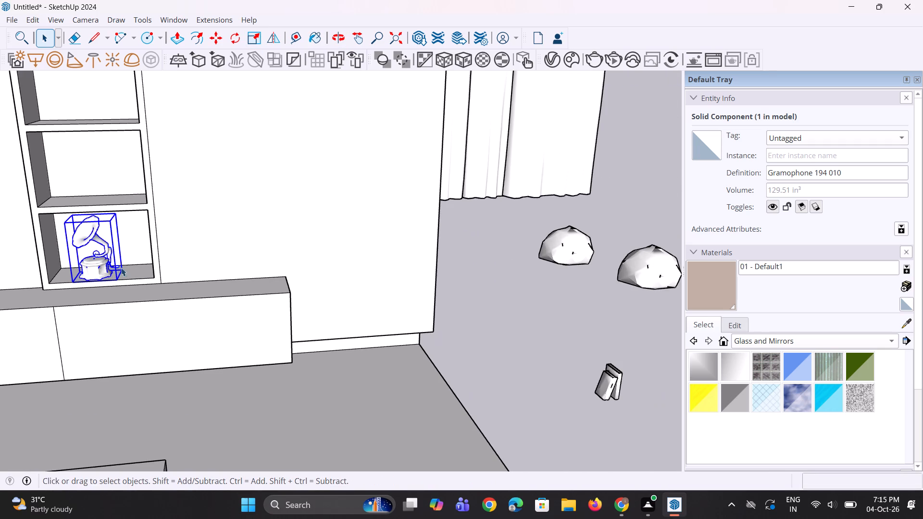
{"action": "left_click", "coordinate": [530, 321]}
Explode the Vase Set 001 component outside the room into separate geometry and clear the selection.
{"action": "scroll", "coordinate": [527, 322], "scroll_direction": "down", "scroll_amount": 4}
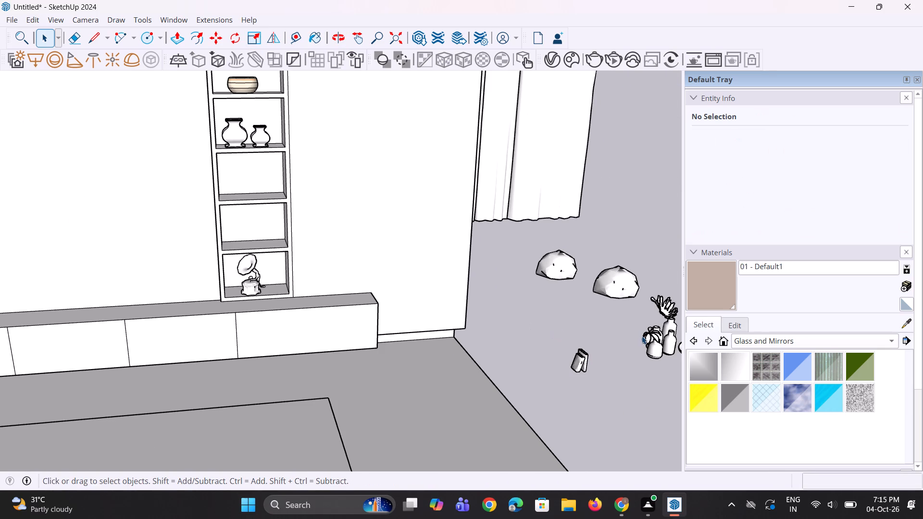
{"action": "left_click", "coordinate": [658, 344]}
{"action": "scroll", "coordinate": [412, 319], "scroll_direction": "down", "scroll_amount": 4}
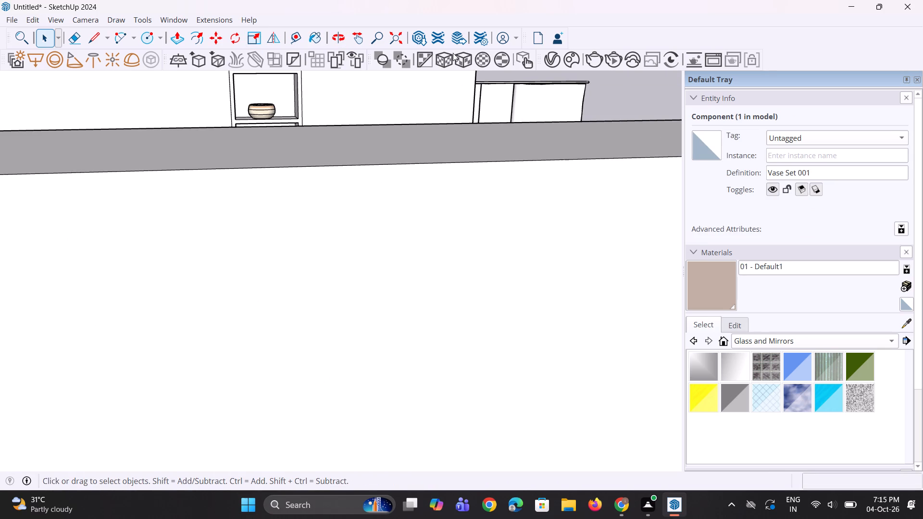
{"action": "left_click", "coordinate": [388, 41]}
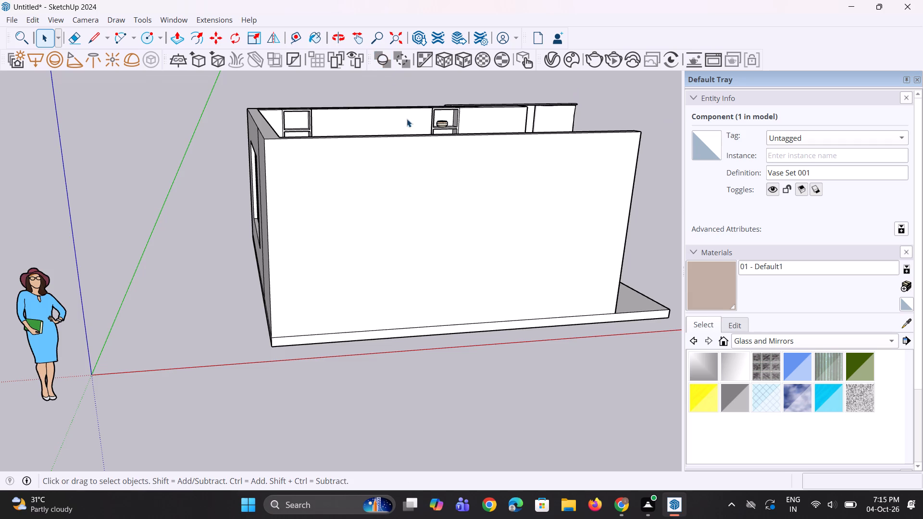
{"action": "middle_click_drag", "start_coordinate": [492, 284], "coordinate": [321, 326]}
{"action": "scroll", "coordinate": [485, 277], "scroll_direction": "down", "scroll_amount": 4}
{"action": "middle_click_drag", "start_coordinate": [511, 285], "coordinate": [487, 250]}
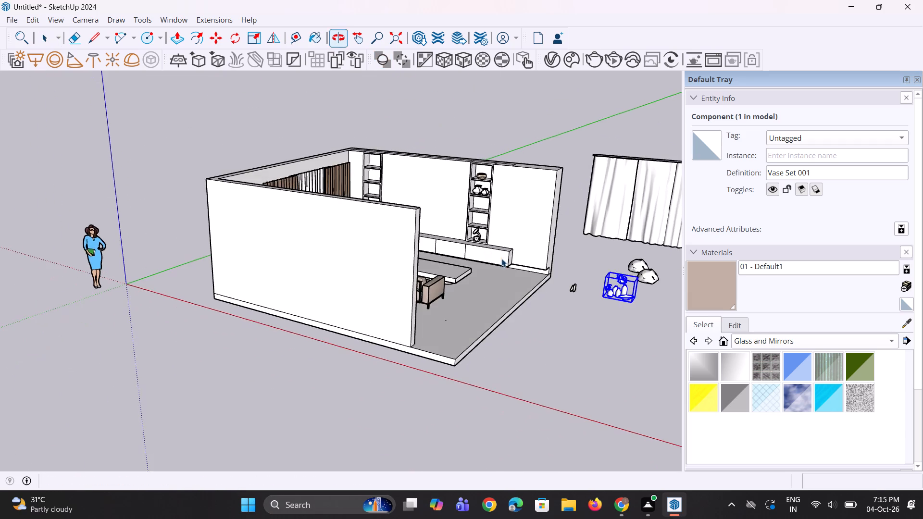
{"action": "scroll", "coordinate": [671, 305], "scroll_direction": "up", "scroll_amount": 9}
{"action": "right_click", "coordinate": [594, 284]}
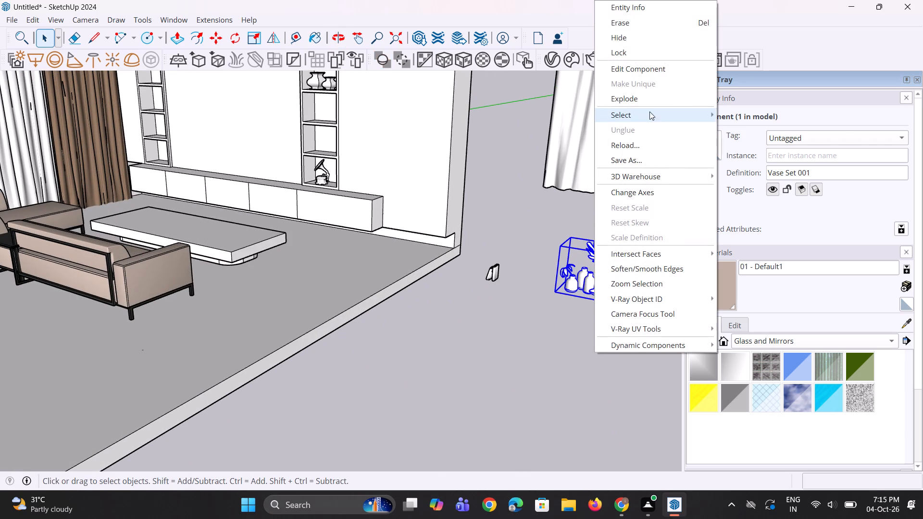
{"action": "left_click", "coordinate": [642, 103]}
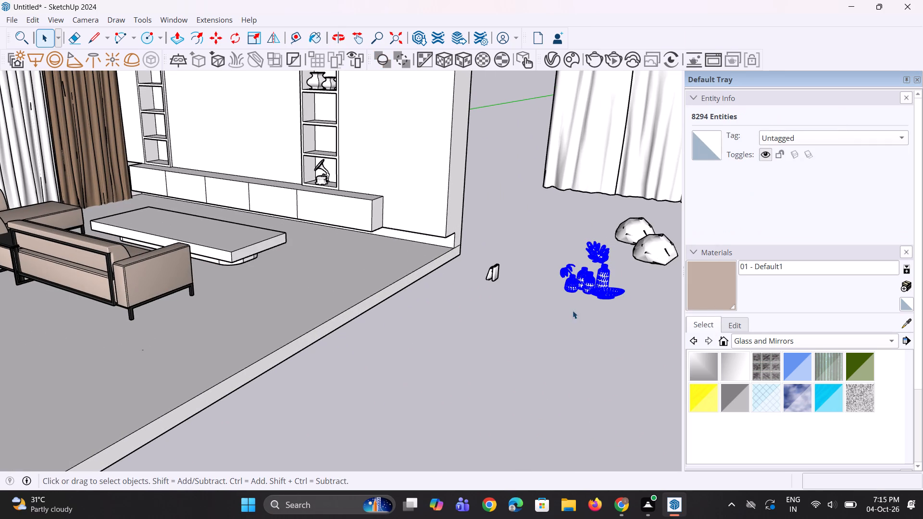
{"action": "key", "text": "space"}
{"action": "double_click", "coordinate": [540, 349]}
Copy the tall vase with its leafy stem and the adjacent smaller bottle vase into the shelf niche above the gramophone.
{"action": "scroll", "coordinate": [647, 328], "scroll_direction": "up", "scroll_amount": 3}
{"action": "left_click", "coordinate": [599, 261]}
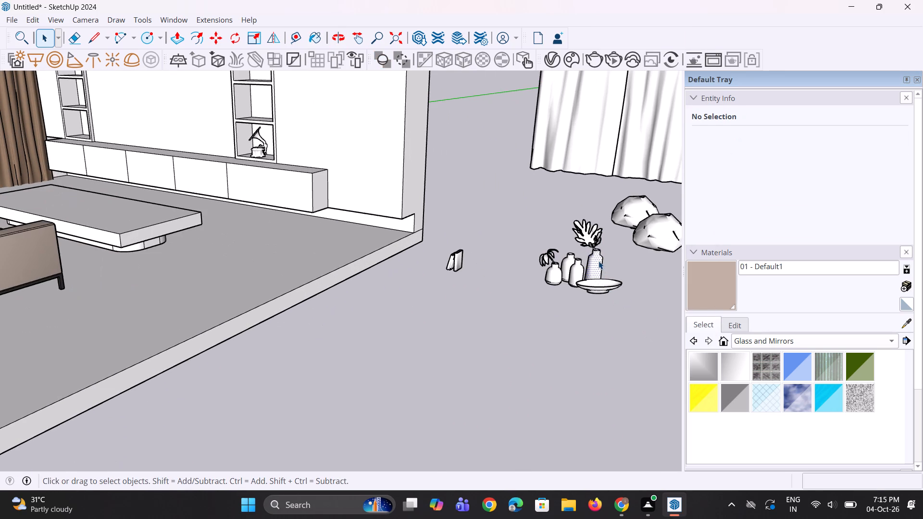
{"action": "scroll", "coordinate": [599, 264], "scroll_direction": "up", "scroll_amount": 3}
{"action": "left_click", "coordinate": [599, 232], "text": "ctrl"}
{"action": "double_click", "coordinate": [587, 231], "text": "ctrl"}
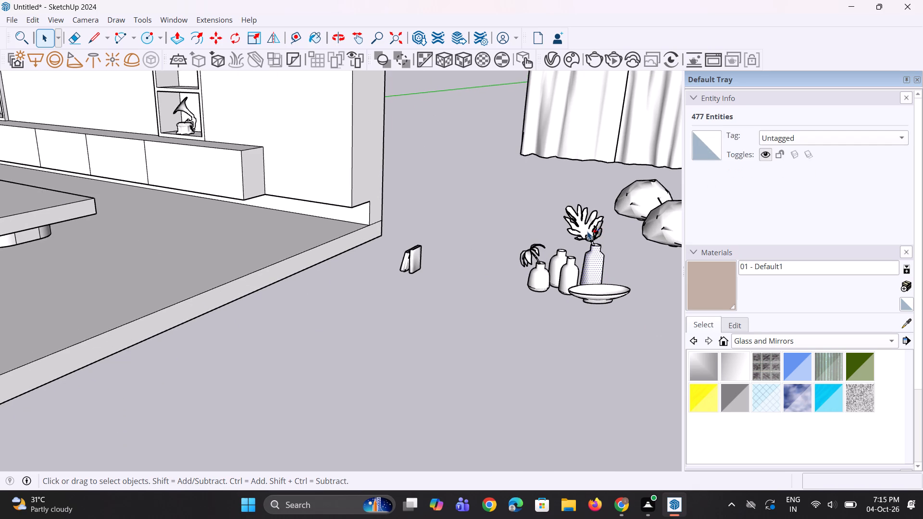
{"action": "double_click", "coordinate": [596, 258], "text": "ctrl"}
{"action": "double_click", "coordinate": [596, 258], "text": "ctrl"}
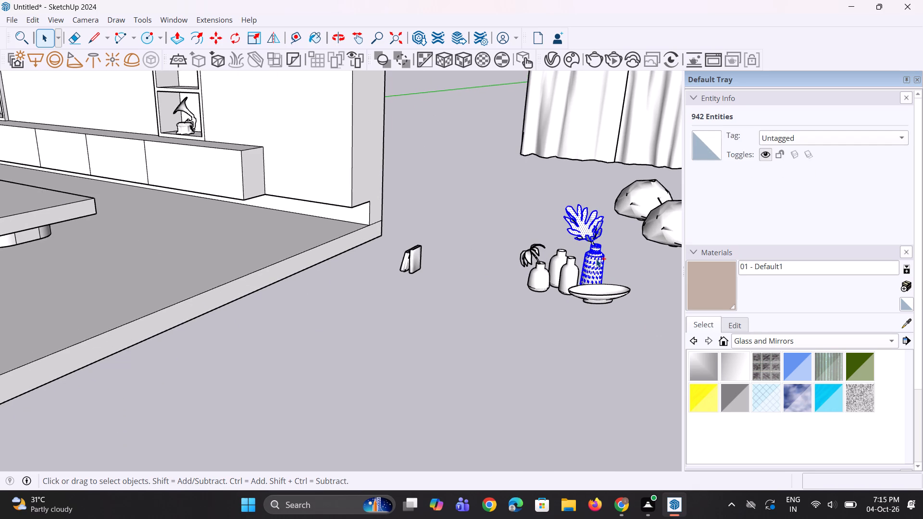
{"action": "left_click", "coordinate": [560, 278], "text": "ctrl"}
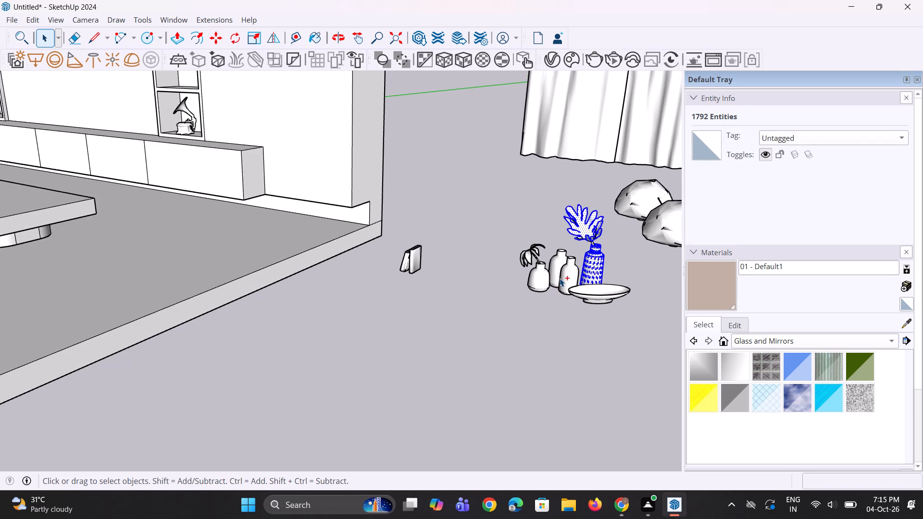
{"action": "double_click", "coordinate": [560, 278], "text": "ctrl"}
{"action": "key", "text": "m"}
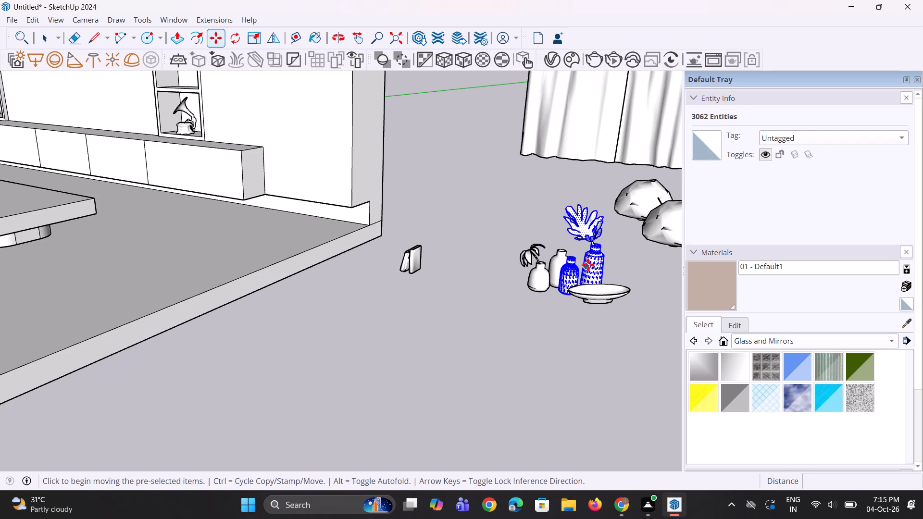
{"action": "left_click_drag", "start_coordinate": [607, 261], "coordinate": [600, 278]}
{"action": "scroll", "coordinate": [574, 285], "scroll_direction": "down", "scroll_amount": 4}
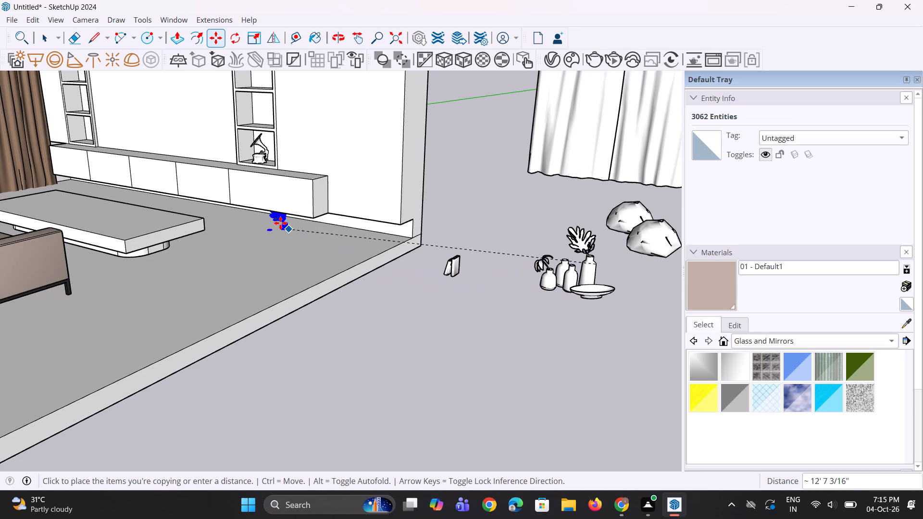
{"action": "middle_click_drag", "start_coordinate": [292, 254], "coordinate": [409, 284]}
{"action": "scroll", "coordinate": [404, 279], "scroll_direction": "down", "scroll_amount": 3}
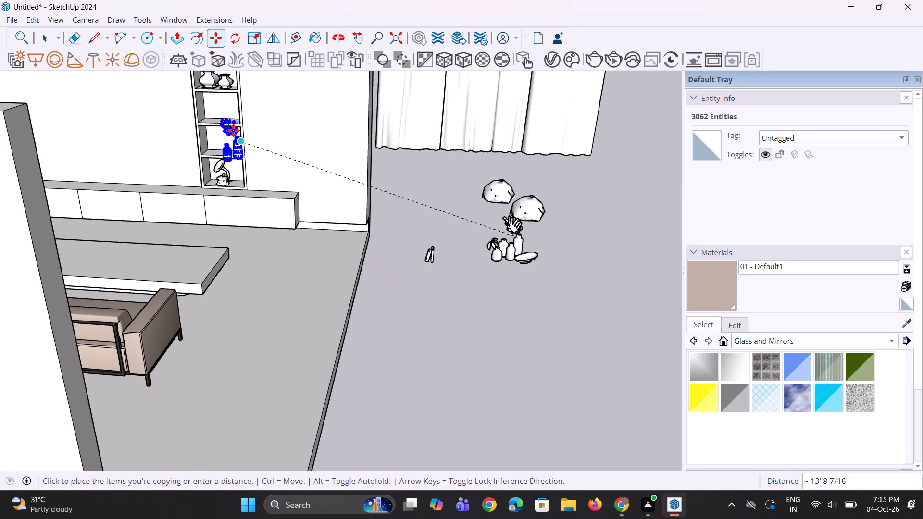
{"action": "scroll", "coordinate": [233, 130], "scroll_direction": "up", "scroll_amount": 6}
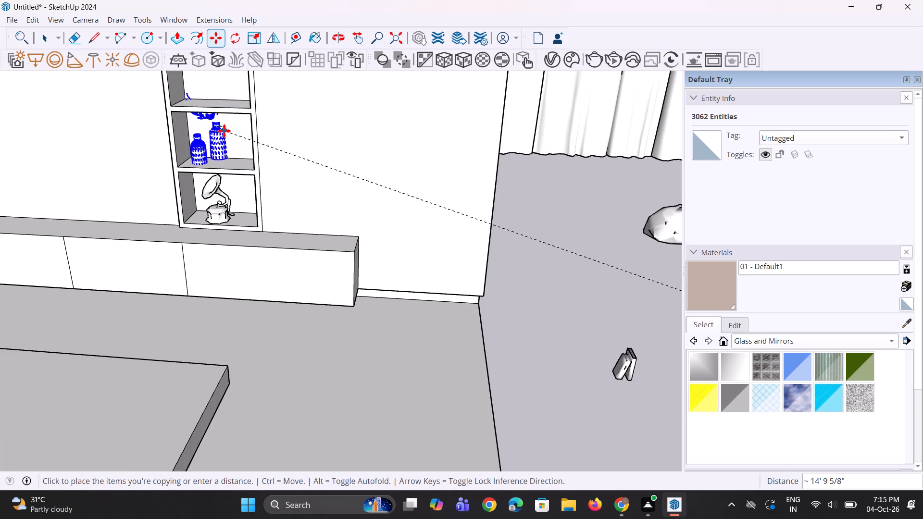
{"action": "left_click", "coordinate": [224, 128]}
Move the copied vases slightly toward the front of the niche so they rest on the shelf board.
{"action": "middle_click_drag", "start_coordinate": [233, 181], "coordinate": [240, 220]}
{"action": "scroll", "coordinate": [175, 156], "scroll_direction": "up", "scroll_amount": 6}
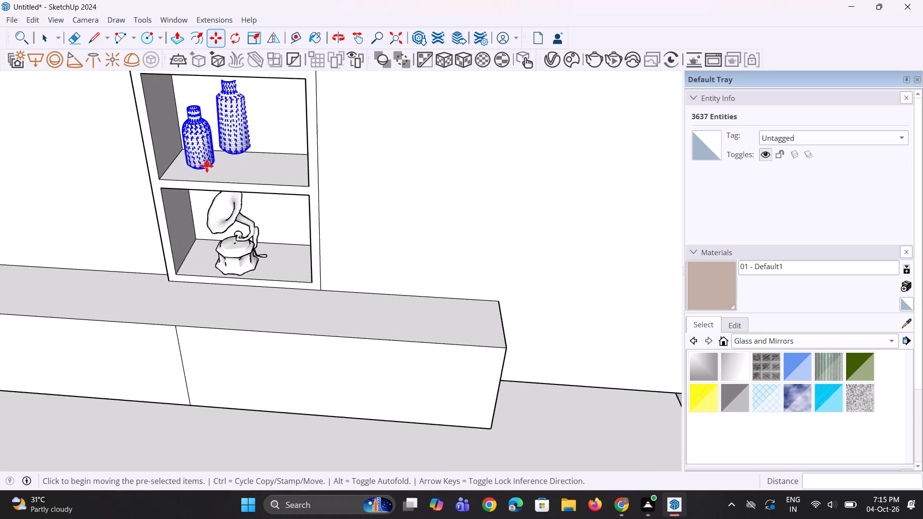
{"action": "scroll", "coordinate": [207, 166], "scroll_direction": "up", "scroll_amount": 3}
{"action": "left_click", "coordinate": [207, 165]}
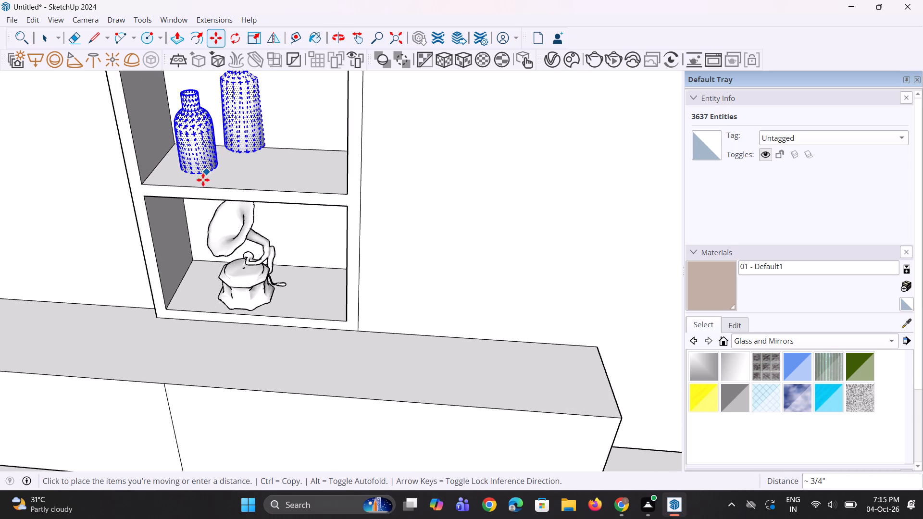
{"action": "left_click", "coordinate": [201, 183]}
{"action": "key", "text": "space"}
{"action": "key", "text": "space"}
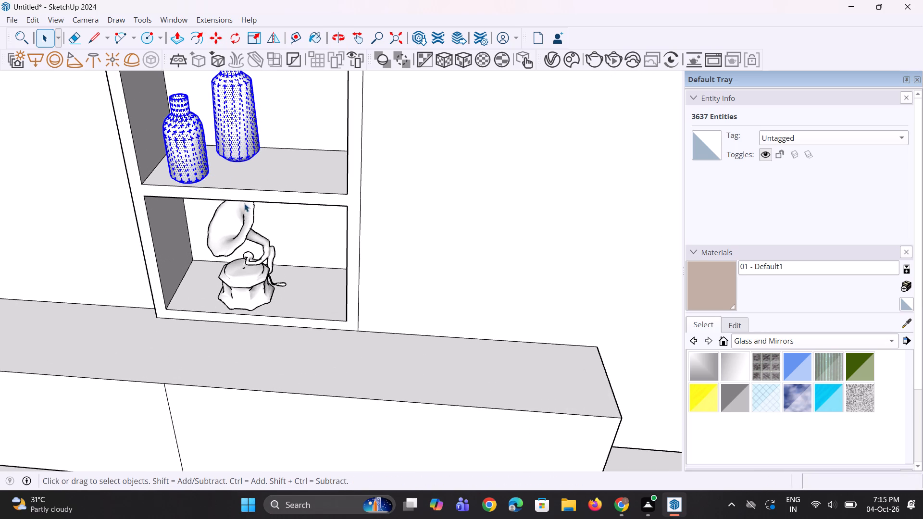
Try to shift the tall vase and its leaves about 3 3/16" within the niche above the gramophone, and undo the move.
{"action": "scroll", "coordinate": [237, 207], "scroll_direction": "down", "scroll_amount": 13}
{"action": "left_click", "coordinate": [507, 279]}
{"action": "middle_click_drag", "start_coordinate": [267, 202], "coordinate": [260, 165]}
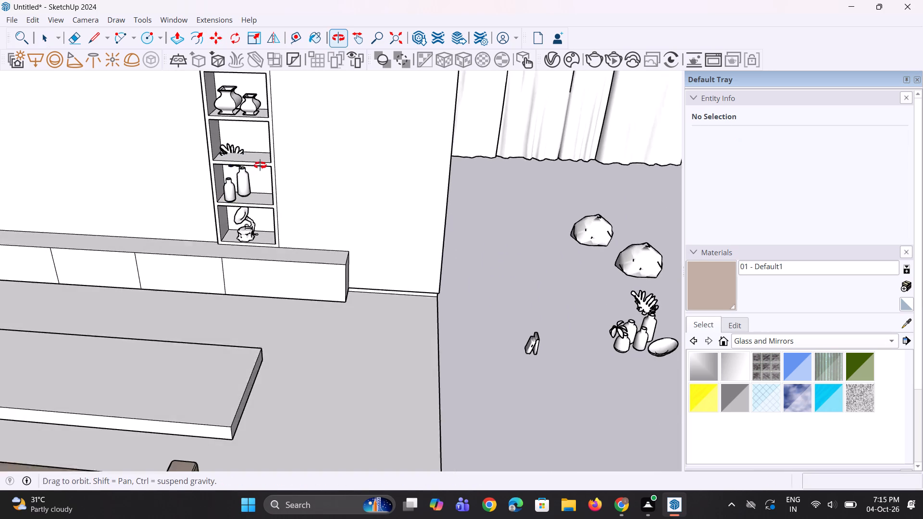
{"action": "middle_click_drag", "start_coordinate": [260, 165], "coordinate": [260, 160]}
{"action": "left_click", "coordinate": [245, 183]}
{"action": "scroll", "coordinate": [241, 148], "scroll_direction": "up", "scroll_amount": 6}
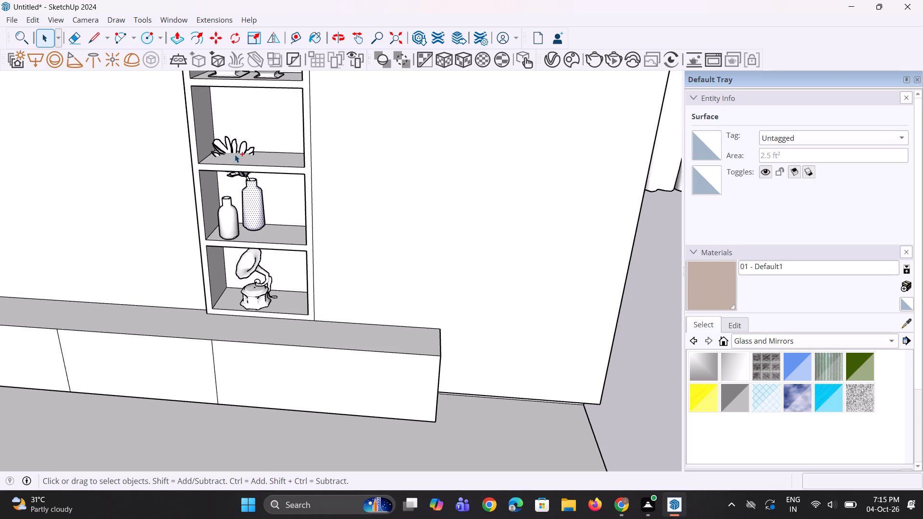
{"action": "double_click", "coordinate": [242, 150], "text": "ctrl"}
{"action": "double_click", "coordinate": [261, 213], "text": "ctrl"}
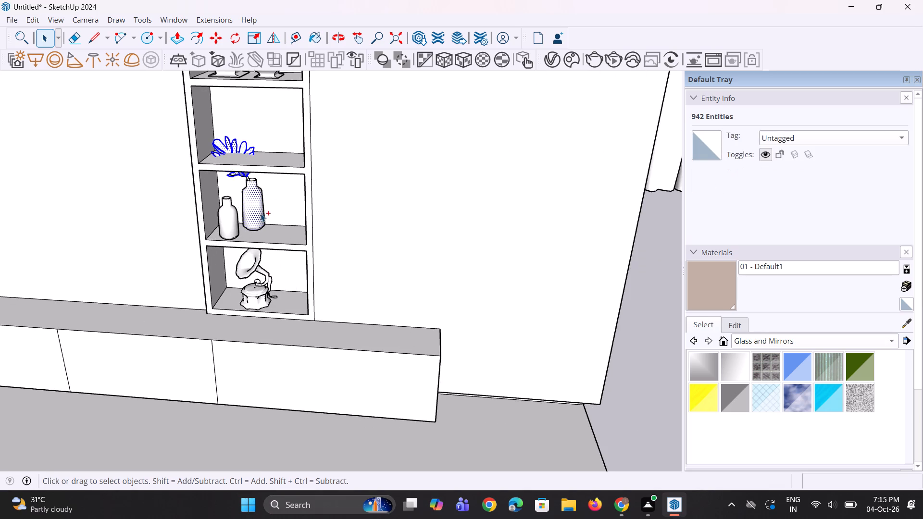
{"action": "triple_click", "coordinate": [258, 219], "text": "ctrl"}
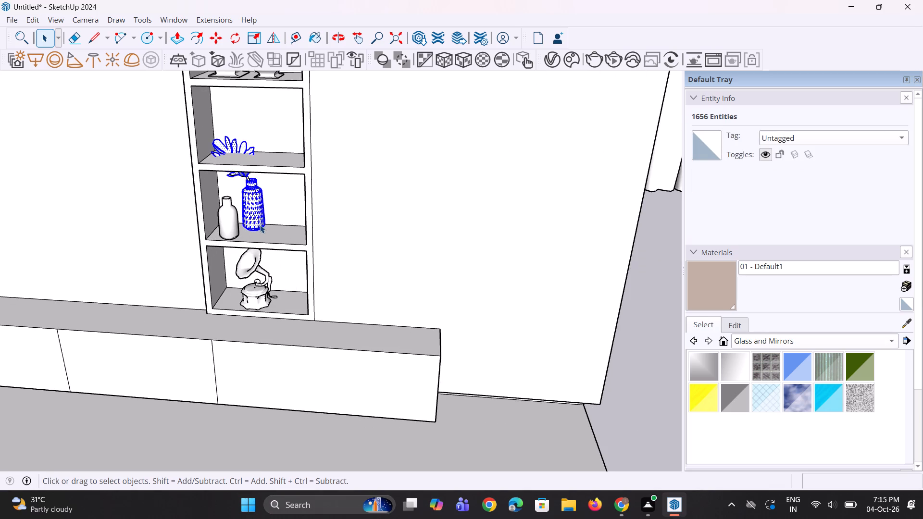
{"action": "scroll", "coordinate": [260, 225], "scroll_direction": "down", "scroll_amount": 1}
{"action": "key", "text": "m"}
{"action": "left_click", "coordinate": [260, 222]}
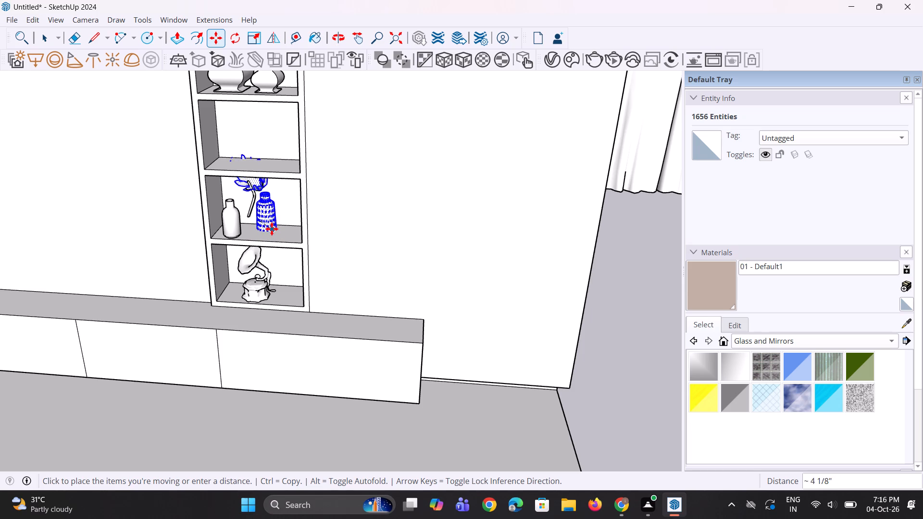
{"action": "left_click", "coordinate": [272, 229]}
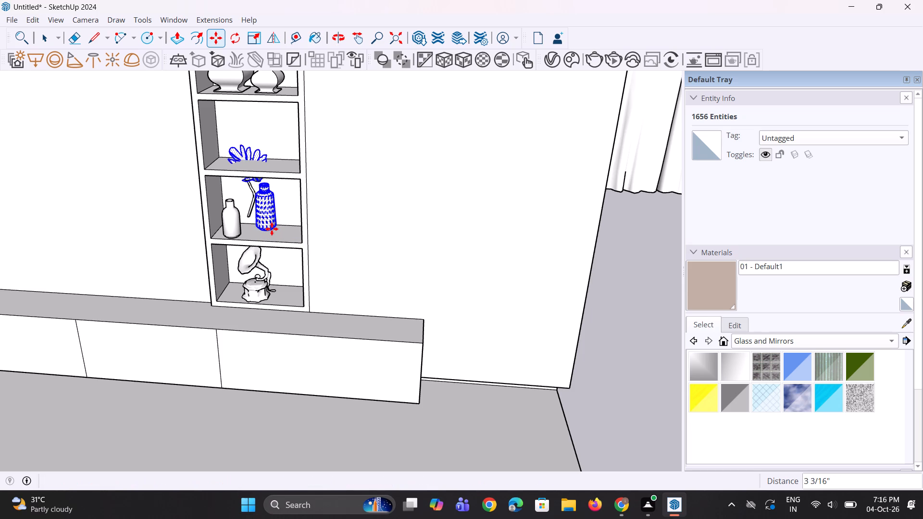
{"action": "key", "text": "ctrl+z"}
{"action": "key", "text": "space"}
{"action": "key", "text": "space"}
Add the stem to the selection and move the tall vase with its leafy stem away from the small bottle, toward the niche's front.
{"action": "scroll", "coordinate": [273, 190], "scroll_direction": "up", "scroll_amount": 2}
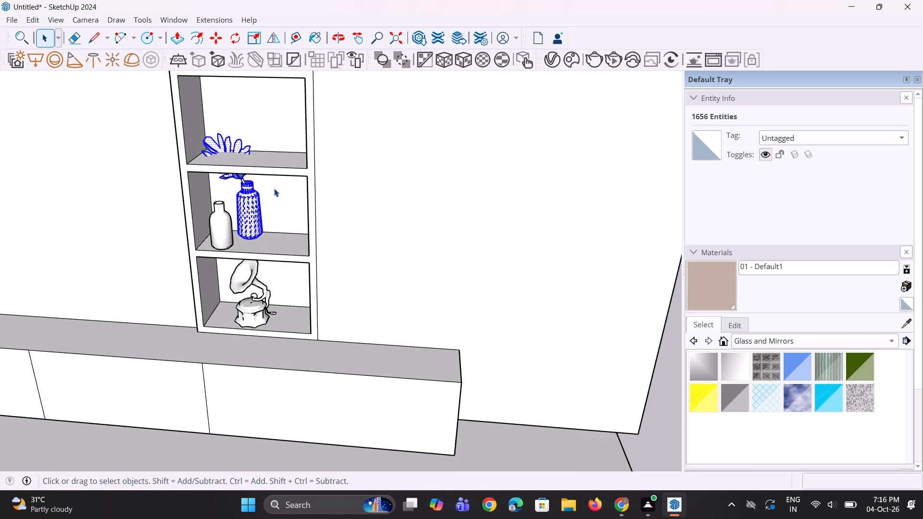
{"action": "scroll", "coordinate": [225, 168], "scroll_direction": "up", "scroll_amount": 7}
{"action": "double_click", "coordinate": [255, 193], "text": "ctrl"}
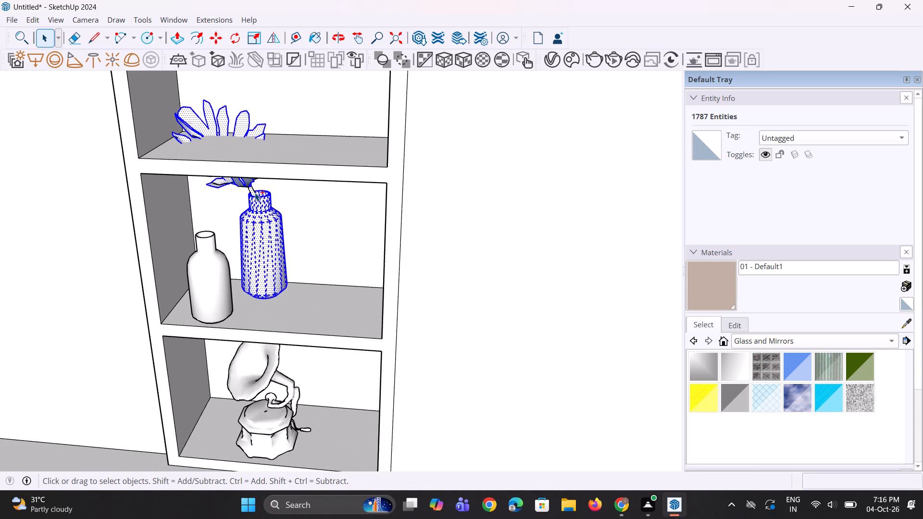
{"action": "triple_click", "coordinate": [254, 193], "text": "ctrl"}
{"action": "left_click", "coordinate": [254, 193], "text": "ctrl"}
{"action": "key", "text": "m"}
{"action": "left_click", "coordinate": [273, 287]}
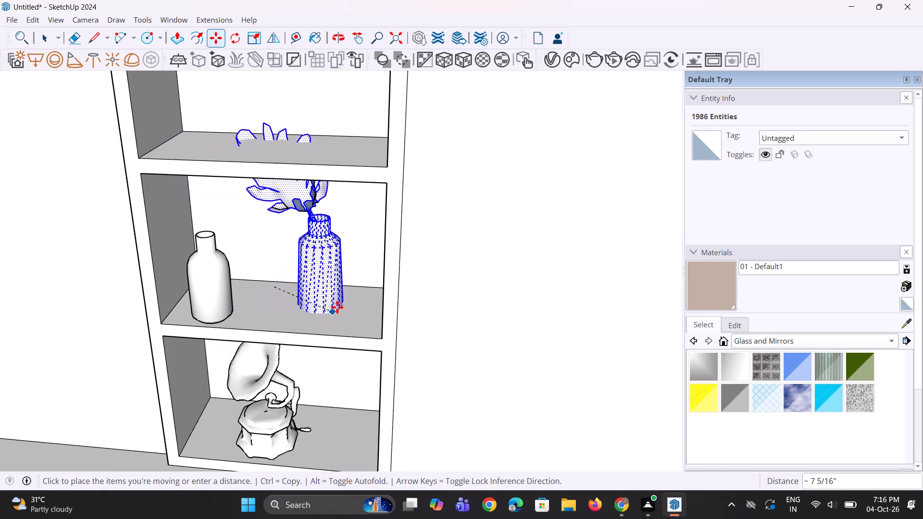
{"action": "left_click", "coordinate": [340, 293]}
{"action": "left_click", "coordinate": [330, 304]}
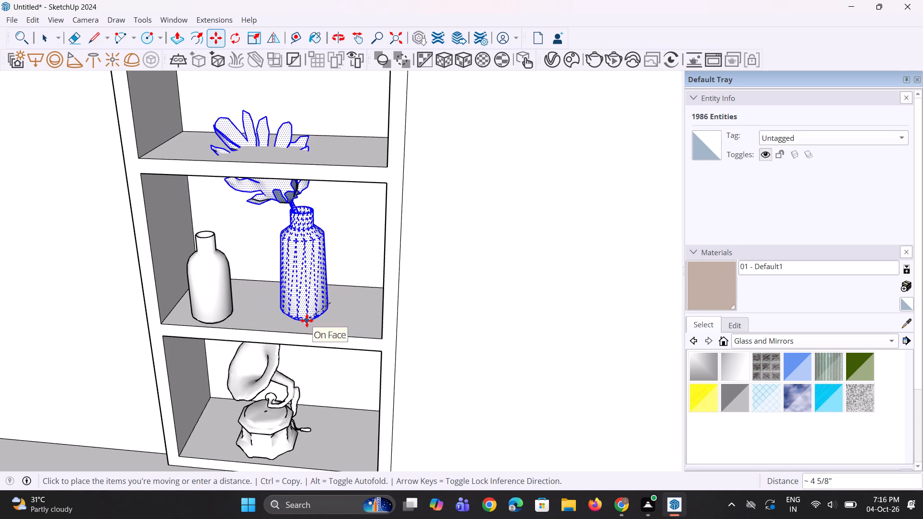
{"action": "left_click", "coordinate": [307, 321]}
{"action": "key", "text": "space"}
{"action": "key", "text": "space"}
Move the small bottle vase about 3" sideways toward the tall vase and clear the selection.
{"action": "left_click", "coordinate": [228, 304]}
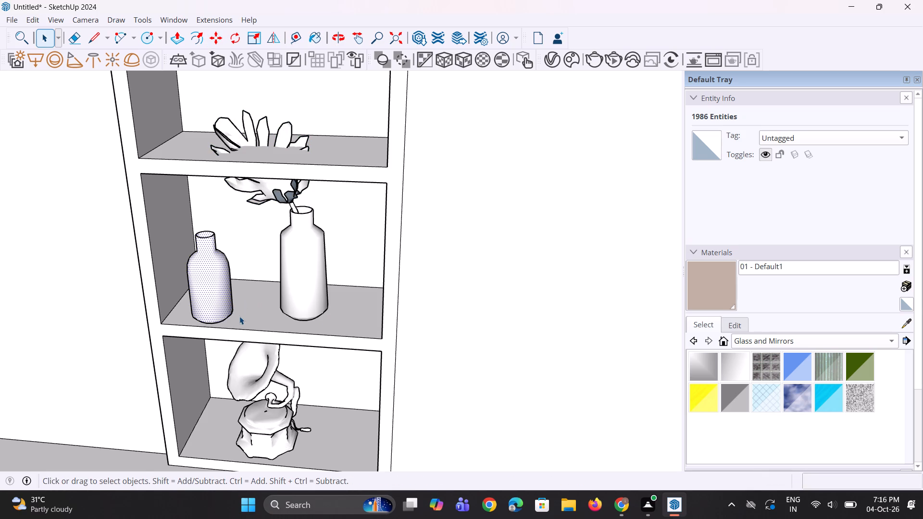
{"action": "key", "text": "m"}
{"action": "left_click", "coordinate": [225, 310]}
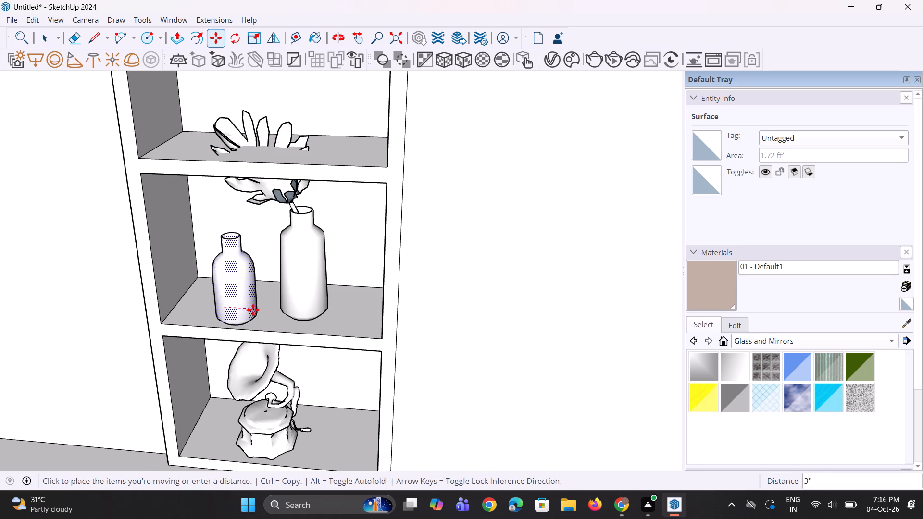
{"action": "left_click", "coordinate": [257, 310]}
{"action": "scroll", "coordinate": [252, 301], "scroll_direction": "down", "scroll_amount": 8}
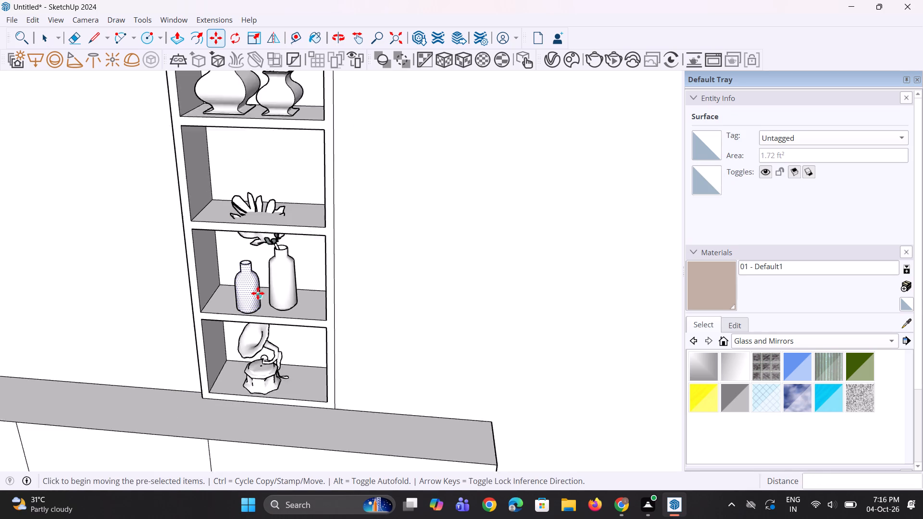
{"action": "scroll", "coordinate": [258, 293], "scroll_direction": "down", "scroll_amount": 5}
{"action": "middle_click_drag", "start_coordinate": [266, 277], "coordinate": [256, 239]}
{"action": "key", "text": "space"}
{"action": "key", "text": "space"}
{"action": "left_click", "coordinate": [561, 328]}
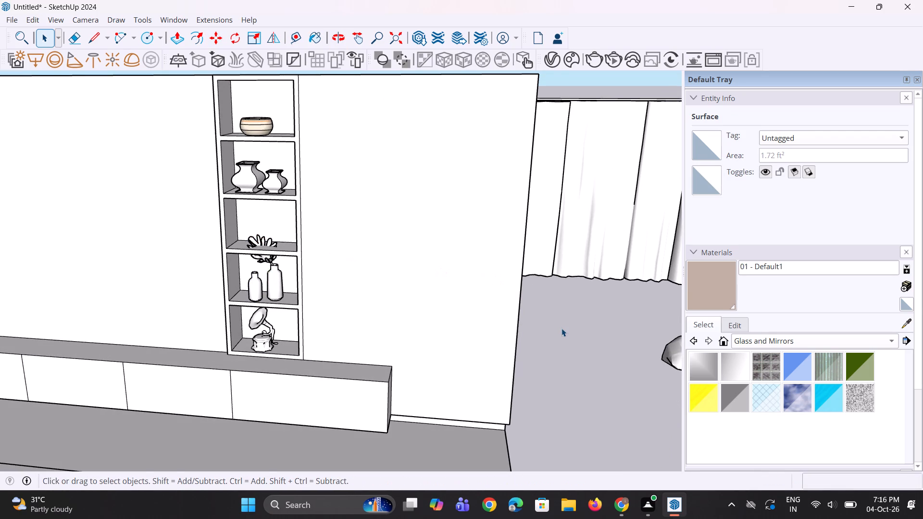
{"action": "key", "text": "space"}
{"action": "key", "text": "space"}
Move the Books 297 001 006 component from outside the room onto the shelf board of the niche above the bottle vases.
{"action": "scroll", "coordinate": [396, 296], "scroll_direction": "down", "scroll_amount": 8}
{"action": "scroll", "coordinate": [511, 374], "scroll_direction": "up", "scroll_amount": 5}
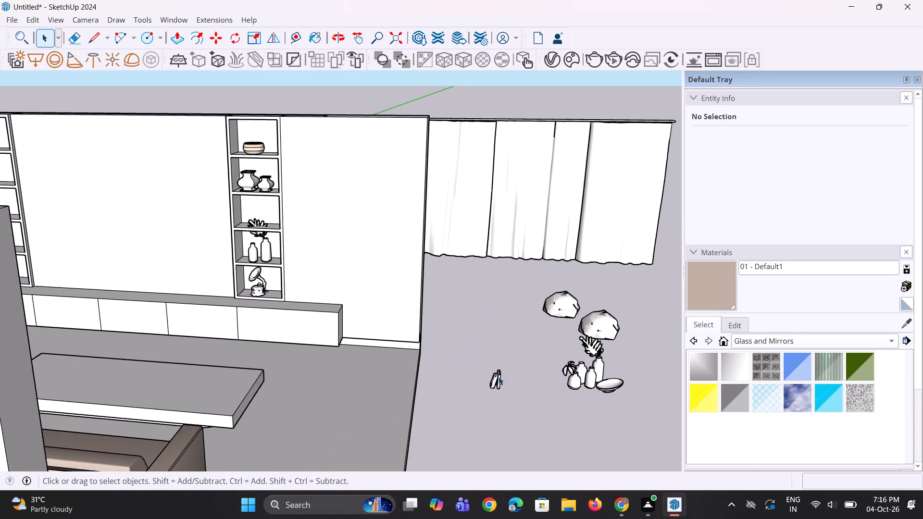
{"action": "scroll", "coordinate": [499, 377], "scroll_direction": "up", "scroll_amount": 3}
{"action": "left_click", "coordinate": [503, 380]}
{"action": "scroll", "coordinate": [505, 382], "scroll_direction": "up", "scroll_amount": 3}
{"action": "key", "text": "m"}
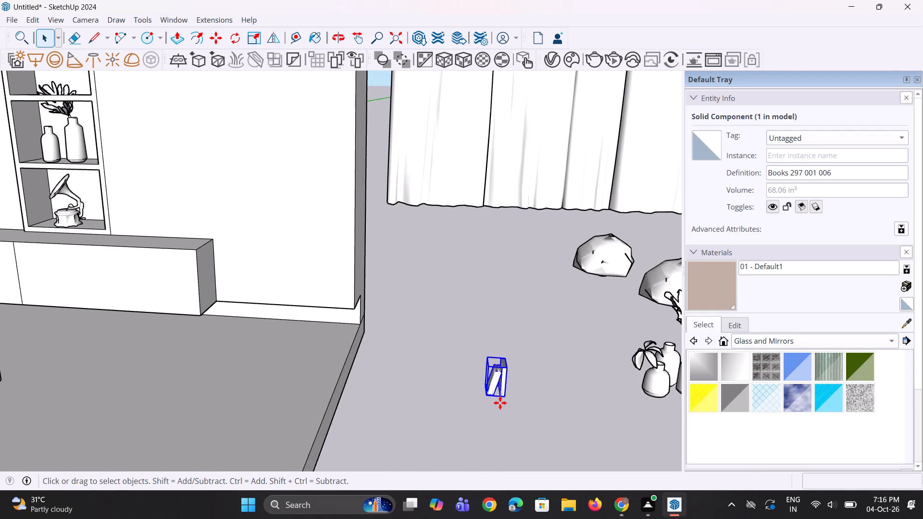
{"action": "left_click_drag", "start_coordinate": [500, 404], "coordinate": [489, 412]}
{"action": "scroll", "coordinate": [539, 381], "scroll_direction": "down", "scroll_amount": 7}
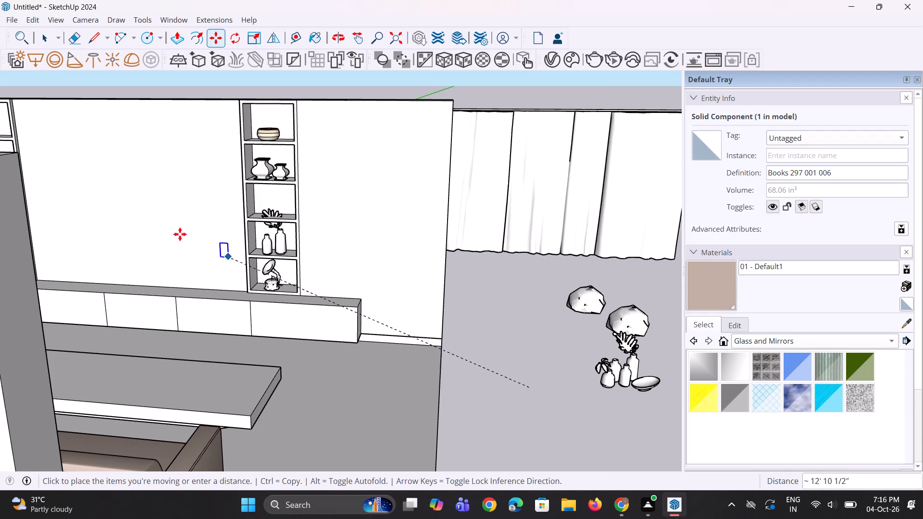
{"action": "scroll", "coordinate": [231, 241], "scroll_direction": "up", "scroll_amount": 2}
{"action": "scroll", "coordinate": [269, 209], "scroll_direction": "up", "scroll_amount": 10}
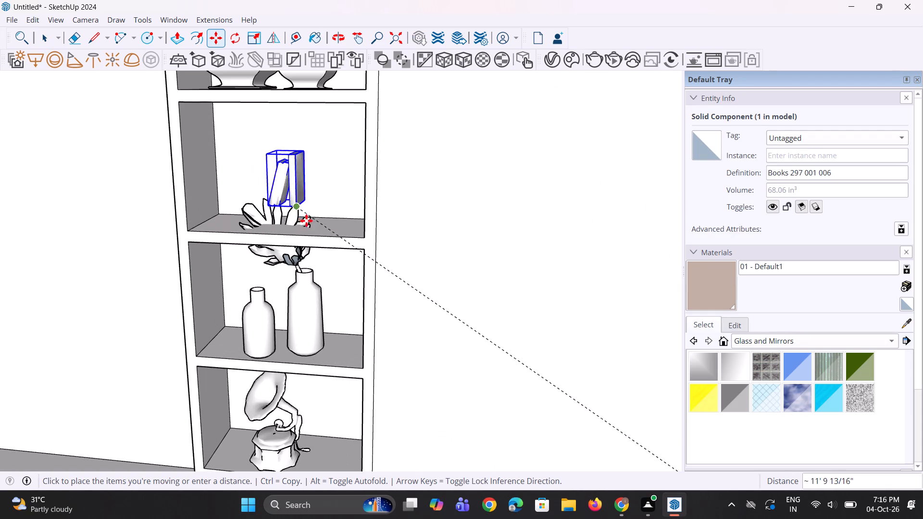
{"action": "left_click", "coordinate": [320, 234]}
Scale the books up uniformly until they fill most of the niche's height.
{"action": "scroll", "coordinate": [315, 211], "scroll_direction": "up", "scroll_amount": 3}
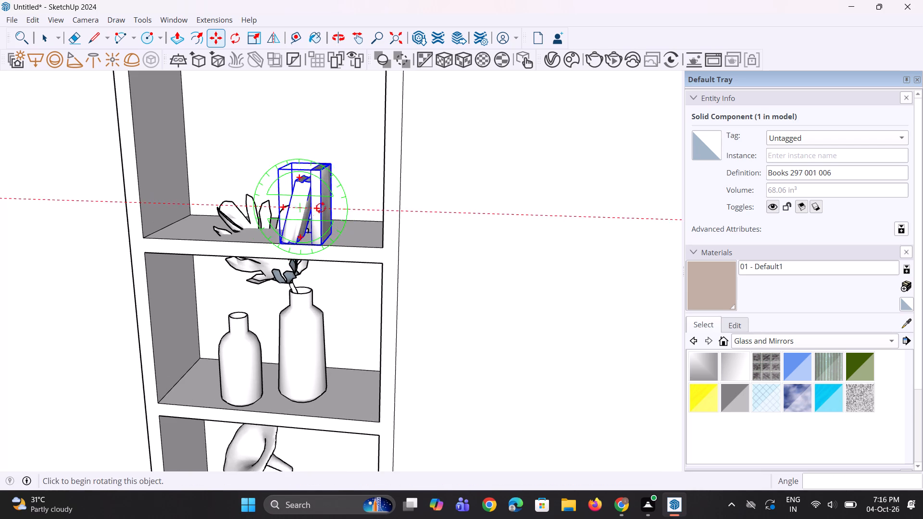
{"action": "key", "text": "s"}
{"action": "left_click", "coordinate": [332, 164]}
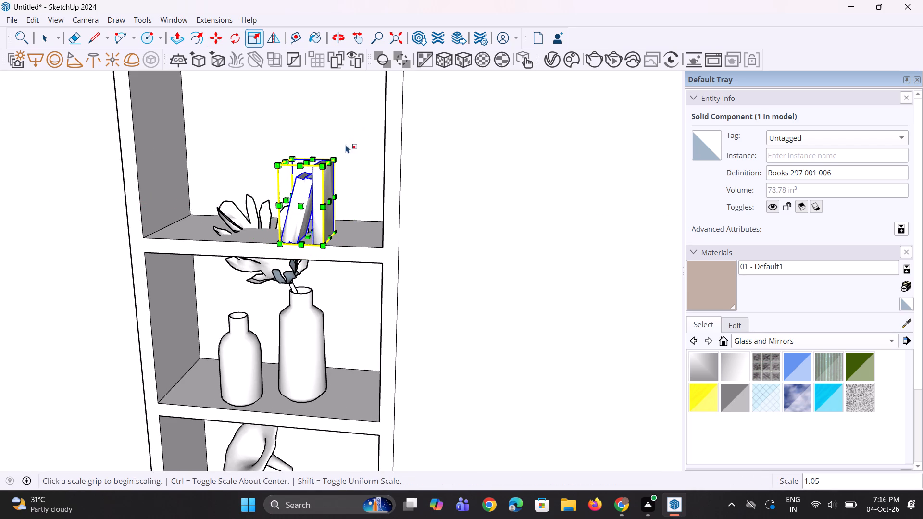
{"action": "left_click_drag", "start_coordinate": [337, 161], "coordinate": [376, 111]}
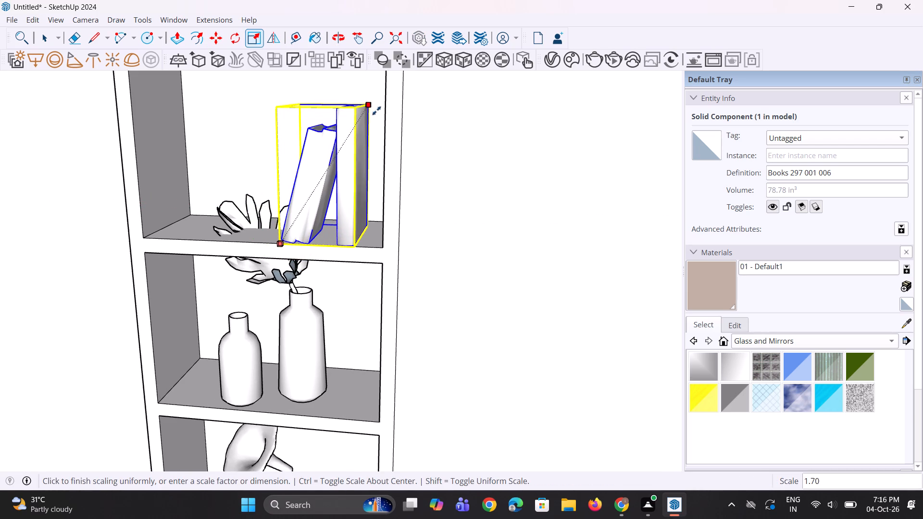
{"action": "left_click_drag", "start_coordinate": [376, 111], "coordinate": [382, 100]}
{"action": "left_click", "coordinate": [382, 100]}
Copy the enlarged books sideways along the same shelf so both sets stand next to each other, and clear the selection.
{"action": "scroll", "coordinate": [340, 256], "scroll_direction": "down", "scroll_amount": 4}
{"action": "scroll", "coordinate": [285, 215], "scroll_direction": "down", "scroll_amount": 1}
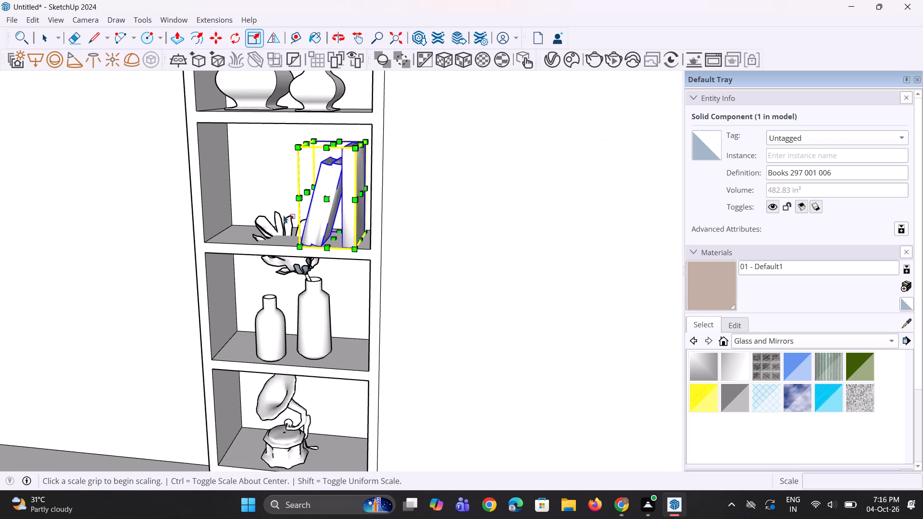
{"action": "scroll", "coordinate": [284, 215], "scroll_direction": "down", "scroll_amount": 2}
{"action": "middle_click_drag", "start_coordinate": [286, 215], "coordinate": [340, 232]}
{"action": "scroll", "coordinate": [248, 225], "scroll_direction": "up", "scroll_amount": 7}
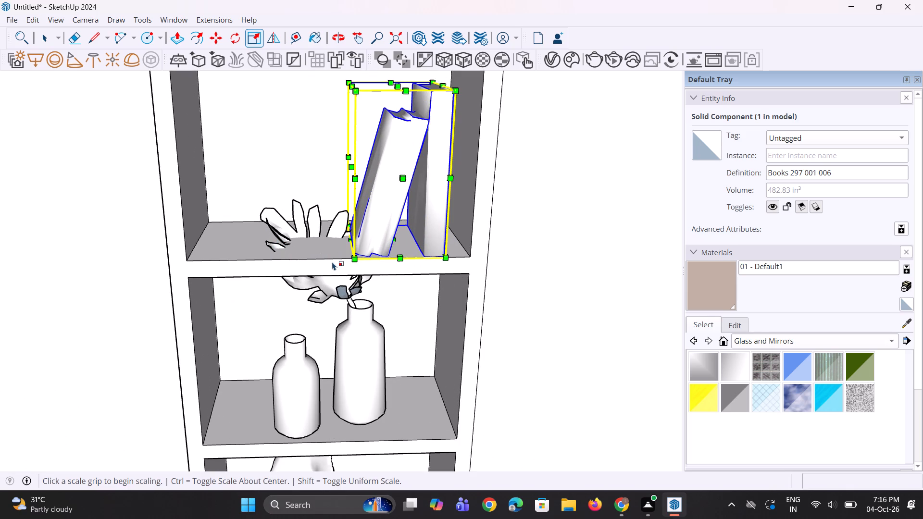
{"action": "key", "text": "m"}
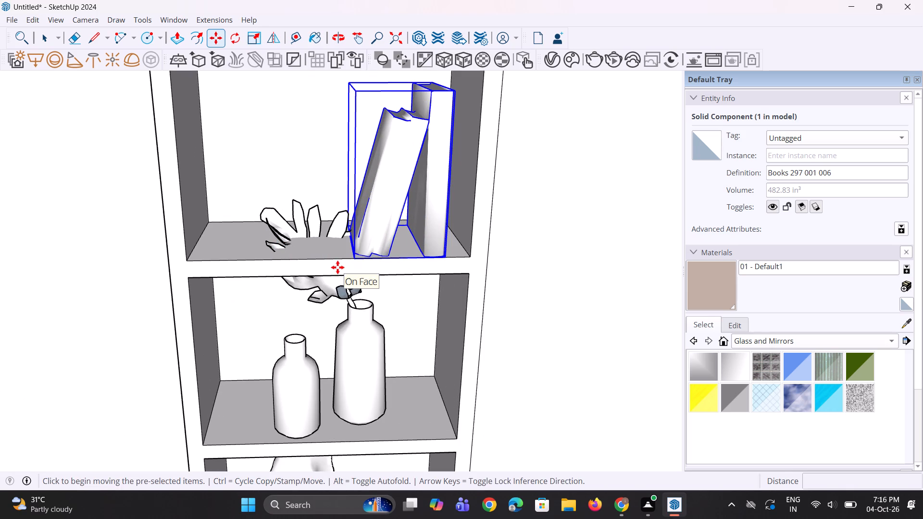
{"action": "left_click", "coordinate": [358, 261]}
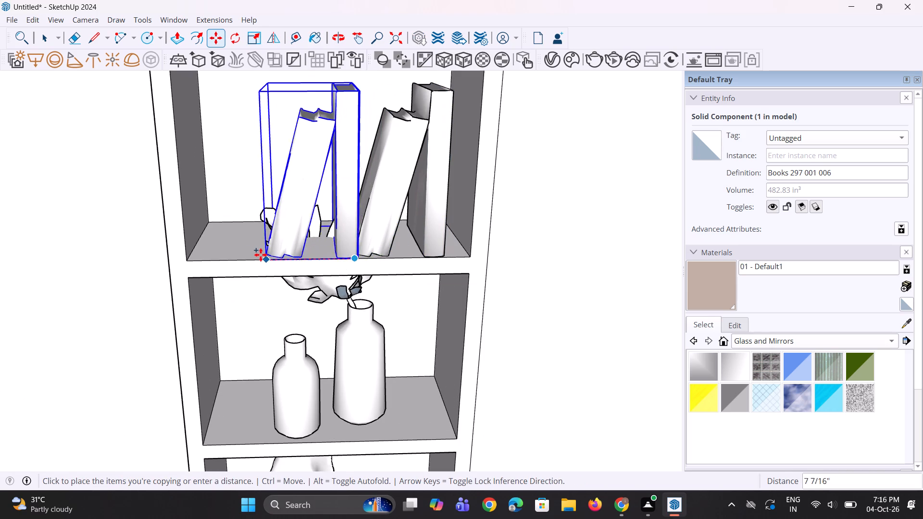
{"action": "left_click", "coordinate": [255, 258]}
{"action": "scroll", "coordinate": [276, 293], "scroll_direction": "down", "scroll_amount": 3}
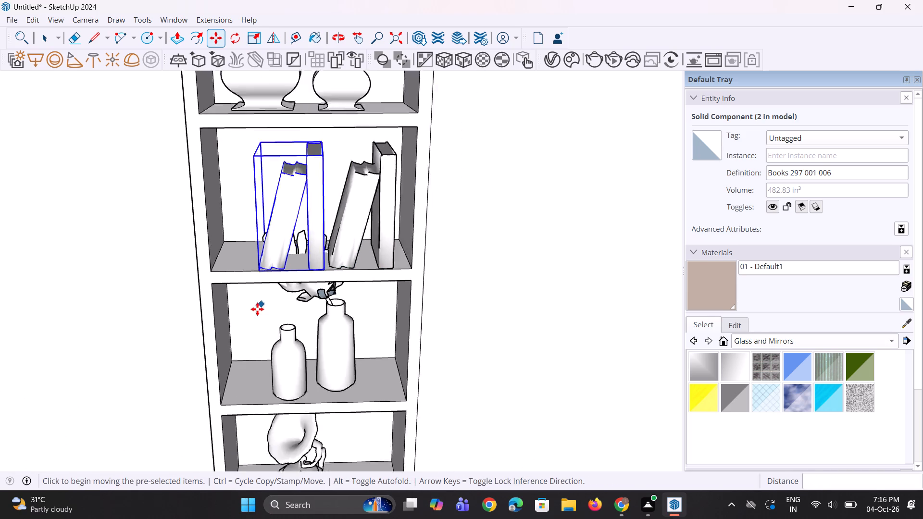
{"action": "scroll", "coordinate": [257, 309], "scroll_direction": "down", "scroll_amount": 7}
{"action": "middle_click_drag", "start_coordinate": [285, 308], "coordinate": [275, 256]}
{"action": "key", "text": "space"}
{"action": "key", "text": "space"}
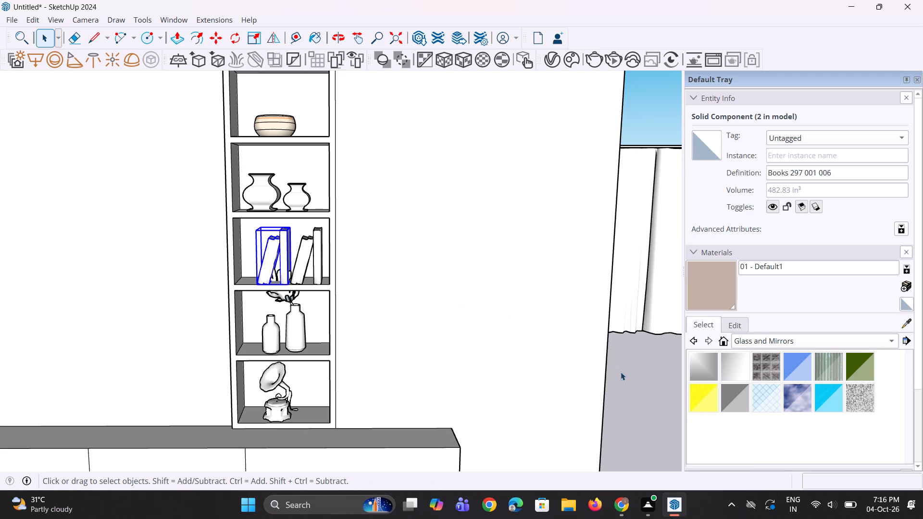
{"action": "left_click", "coordinate": [621, 372]}
Fit the entire model in the view.
{"action": "scroll", "coordinate": [358, 312], "scroll_direction": "down", "scroll_amount": 5}
{"action": "scroll", "coordinate": [360, 306], "scroll_direction": "up", "scroll_amount": 1}
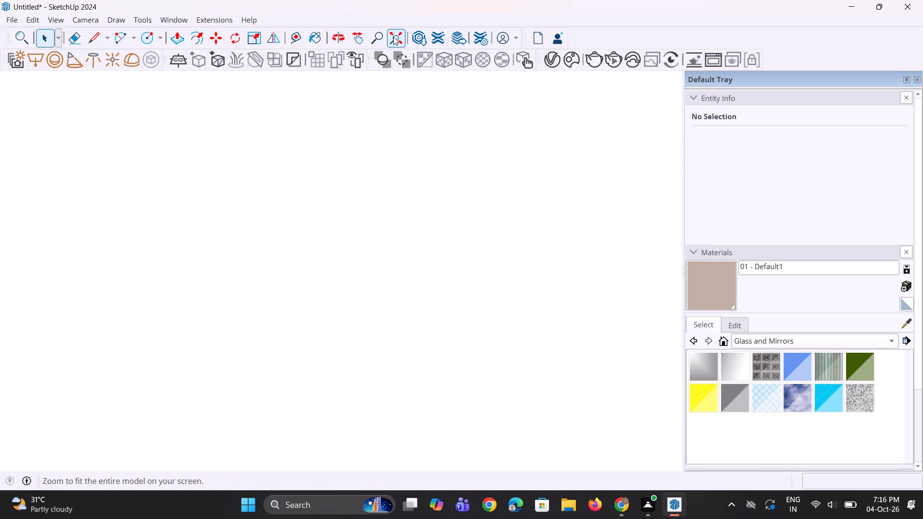
{"action": "left_click", "coordinate": [393, 37]}
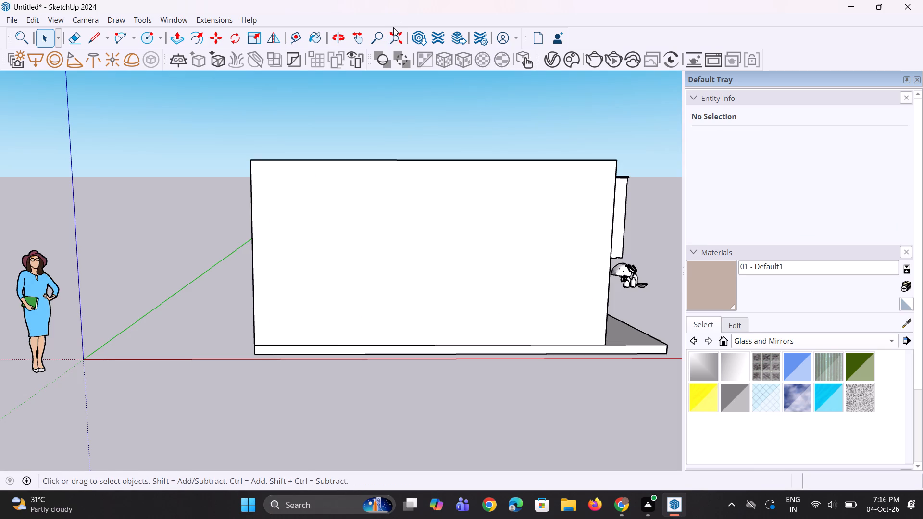
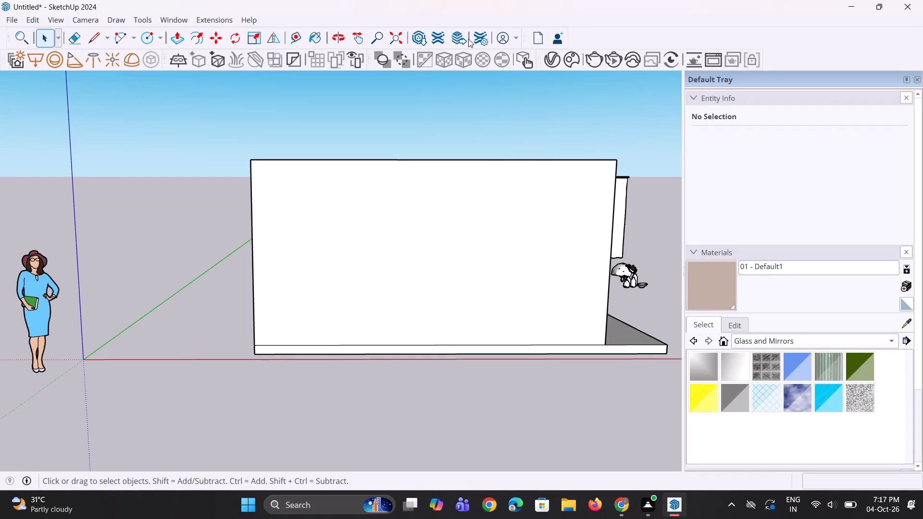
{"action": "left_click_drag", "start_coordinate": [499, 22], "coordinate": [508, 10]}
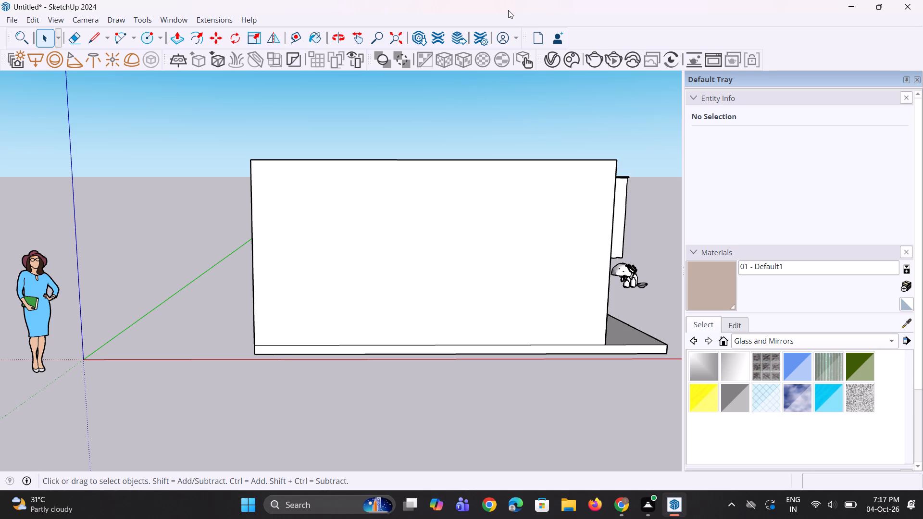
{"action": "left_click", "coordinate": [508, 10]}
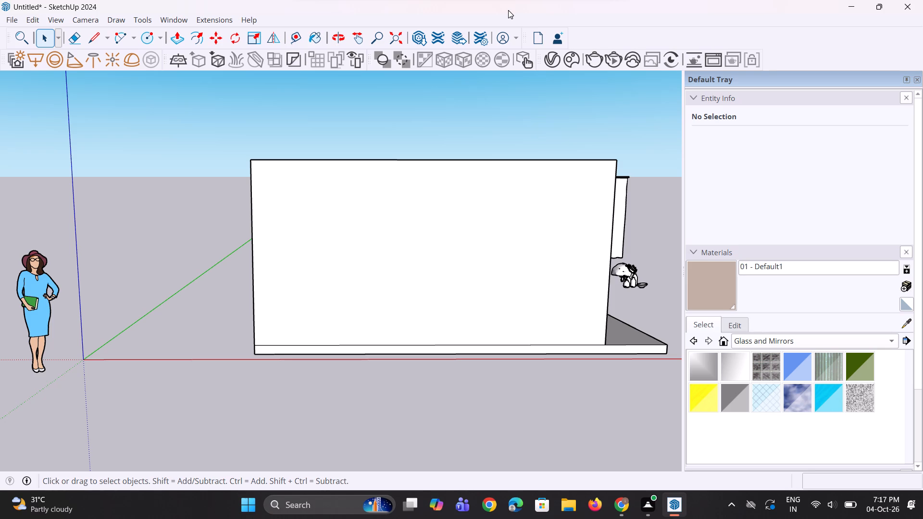
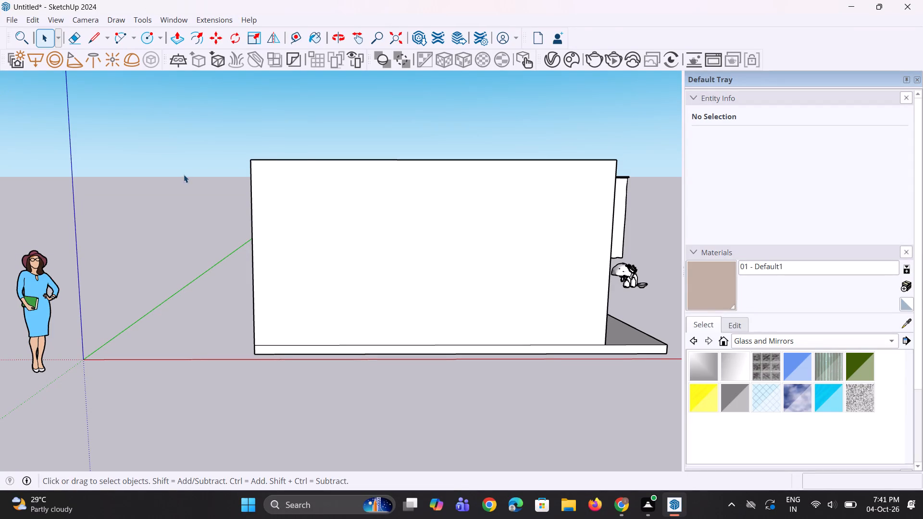
Open the V-Ray Material Library collection in the Chaos Cosmos browser from the V-Ray Asset Editor.
{"action": "scroll", "coordinate": [27, 82], "scroll_direction": "down", "scroll_amount": 2}
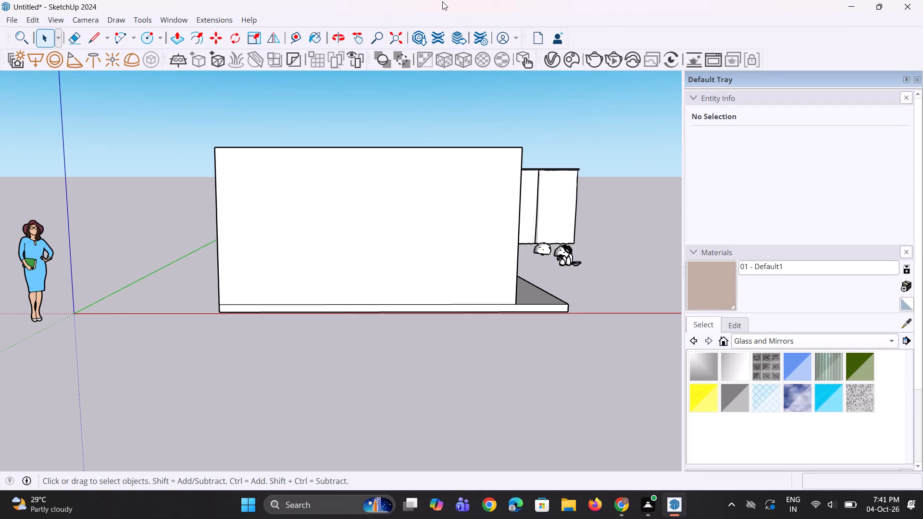
{"action": "middle_click_drag", "start_coordinate": [484, 210], "coordinate": [357, 259]}
{"action": "scroll", "coordinate": [487, 189], "scroll_direction": "down", "scroll_amount": 3}
{"action": "middle_click_drag", "start_coordinate": [452, 211], "coordinate": [412, 238]}
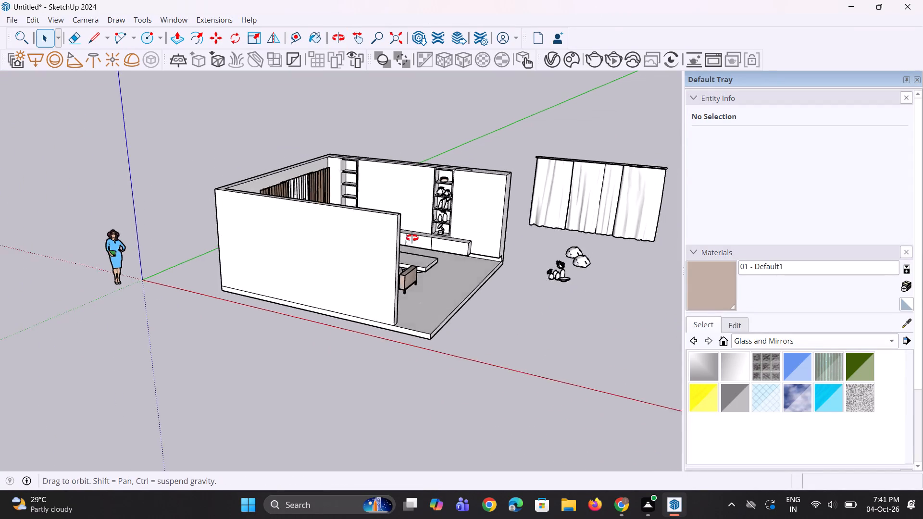
{"action": "middle_click_drag", "start_coordinate": [412, 238], "coordinate": [359, 253]}
{"action": "scroll", "coordinate": [379, 232], "scroll_direction": "down", "scroll_amount": 5}
{"action": "scroll", "coordinate": [587, 268], "scroll_direction": "up", "scroll_amount": 3}
{"action": "scroll", "coordinate": [402, 325], "scroll_direction": "up", "scroll_amount": 5}
{"action": "middle_click_drag", "start_coordinate": [499, 291], "coordinate": [514, 279]}
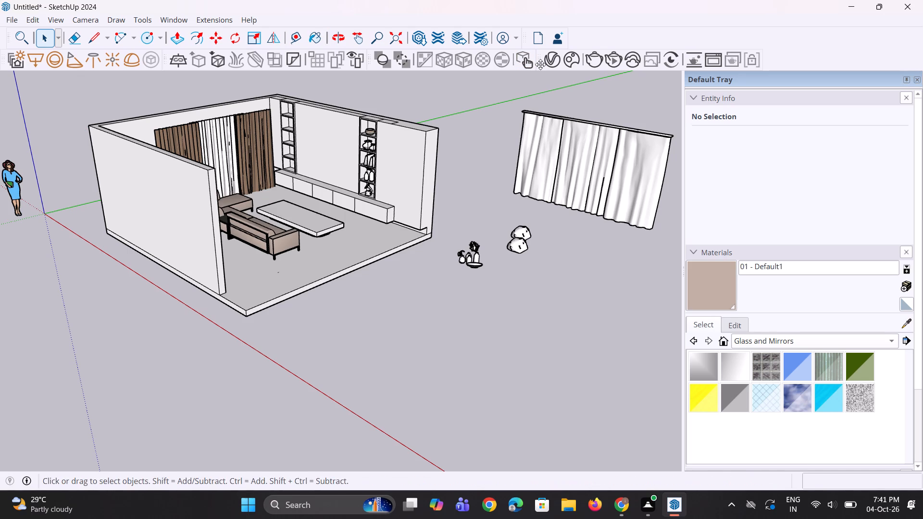
{"action": "left_click", "coordinate": [547, 69]}
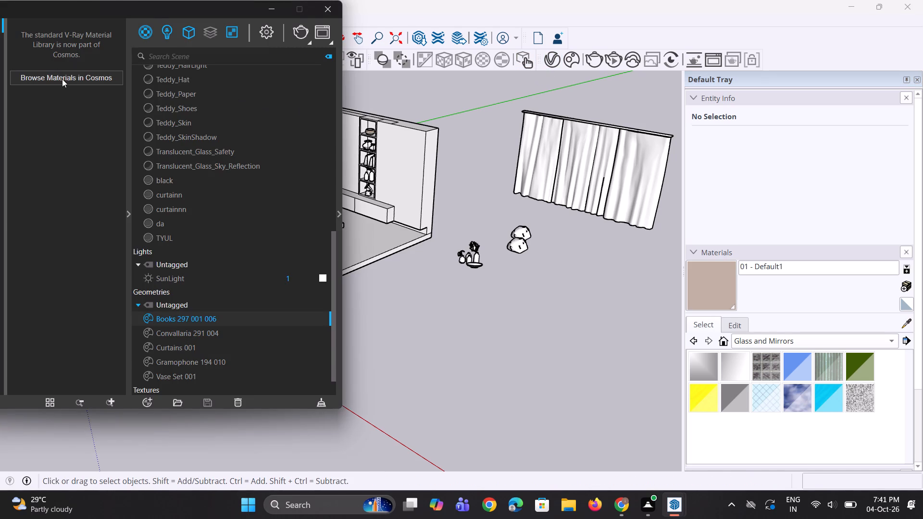
{"action": "left_click", "coordinate": [62, 79]}
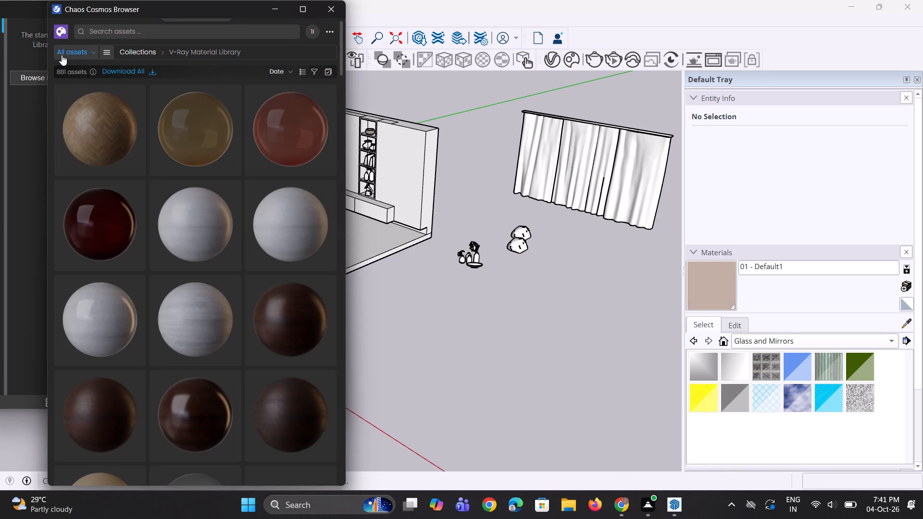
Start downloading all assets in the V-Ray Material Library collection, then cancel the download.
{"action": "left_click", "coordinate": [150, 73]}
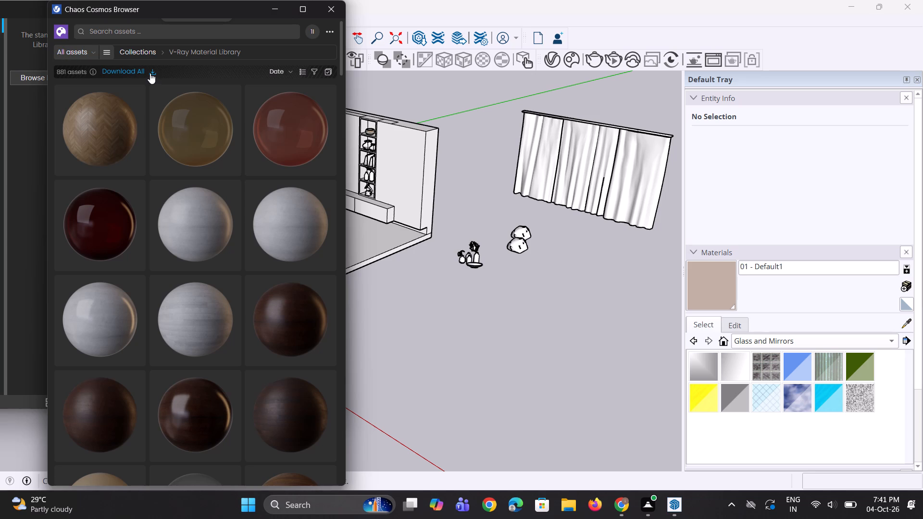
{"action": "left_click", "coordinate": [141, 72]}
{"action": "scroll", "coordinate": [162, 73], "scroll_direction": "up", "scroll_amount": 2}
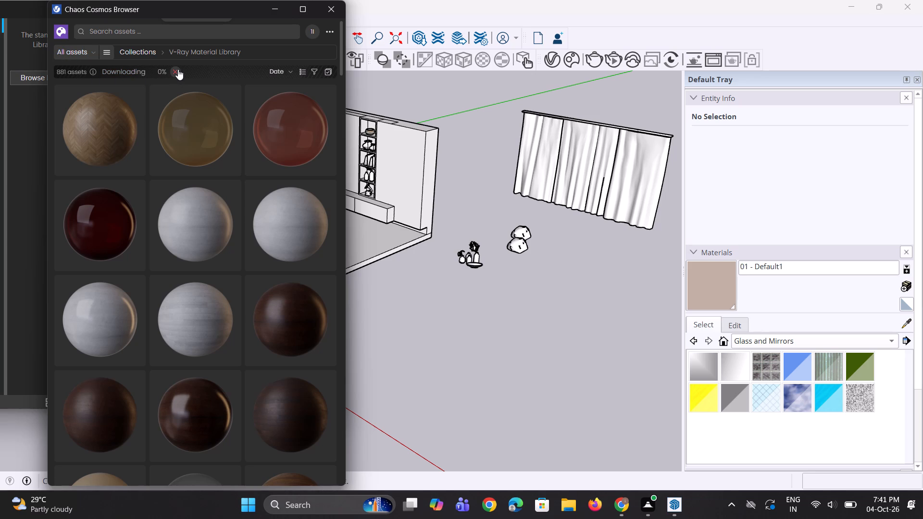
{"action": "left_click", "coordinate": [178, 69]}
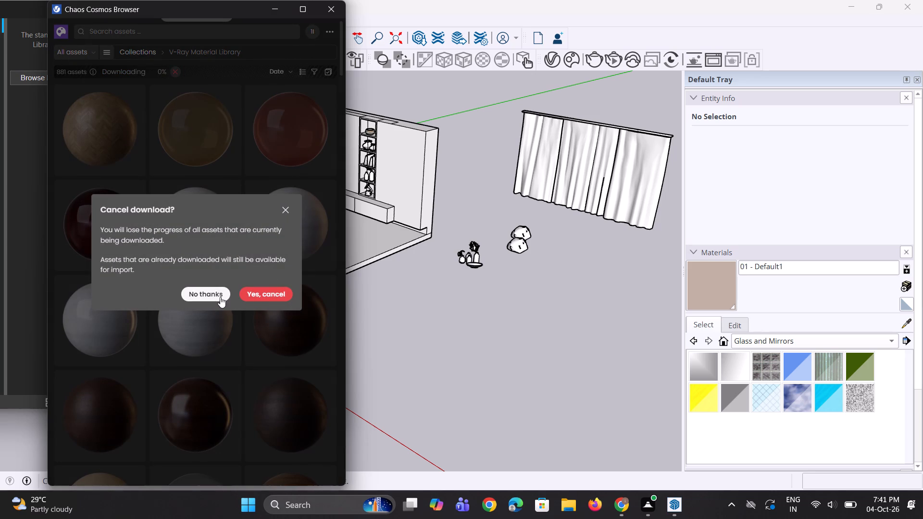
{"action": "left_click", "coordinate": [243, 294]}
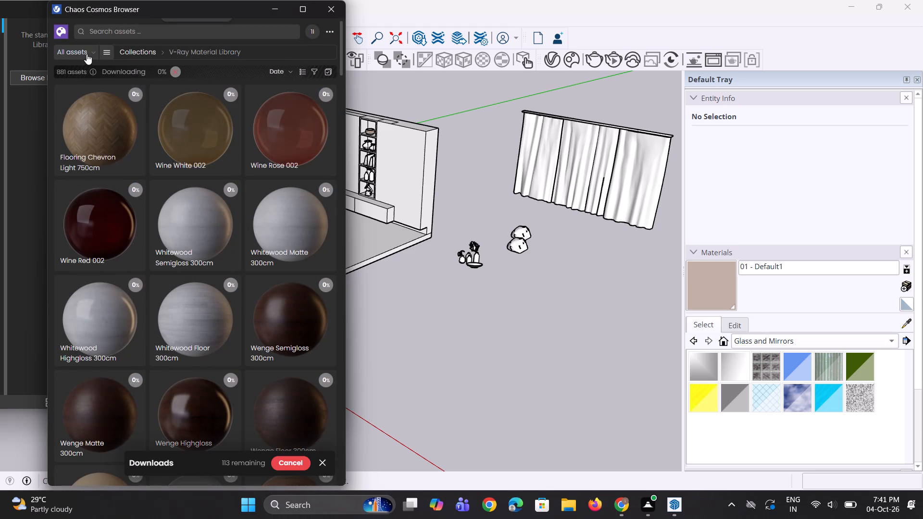
Filter the Cosmos library to show only downloaded assets.
{"action": "left_click", "coordinate": [106, 56]}
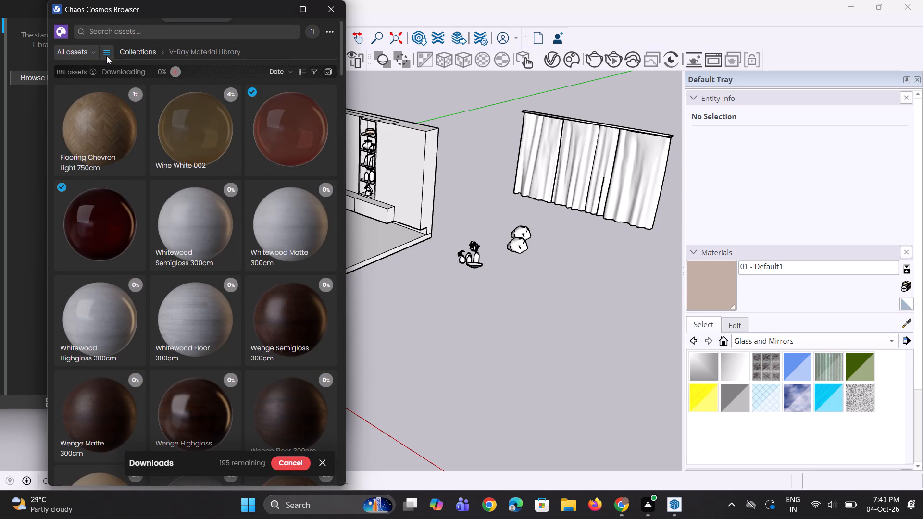
{"action": "left_click", "coordinate": [96, 54]}
{"action": "left_click", "coordinate": [96, 54]}
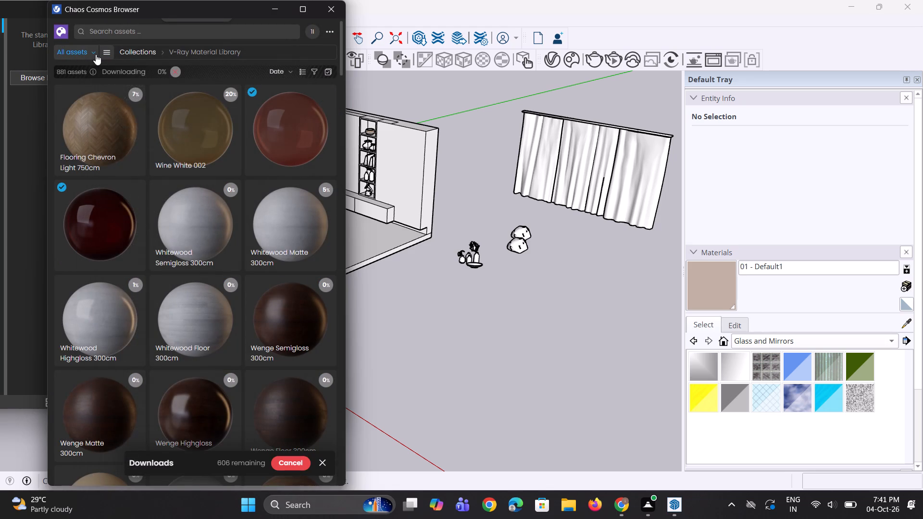
{"action": "left_click", "coordinate": [96, 54]}
{"action": "left_click", "coordinate": [96, 54]}
{"action": "left_click", "coordinate": [90, 93]}
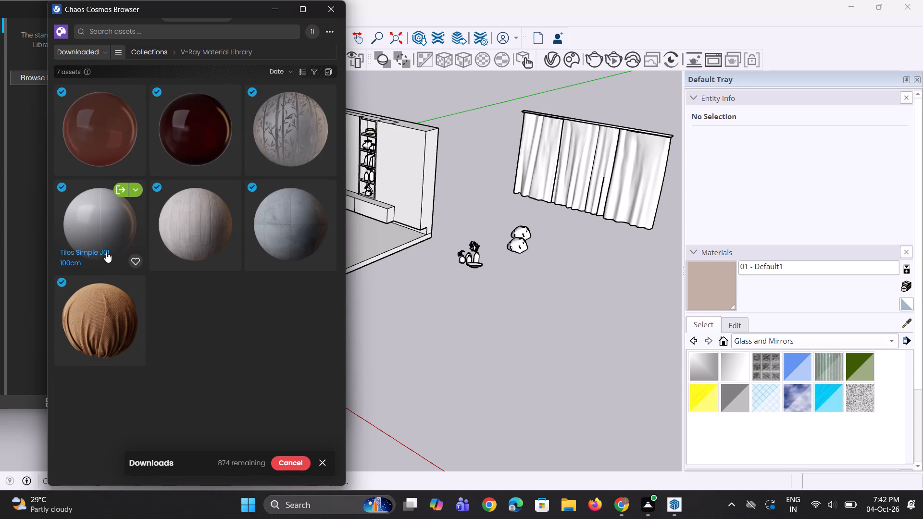
{"action": "scroll", "coordinate": [106, 252], "scroll_direction": "down", "scroll_amount": 1}
{"action": "scroll", "coordinate": [106, 252], "scroll_direction": "up", "scroll_amount": 1}
{"action": "scroll", "coordinate": [239, 219], "scroll_direction": "up", "scroll_amount": 5}
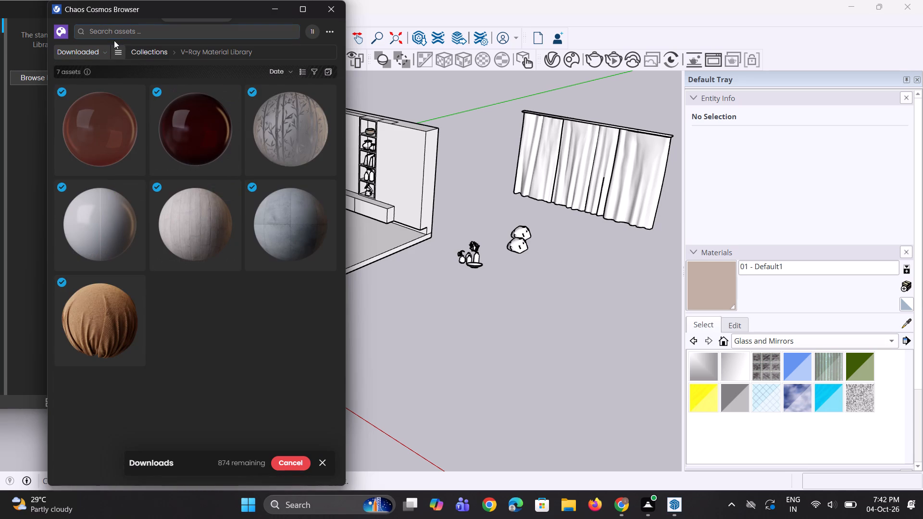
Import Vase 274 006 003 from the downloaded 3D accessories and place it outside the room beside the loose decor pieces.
{"action": "left_click", "coordinate": [121, 57]}
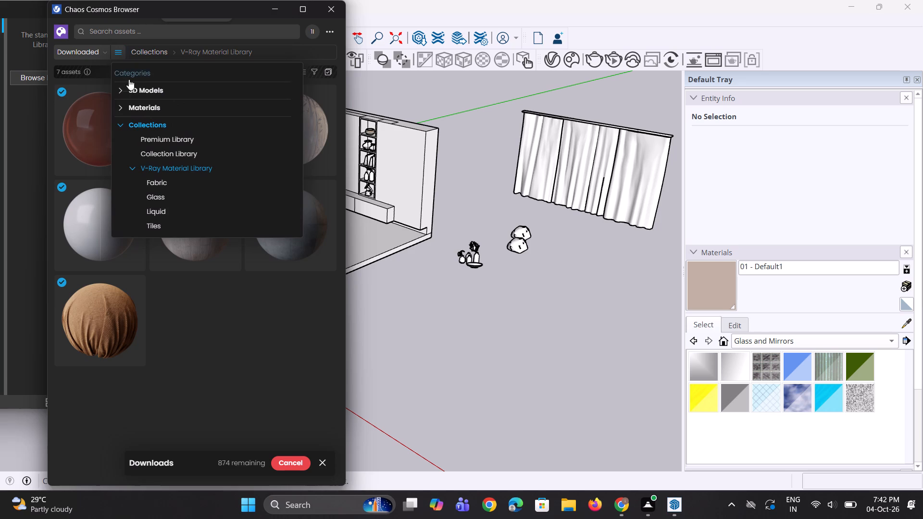
{"action": "left_click", "coordinate": [133, 94]}
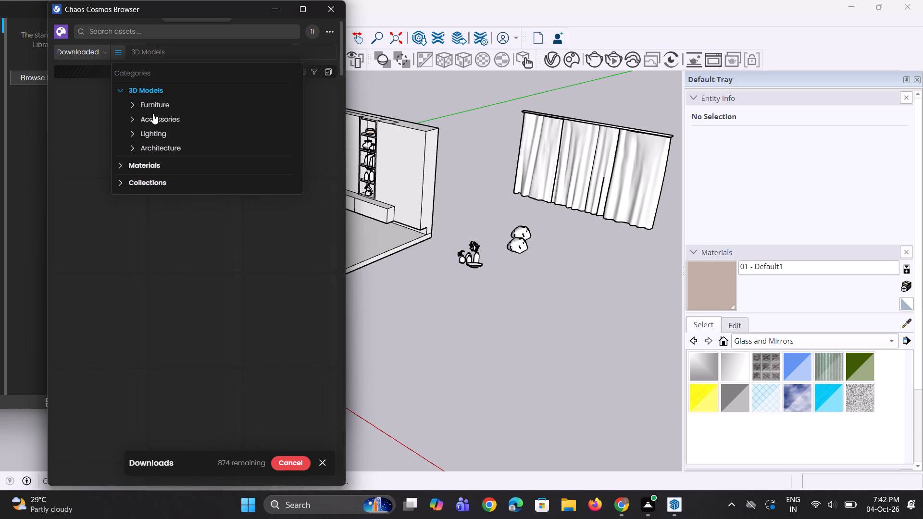
{"action": "left_click", "coordinate": [153, 122]}
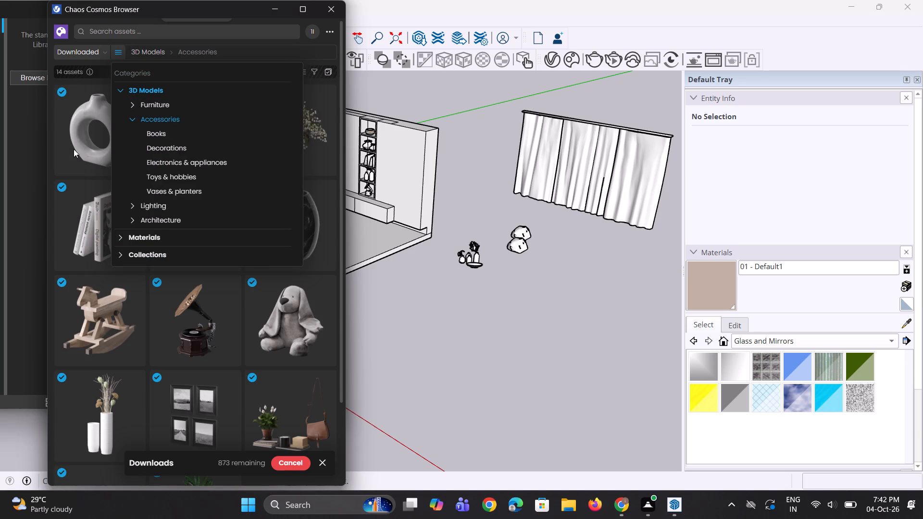
{"action": "scroll", "coordinate": [111, 319], "scroll_direction": "up", "scroll_amount": 3}
{"action": "left_click", "coordinate": [99, 167]}
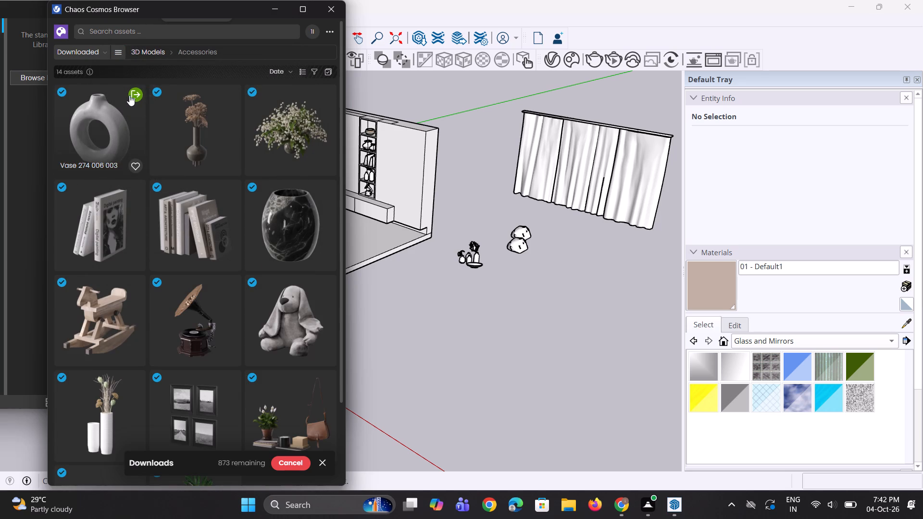
{"action": "left_click", "coordinate": [129, 95]}
{"action": "left_click", "coordinate": [466, 284]}
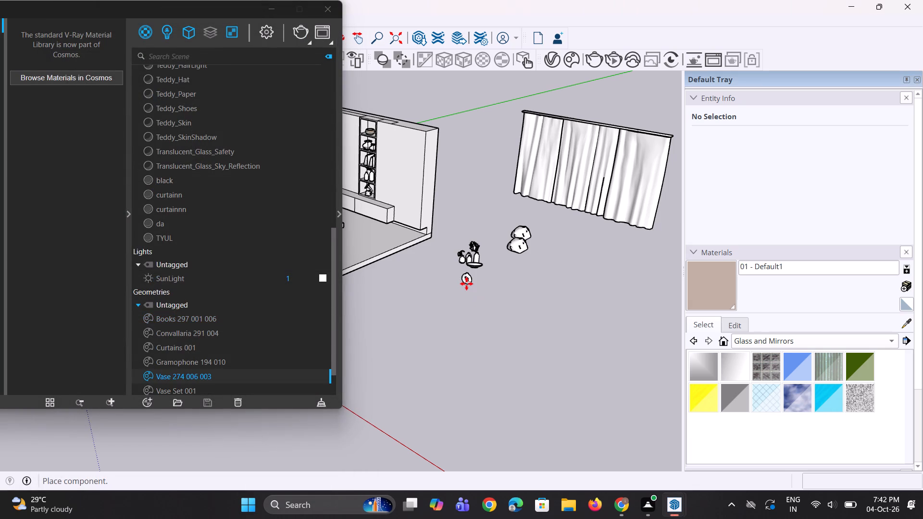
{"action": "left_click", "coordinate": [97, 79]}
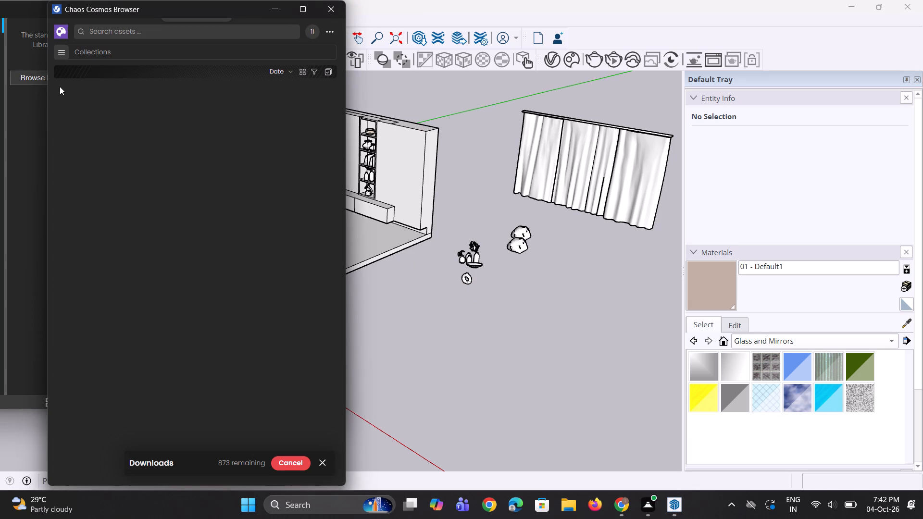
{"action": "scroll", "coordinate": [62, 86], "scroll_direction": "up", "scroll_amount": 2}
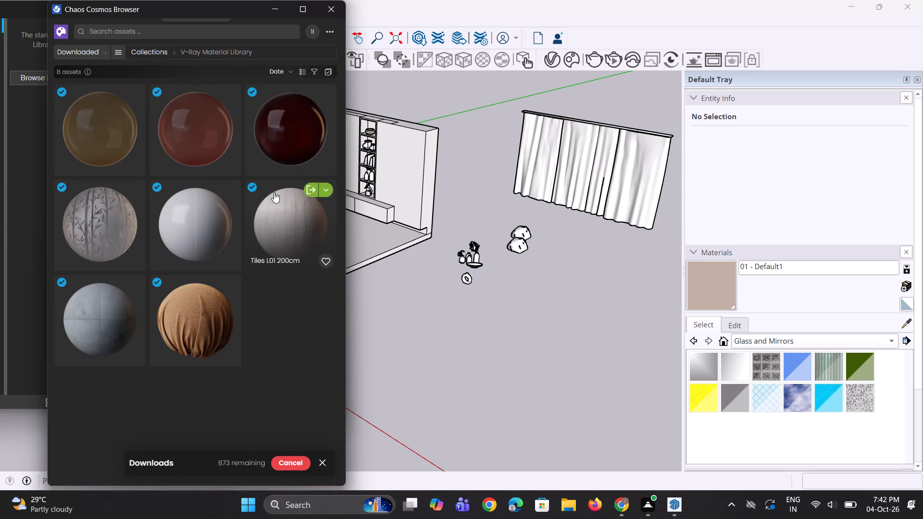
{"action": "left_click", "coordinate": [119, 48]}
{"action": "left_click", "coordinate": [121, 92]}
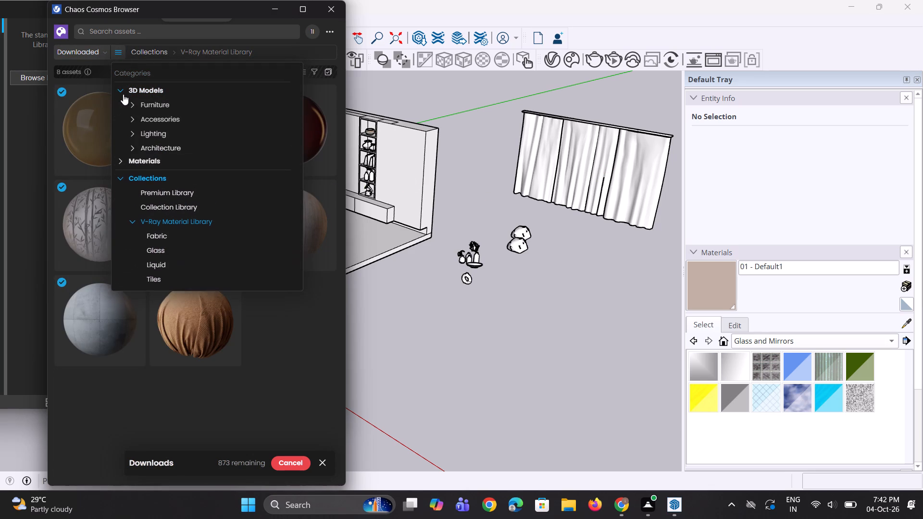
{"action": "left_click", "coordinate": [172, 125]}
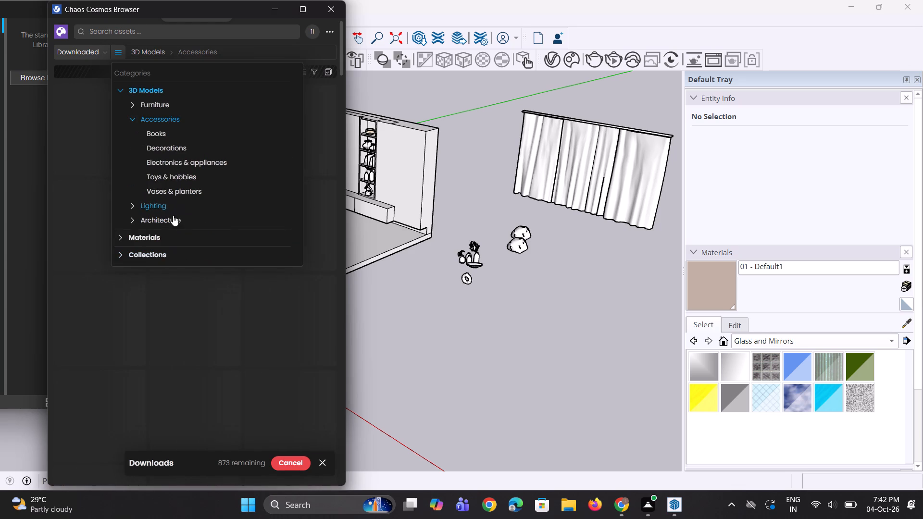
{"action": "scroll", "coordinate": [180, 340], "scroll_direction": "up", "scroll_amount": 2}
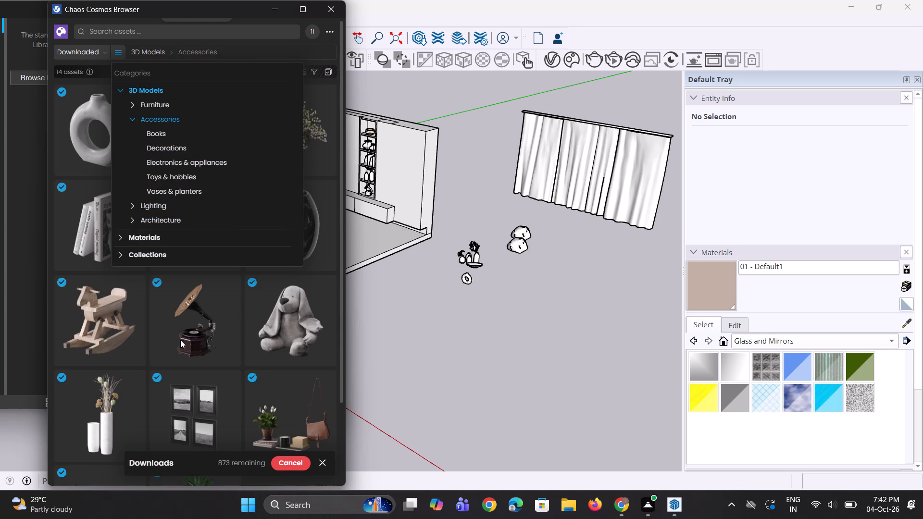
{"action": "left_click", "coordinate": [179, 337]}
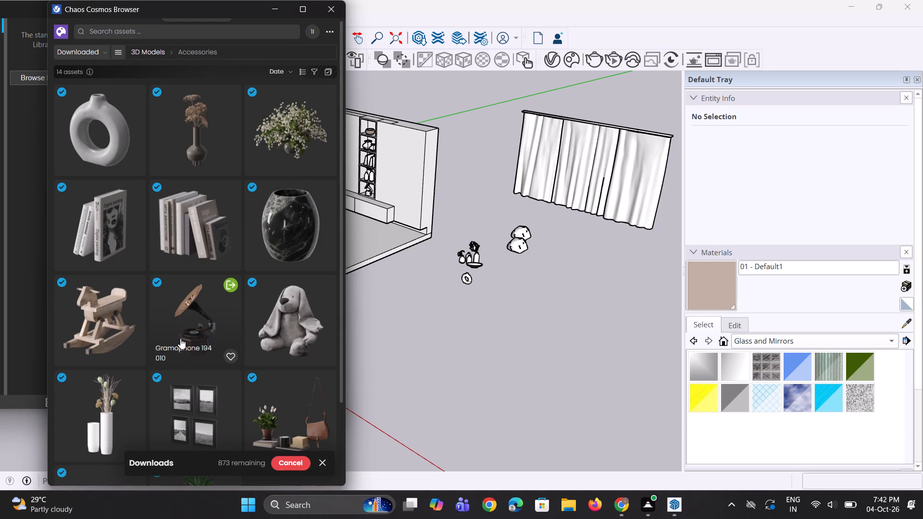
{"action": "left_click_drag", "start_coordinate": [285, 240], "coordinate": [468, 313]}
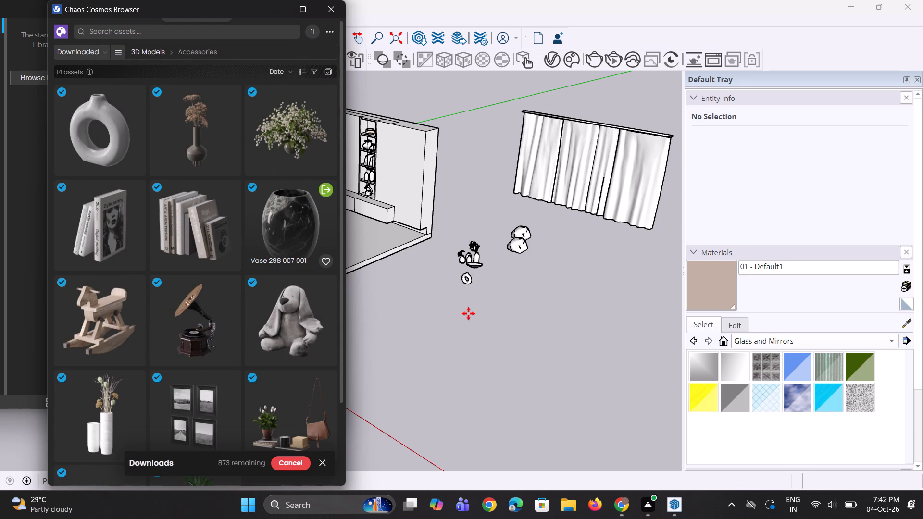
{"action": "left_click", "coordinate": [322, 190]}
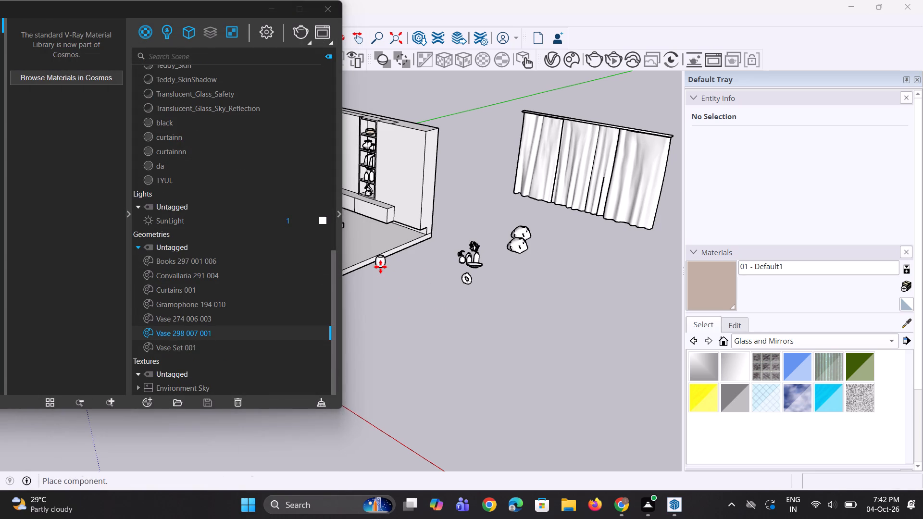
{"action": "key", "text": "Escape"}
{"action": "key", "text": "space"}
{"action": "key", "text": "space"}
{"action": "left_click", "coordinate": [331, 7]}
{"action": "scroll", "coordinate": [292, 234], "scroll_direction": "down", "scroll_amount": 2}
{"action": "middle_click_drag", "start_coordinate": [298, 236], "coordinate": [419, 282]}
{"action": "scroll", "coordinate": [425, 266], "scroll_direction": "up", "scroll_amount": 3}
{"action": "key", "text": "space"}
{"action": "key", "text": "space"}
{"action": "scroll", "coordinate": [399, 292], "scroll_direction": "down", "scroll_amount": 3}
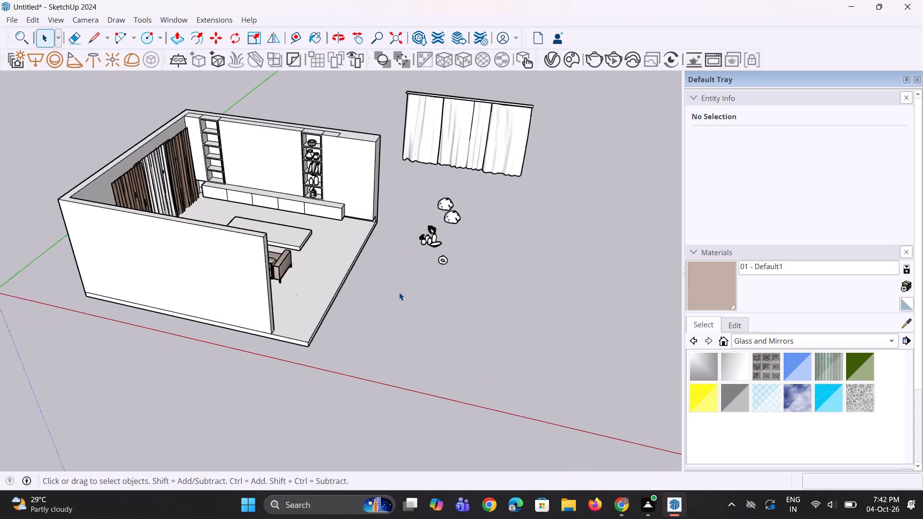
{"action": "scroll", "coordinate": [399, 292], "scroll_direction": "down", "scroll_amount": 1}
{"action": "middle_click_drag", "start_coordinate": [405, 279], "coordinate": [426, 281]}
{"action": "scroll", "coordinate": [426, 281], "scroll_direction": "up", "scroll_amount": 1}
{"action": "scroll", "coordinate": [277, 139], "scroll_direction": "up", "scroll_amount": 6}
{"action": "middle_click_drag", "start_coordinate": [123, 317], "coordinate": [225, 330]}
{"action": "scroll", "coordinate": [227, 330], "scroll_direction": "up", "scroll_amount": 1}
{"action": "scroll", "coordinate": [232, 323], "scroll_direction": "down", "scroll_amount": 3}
Import the Plant1 model from the Downloads folder and place it in the bottom compartment of the shelf column beside the curtains.
{"action": "left_click", "coordinate": [9, 20]}
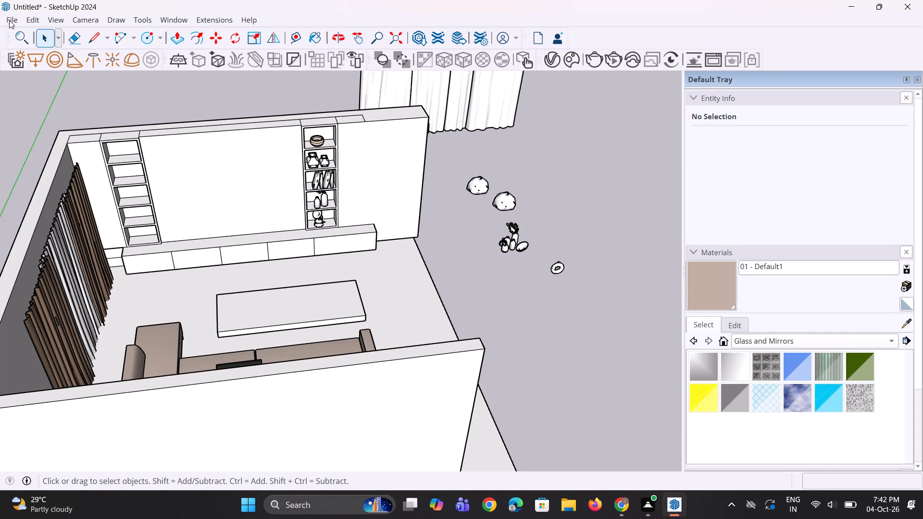
{"action": "left_click", "coordinate": [66, 183]}
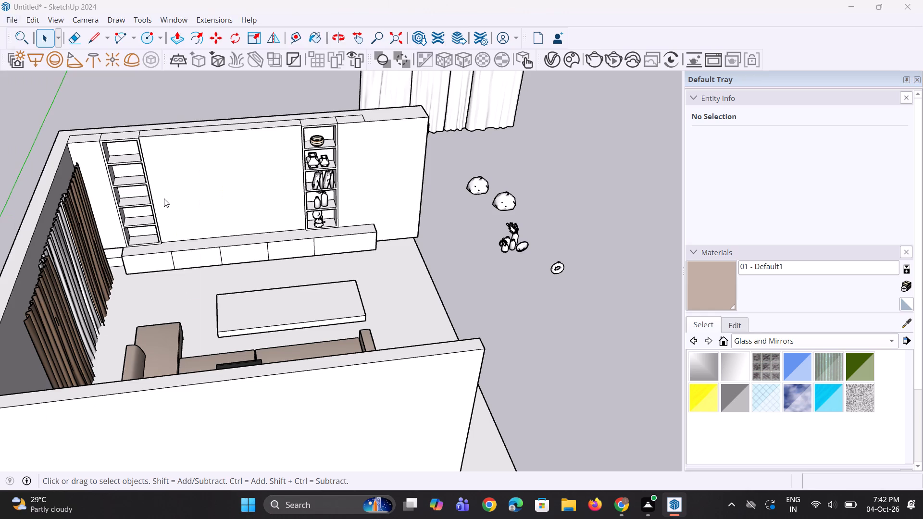
{"action": "scroll", "coordinate": [239, 189], "scroll_direction": "down", "scroll_amount": 3}
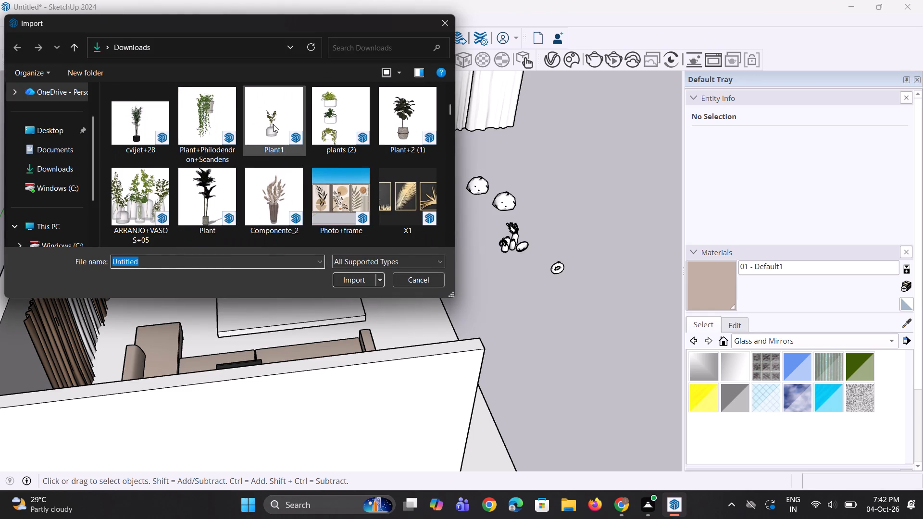
{"action": "left_click", "coordinate": [273, 124]}
{"action": "left_click", "coordinate": [348, 283]}
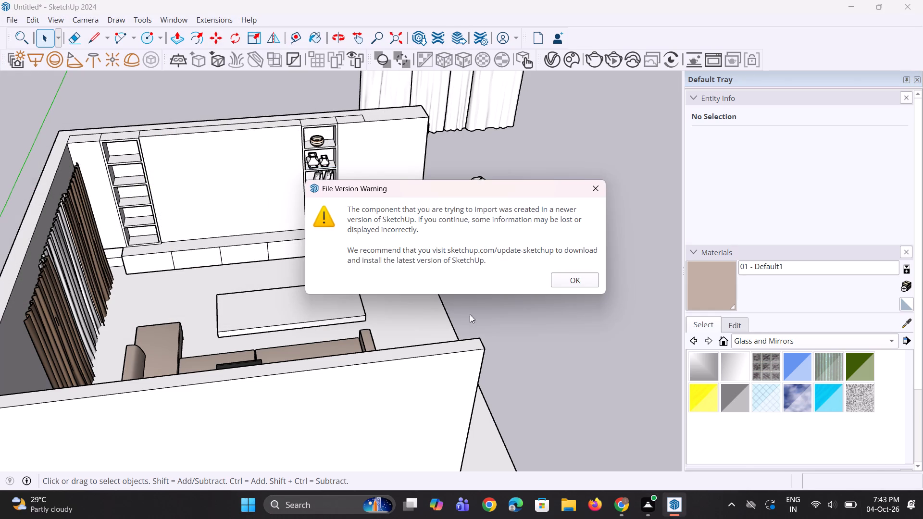
{"action": "left_click", "coordinate": [577, 283]}
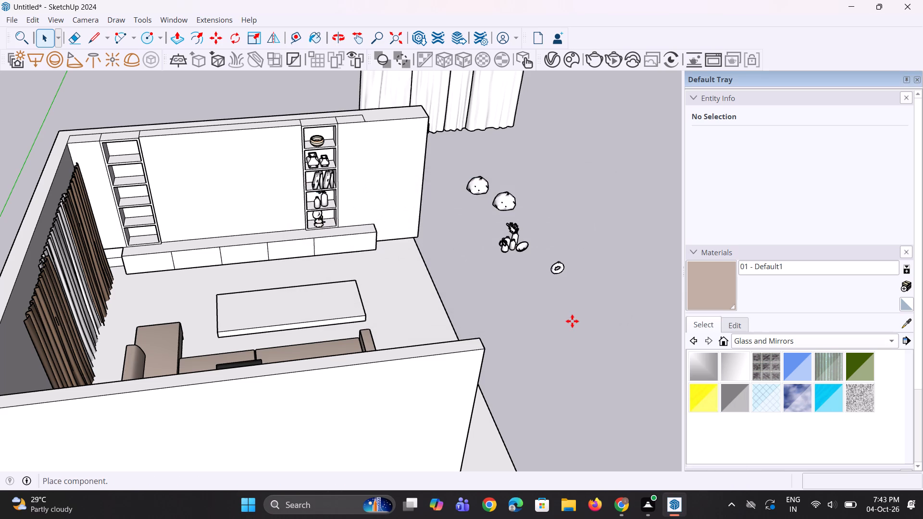
{"action": "scroll", "coordinate": [161, 251], "scroll_direction": "up", "scroll_amount": 3}
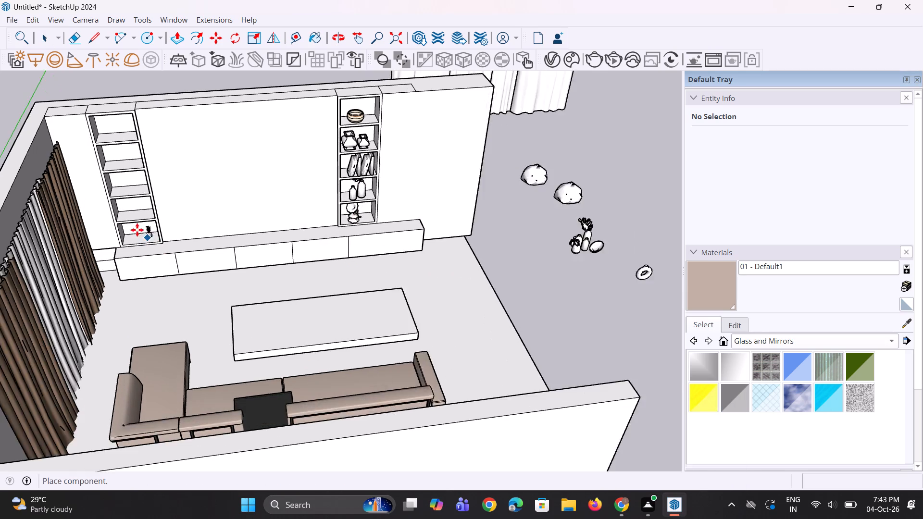
{"action": "scroll", "coordinate": [132, 239], "scroll_direction": "up", "scroll_amount": 3}
{"action": "left_click", "coordinate": [131, 245]}
Enlarge Plant1 to fill its compartment, stretching it about 2.24 times along the red axis and scaling it uniformly by about 1.63.
{"action": "scroll", "coordinate": [131, 245], "scroll_direction": "up", "scroll_amount": 9}
{"action": "middle_click", "coordinate": [133, 251]}
{"action": "scroll", "coordinate": [133, 251], "scroll_direction": "up", "scroll_amount": 3}
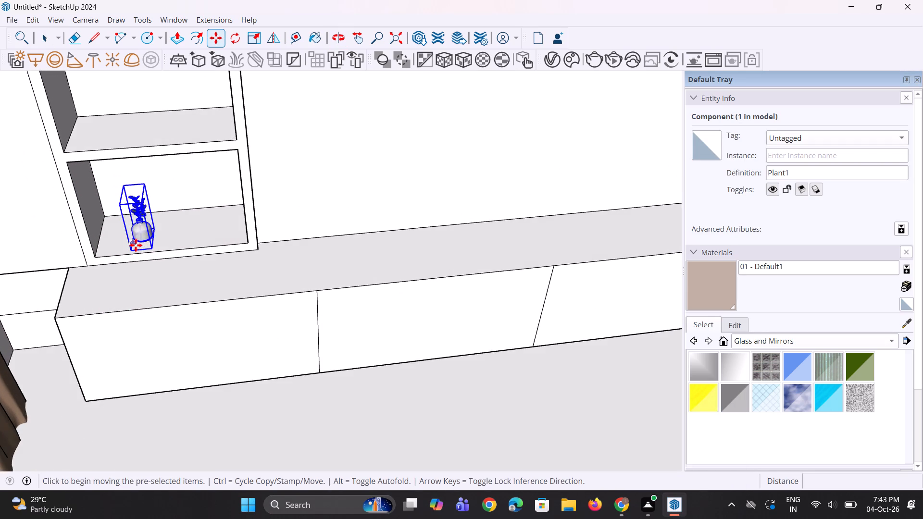
{"action": "key", "text": "s"}
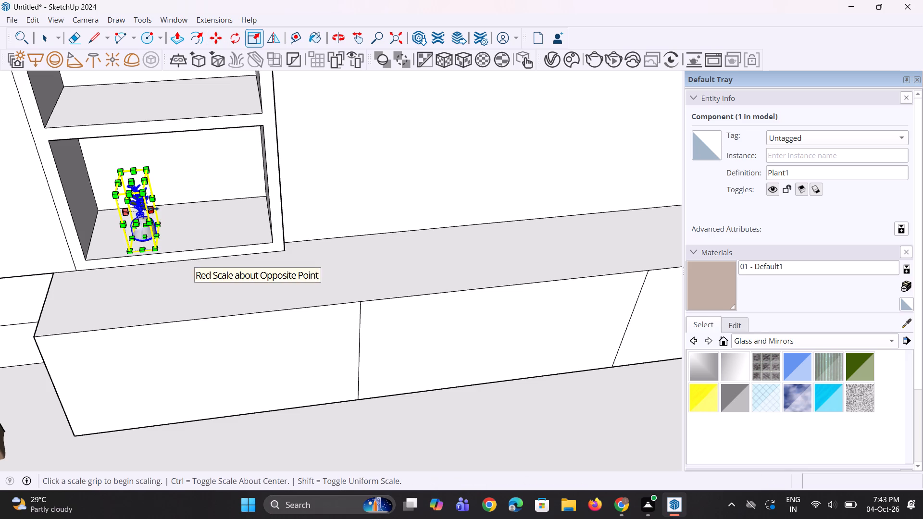
{"action": "left_click", "coordinate": [153, 209]}
{"action": "left_click", "coordinate": [182, 199]}
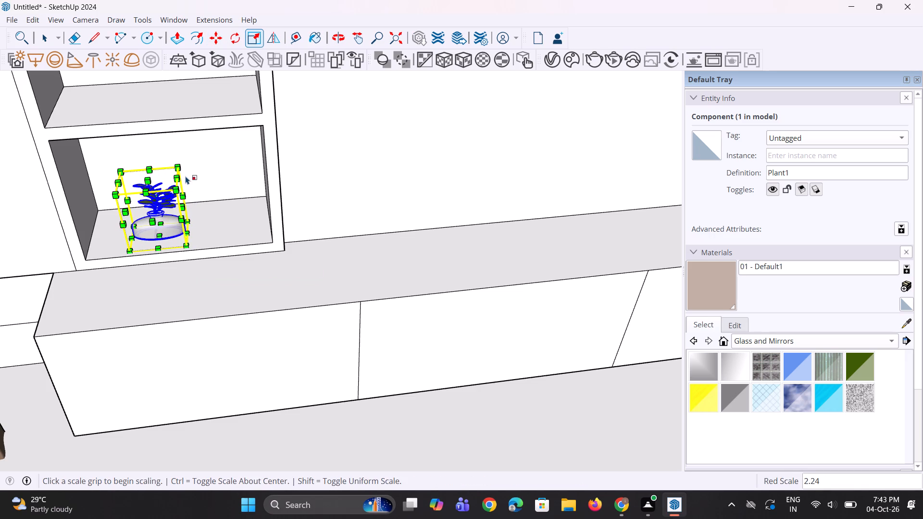
{"action": "left_click", "coordinate": [176, 167]}
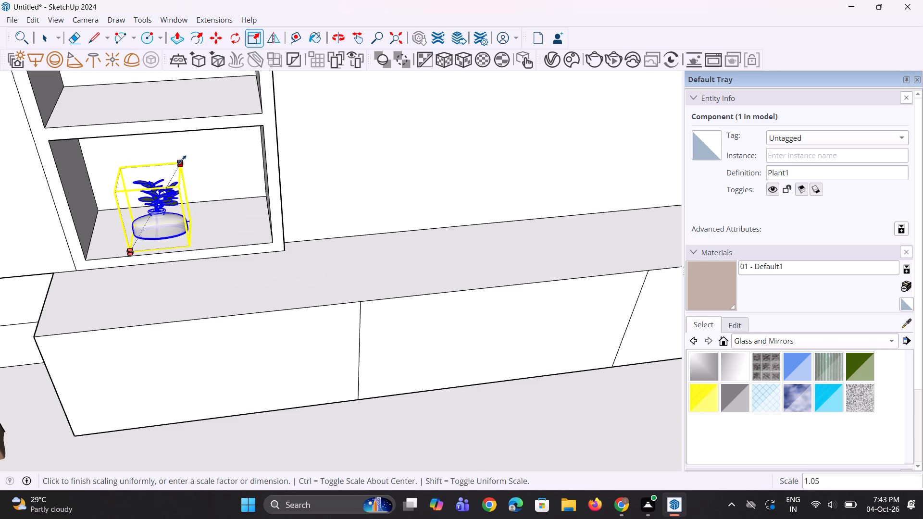
{"action": "left_click", "coordinate": [238, 114]}
{"action": "middle_click_drag", "start_coordinate": [197, 280], "coordinate": [192, 202]}
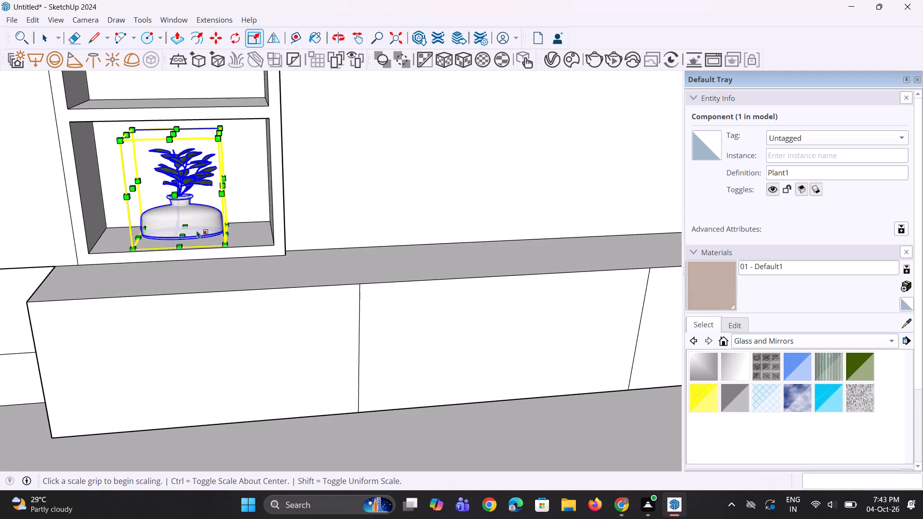
{"action": "scroll", "coordinate": [197, 230], "scroll_direction": "down", "scroll_amount": 4}
{"action": "scroll", "coordinate": [232, 252], "scroll_direction": "down", "scroll_amount": 4}
{"action": "key", "text": "space"}
{"action": "key", "text": "space"}
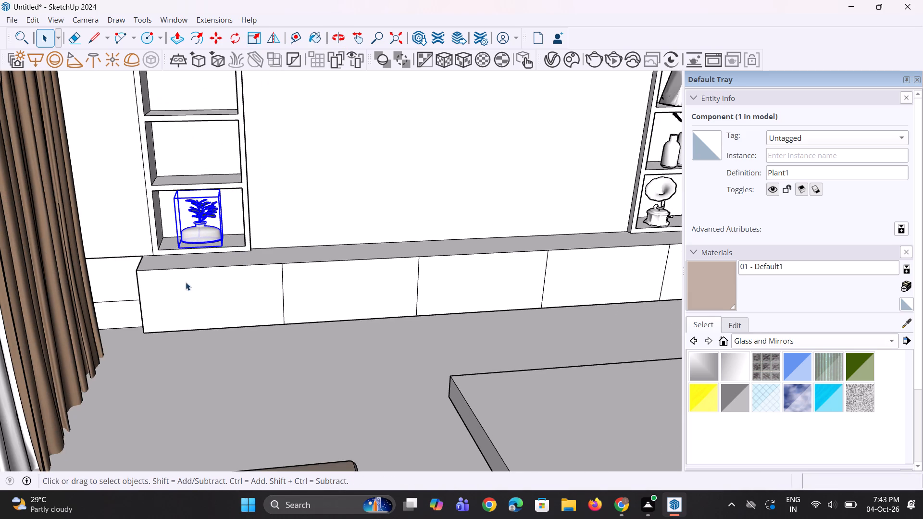
{"action": "left_click", "coordinate": [185, 334]}
Import the Untitled (9) vase and bowl set from Downloads and place it in the compartment directly above Plant1.
{"action": "scroll", "coordinate": [186, 331], "scroll_direction": "down", "scroll_amount": 5}
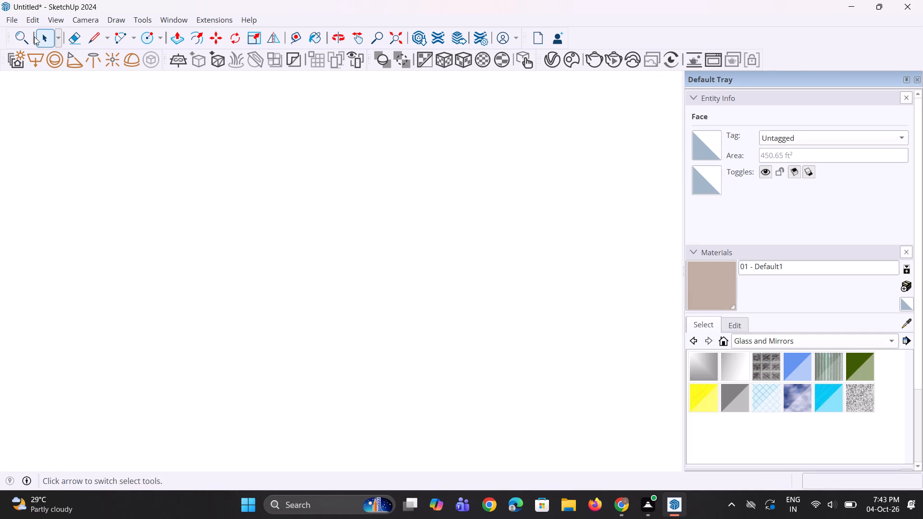
{"action": "left_click", "coordinate": [10, 19]}
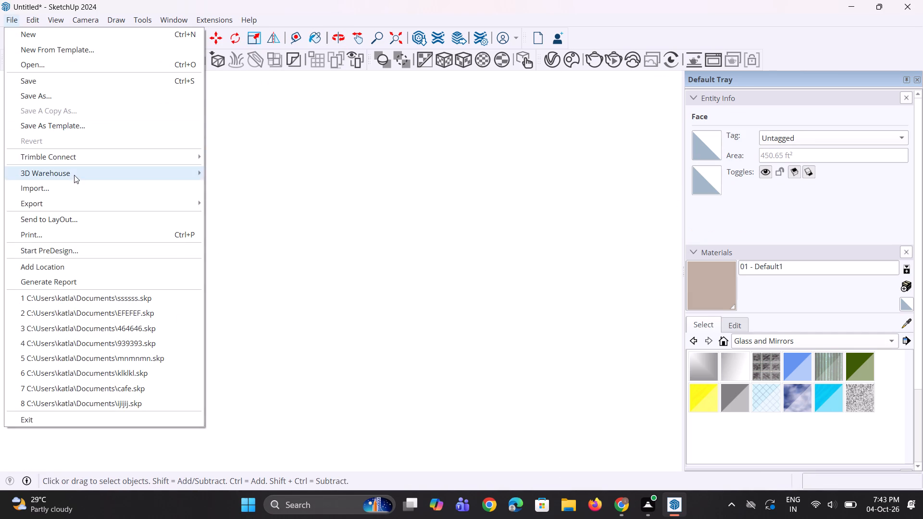
{"action": "left_click", "coordinate": [76, 183]}
{"action": "scroll", "coordinate": [272, 188], "scroll_direction": "down", "scroll_amount": 2}
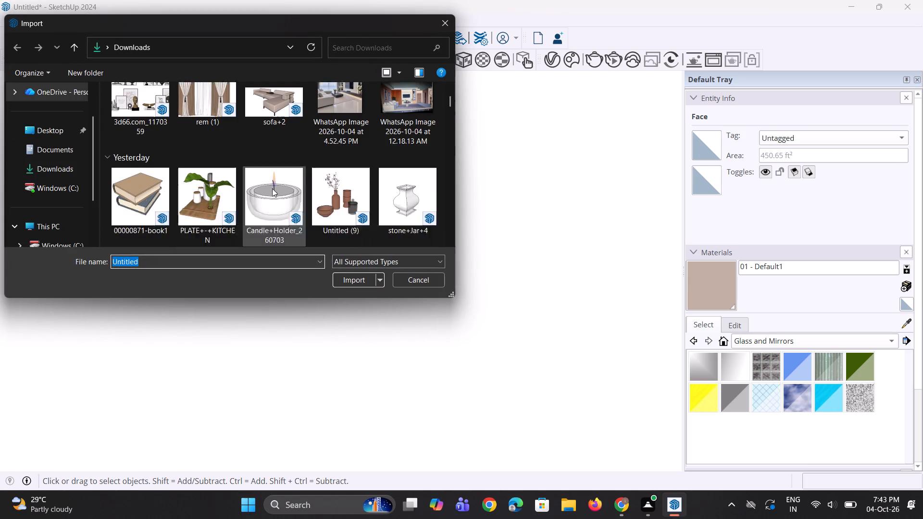
{"action": "scroll", "coordinate": [272, 188], "scroll_direction": "down", "scroll_amount": 1}
{"action": "scroll", "coordinate": [272, 188], "scroll_direction": "up", "scroll_amount": 2}
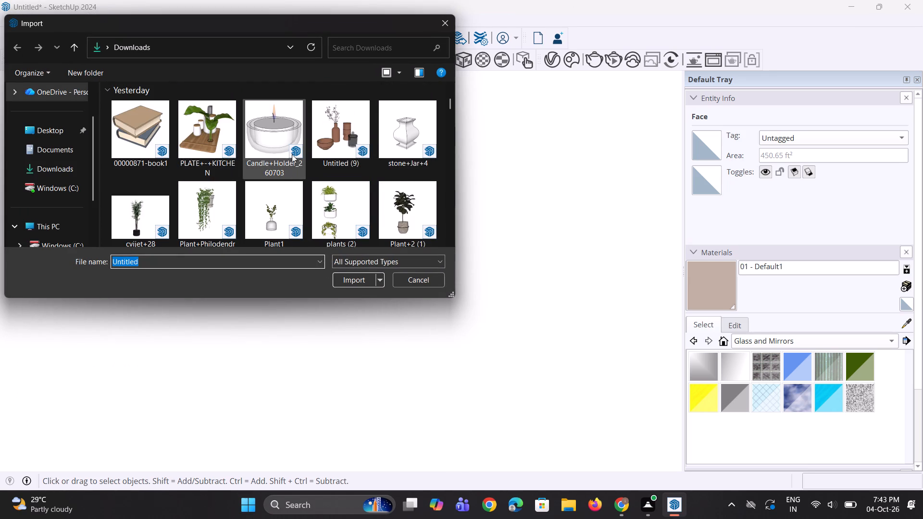
{"action": "left_click", "coordinate": [350, 141]}
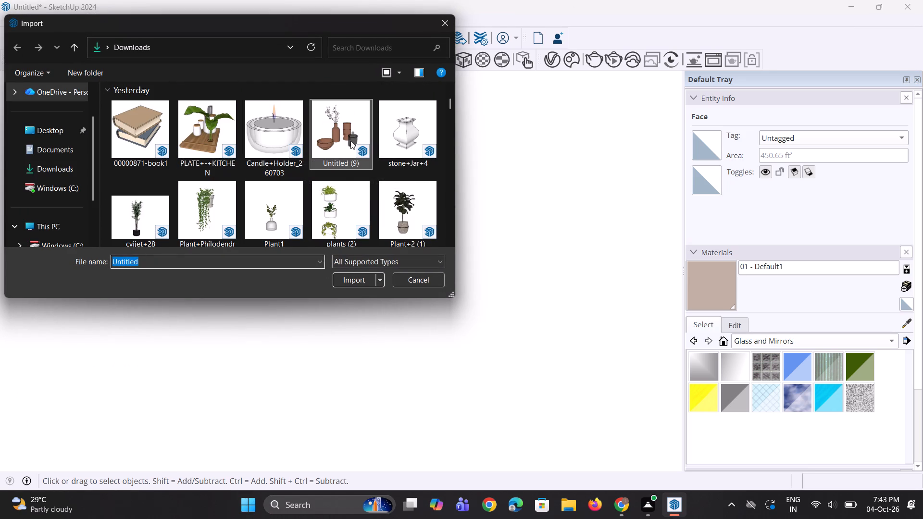
{"action": "left_click", "coordinate": [345, 276]}
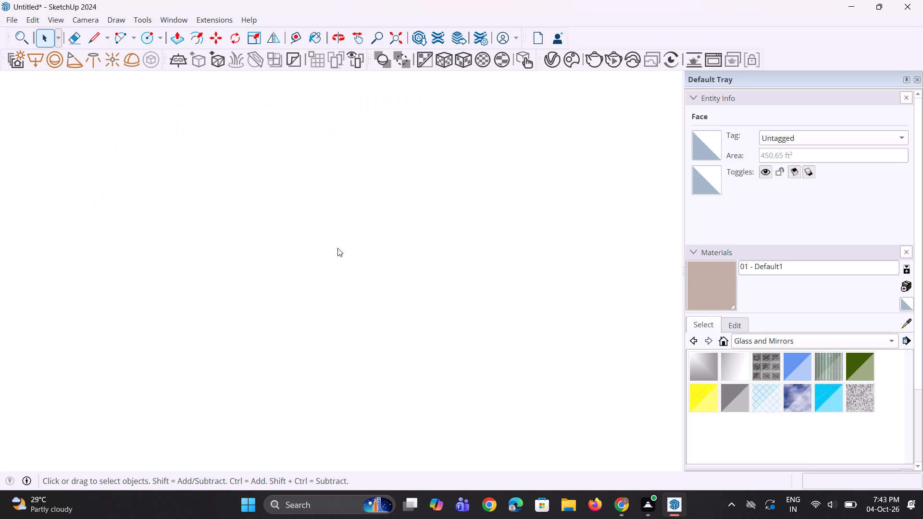
{"action": "left_click", "coordinate": [396, 42]}
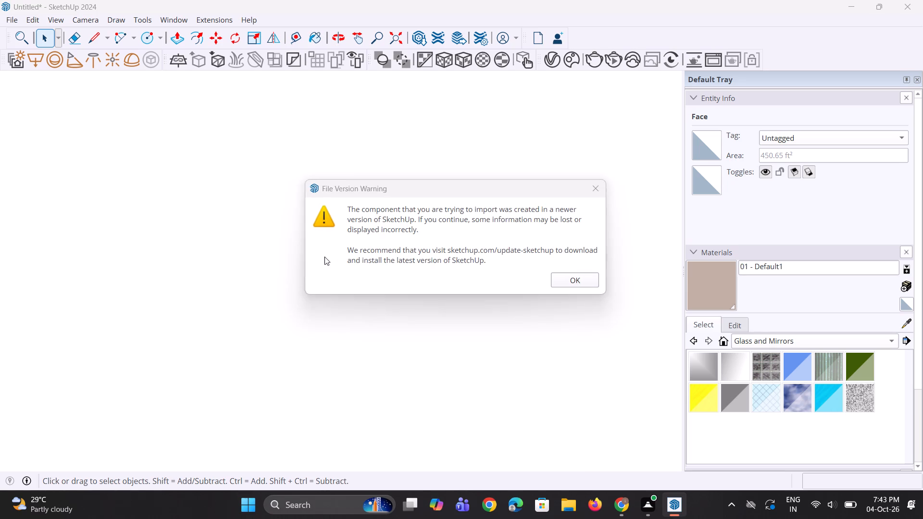
{"action": "left_click", "coordinate": [559, 283]}
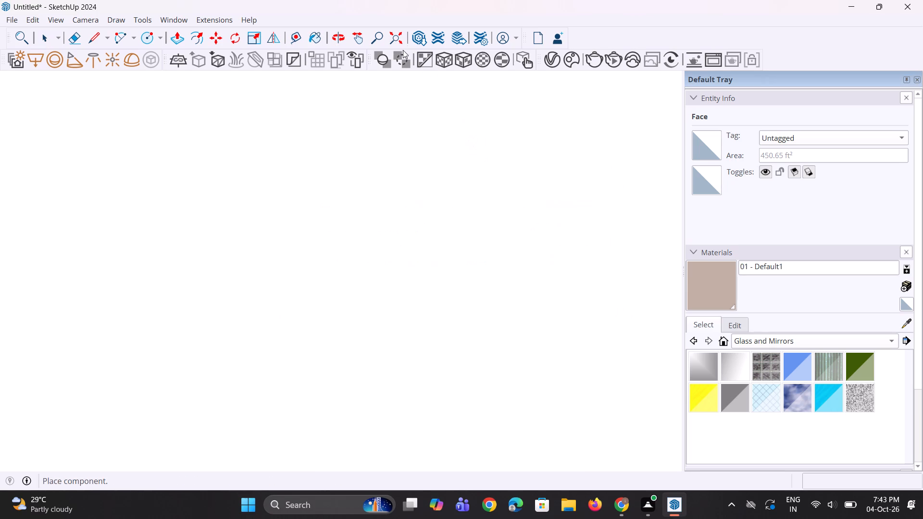
{"action": "left_click", "coordinate": [400, 42]}
{"action": "middle_click_drag", "start_coordinate": [392, 236], "coordinate": [386, 320]}
{"action": "scroll", "coordinate": [303, 186], "scroll_direction": "up", "scroll_amount": 9}
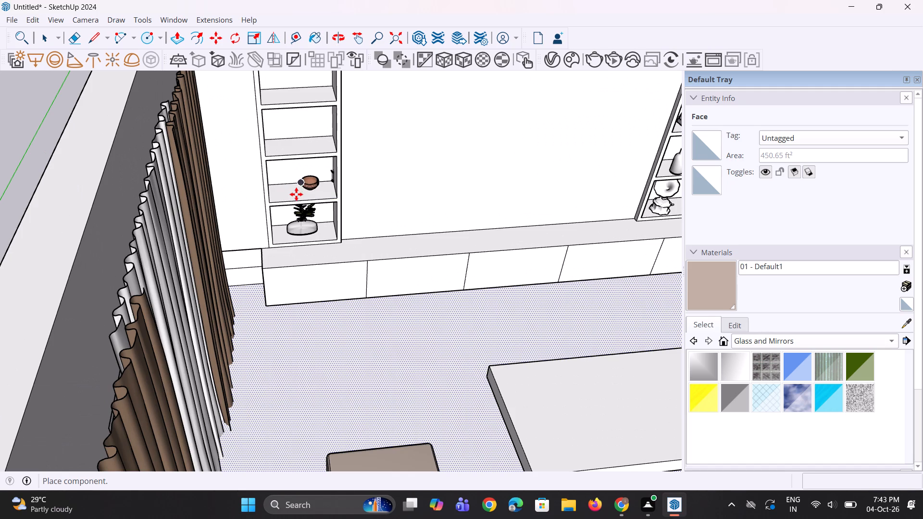
{"action": "left_click", "coordinate": [286, 202]}
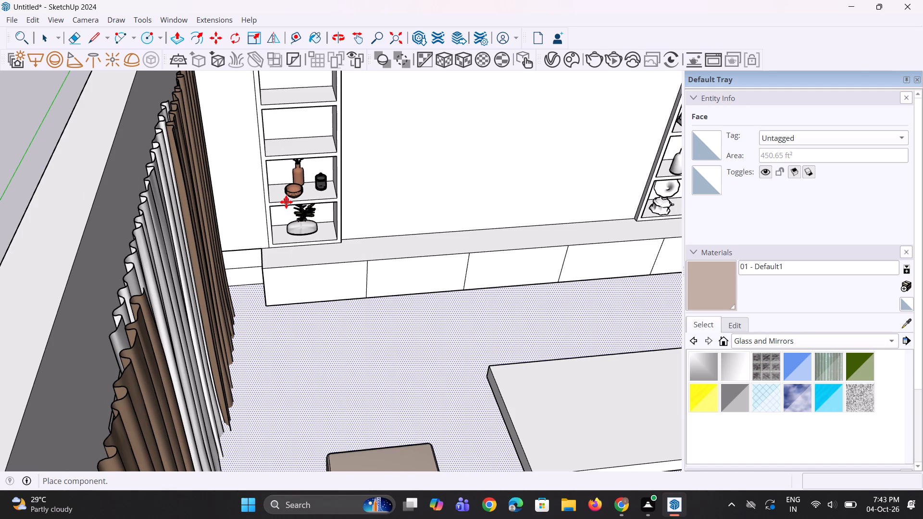
{"action": "middle_click_drag", "start_coordinate": [345, 219], "coordinate": [312, 123]}
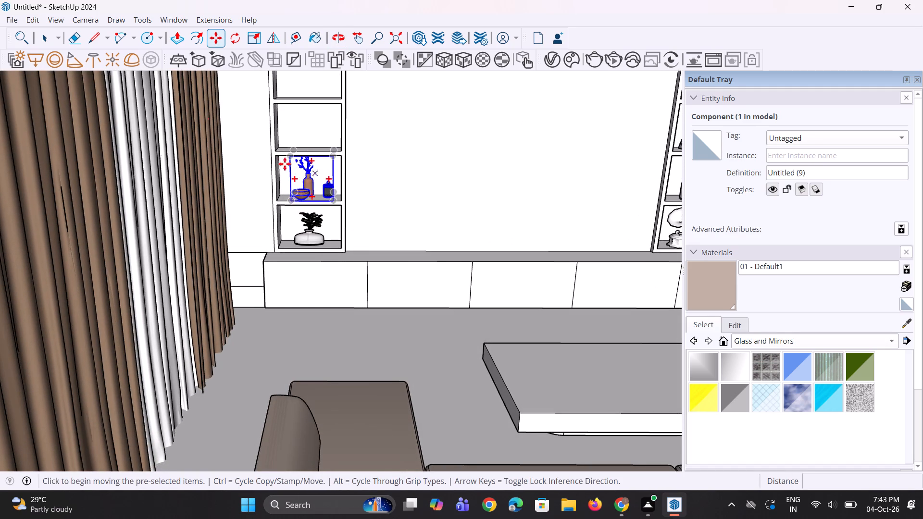
Import the Plant model from Downloads and place it on the floor where the curtains meet the low wall-unit cabinets.
{"action": "left_click", "coordinate": [18, 19]}
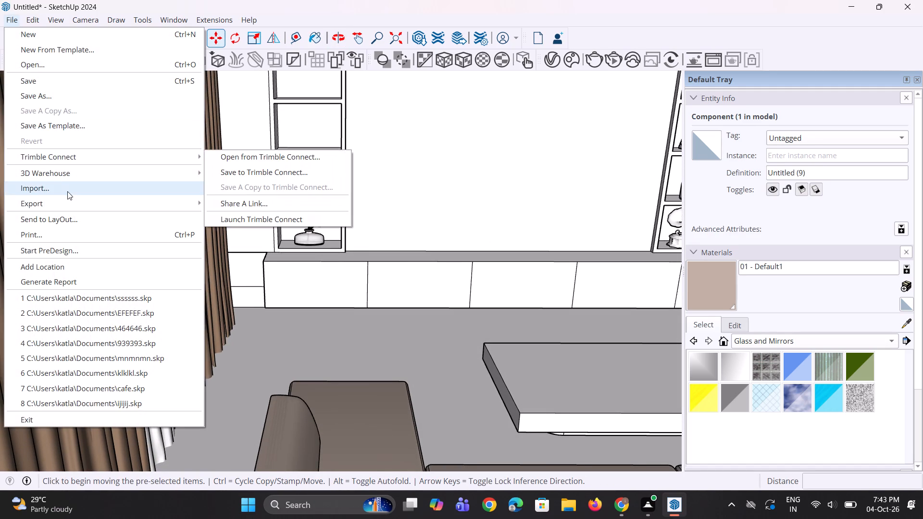
{"action": "left_click", "coordinate": [67, 191]}
{"action": "scroll", "coordinate": [251, 203], "scroll_direction": "down", "scroll_amount": 1}
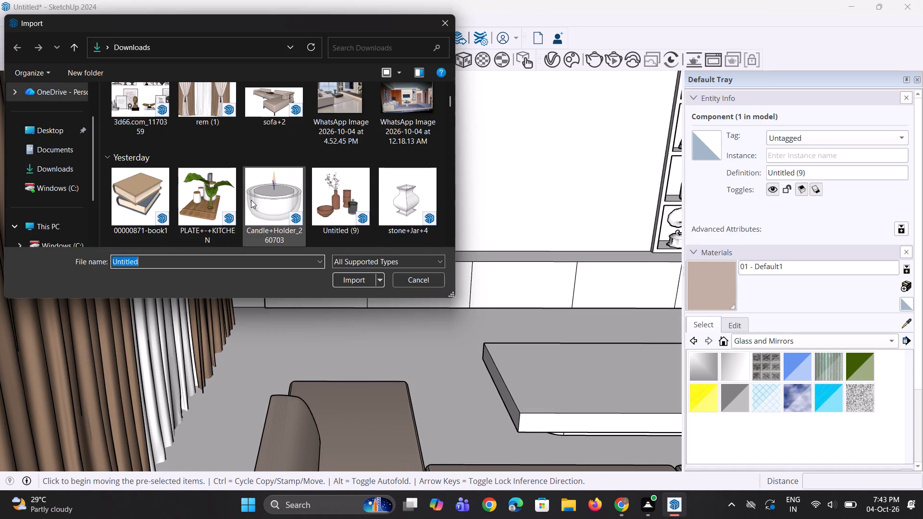
{"action": "scroll", "coordinate": [251, 200], "scroll_direction": "down", "scroll_amount": 3}
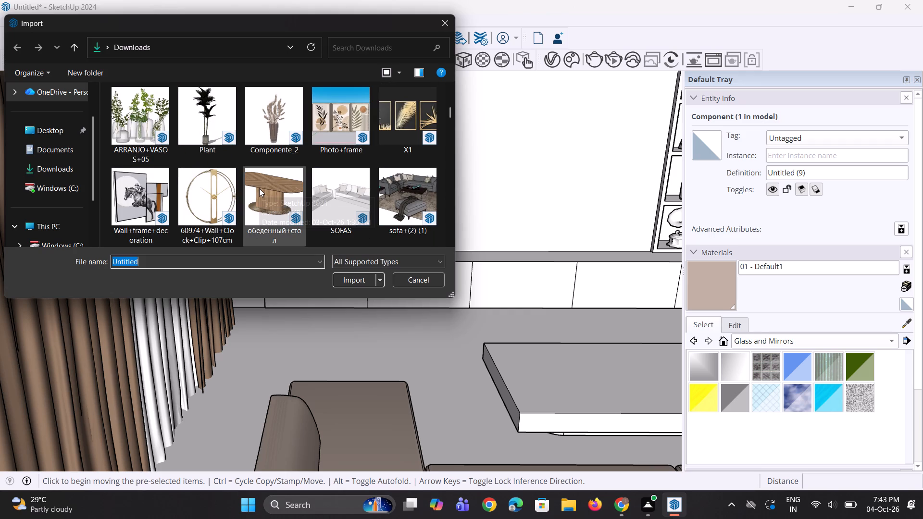
{"action": "left_click", "coordinate": [217, 130]}
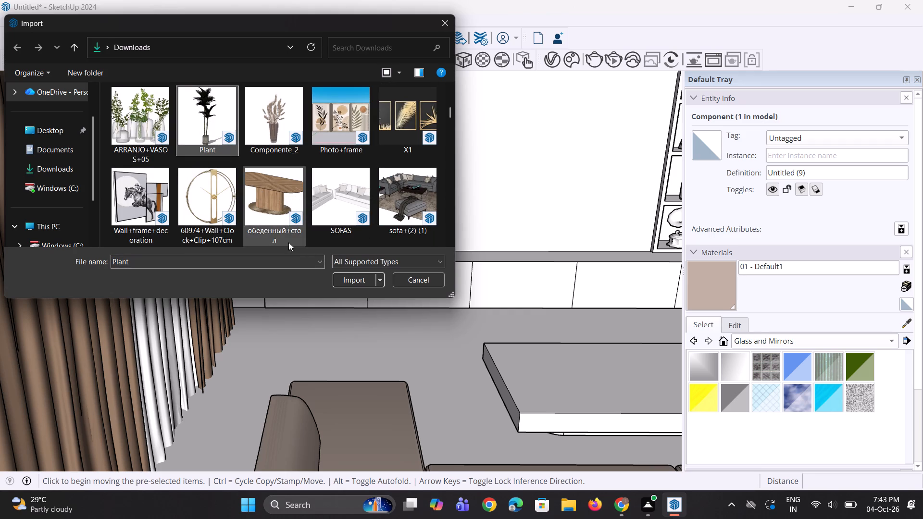
{"action": "left_click", "coordinate": [351, 272]}
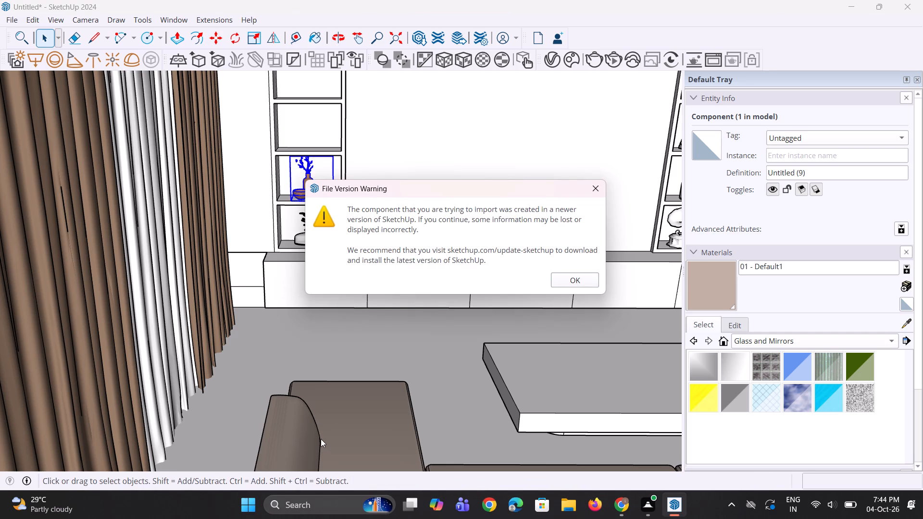
{"action": "left_click", "coordinate": [577, 286]}
{"action": "scroll", "coordinate": [341, 384], "scroll_direction": "down", "scroll_amount": 7}
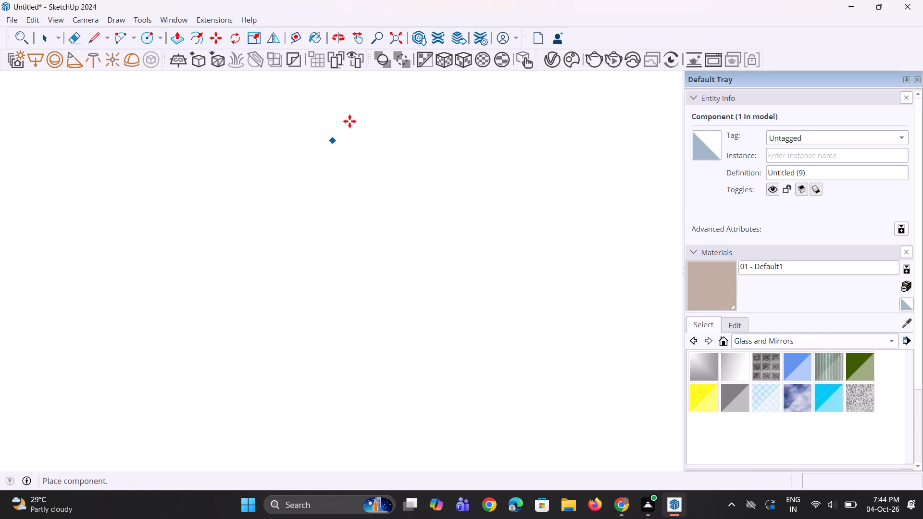
{"action": "left_click", "coordinate": [390, 34]}
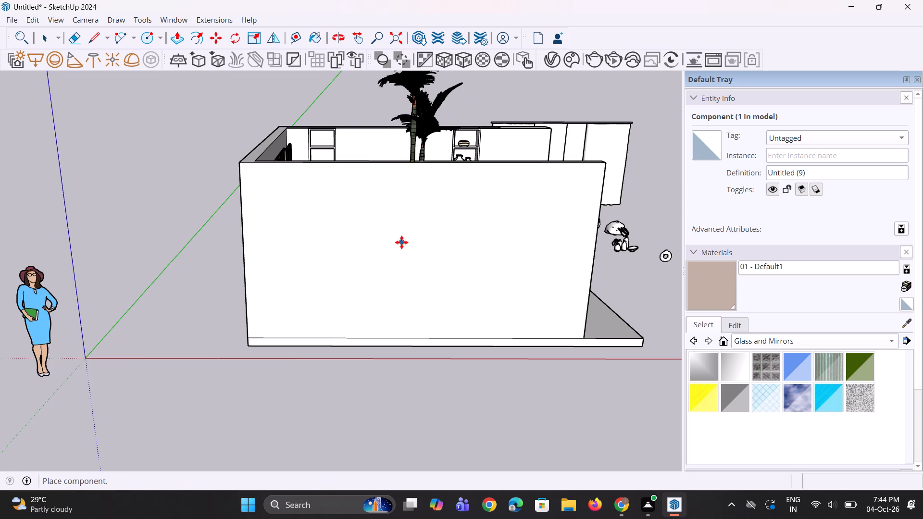
{"action": "scroll", "coordinate": [399, 251], "scroll_direction": "down", "scroll_amount": 7}
{"action": "middle_click_drag", "start_coordinate": [521, 302], "coordinate": [176, 331]}
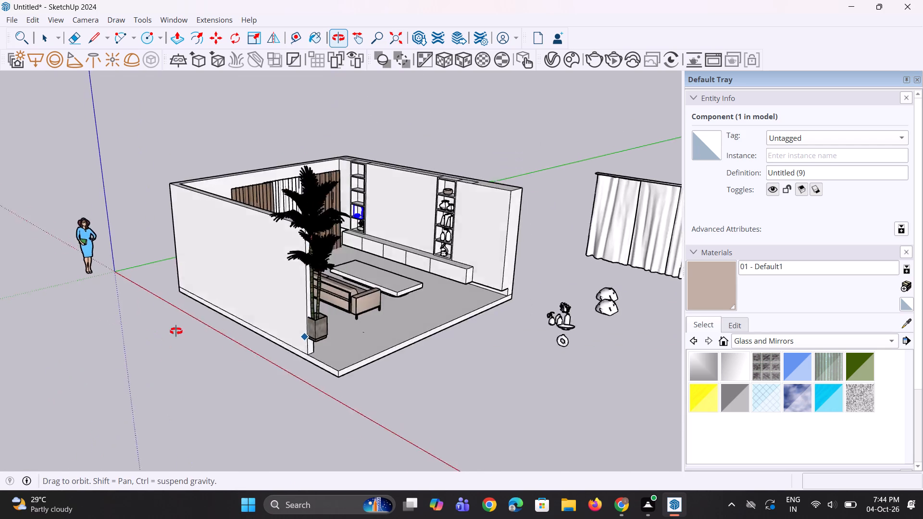
{"action": "middle_click_drag", "start_coordinate": [176, 331], "coordinate": [203, 336]}
{"action": "scroll", "coordinate": [302, 240], "scroll_direction": "up", "scroll_amount": 3}
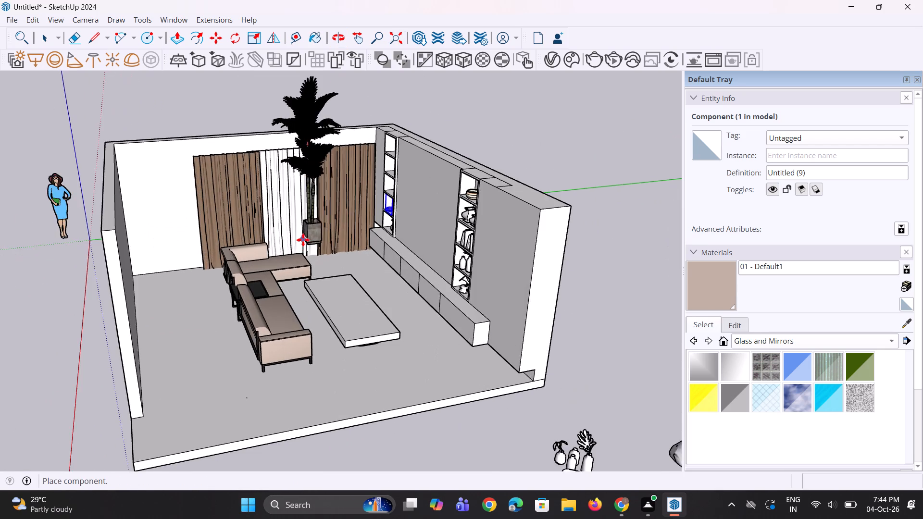
{"action": "scroll", "coordinate": [324, 247], "scroll_direction": "up", "scroll_amount": 5}
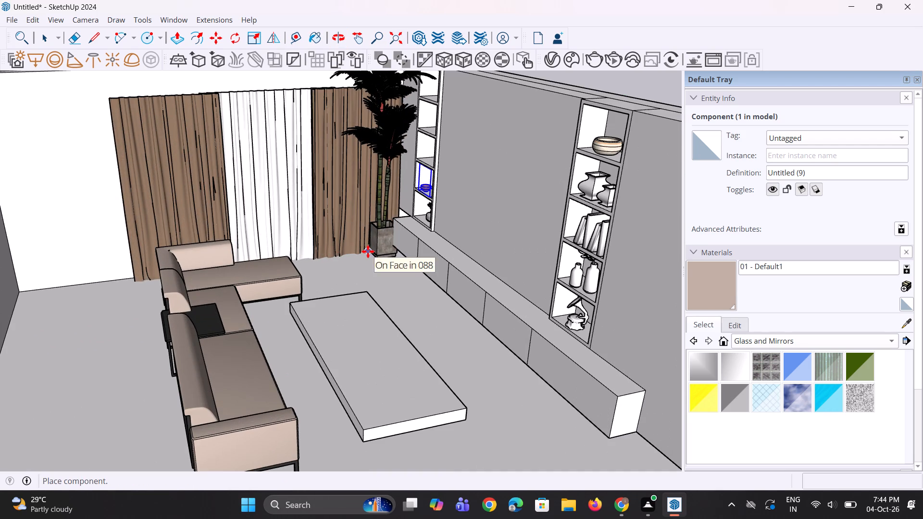
{"action": "left_click", "coordinate": [368, 251]}
Scale the tall potted Plant down uniformly to about 0.43.
{"action": "middle_click_drag", "start_coordinate": [211, 364], "coordinate": [489, 408]}
{"action": "scroll", "coordinate": [262, 337], "scroll_direction": "down", "scroll_amount": 4}
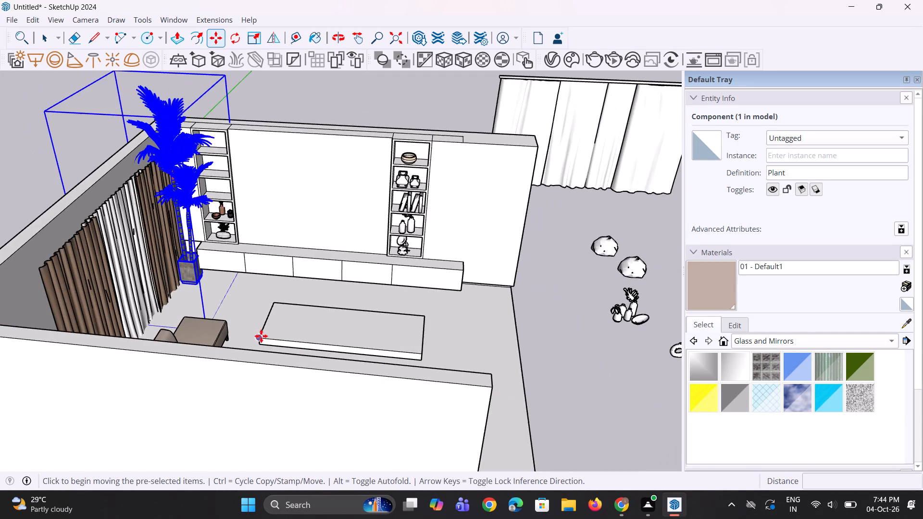
{"action": "scroll", "coordinate": [216, 309], "scroll_direction": "down", "scroll_amount": 1}
{"action": "key", "text": "s"}
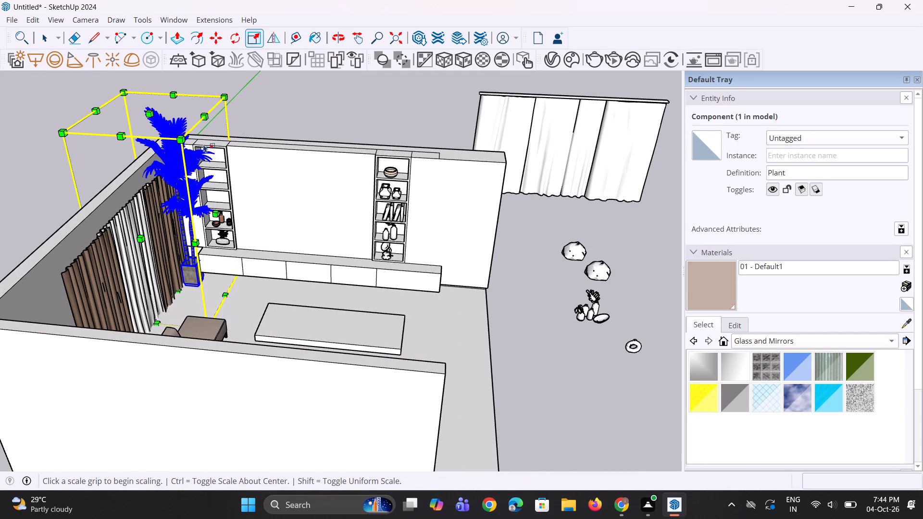
{"action": "left_click", "coordinate": [126, 91]}
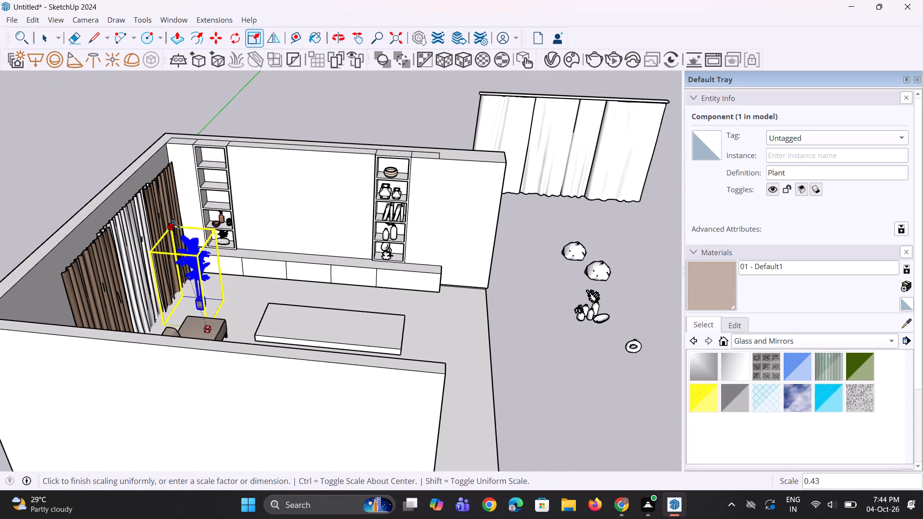
{"action": "left_click", "coordinate": [176, 224]}
Move the Plant about 1' 2" towards the curtains and about 3' 4 7/16" towards the wall unit.
{"action": "middle_click_drag", "start_coordinate": [214, 325], "coordinate": [391, 392]}
{"action": "scroll", "coordinate": [267, 377], "scroll_direction": "up", "scroll_amount": 3}
{"action": "middle_click_drag", "start_coordinate": [252, 384], "coordinate": [218, 388]}
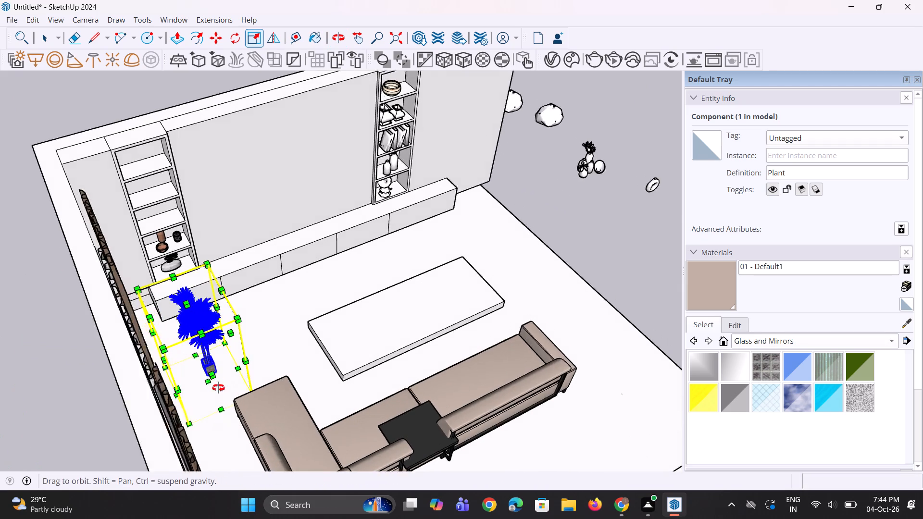
{"action": "middle_click_drag", "start_coordinate": [218, 388], "coordinate": [201, 390]}
{"action": "key", "text": "m"}
{"action": "scroll", "coordinate": [200, 404], "scroll_direction": "up", "scroll_amount": 5}
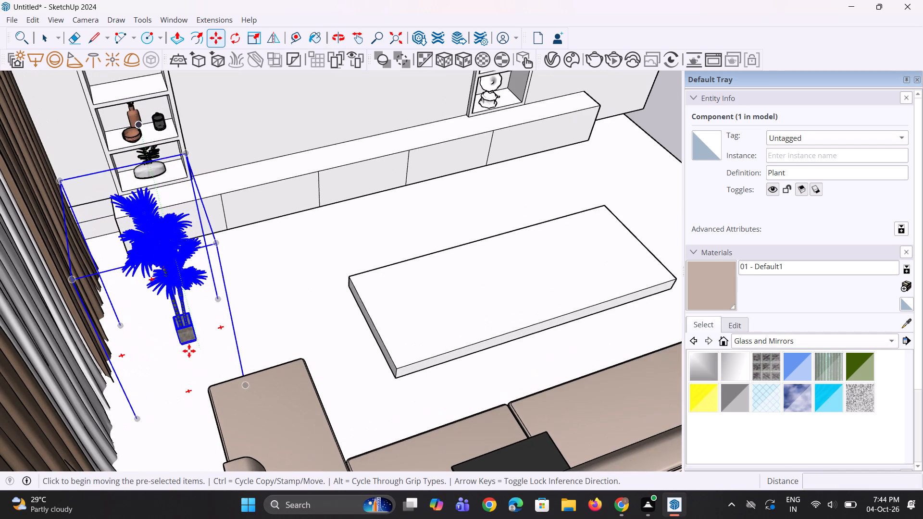
{"action": "left_click", "coordinate": [181, 345]}
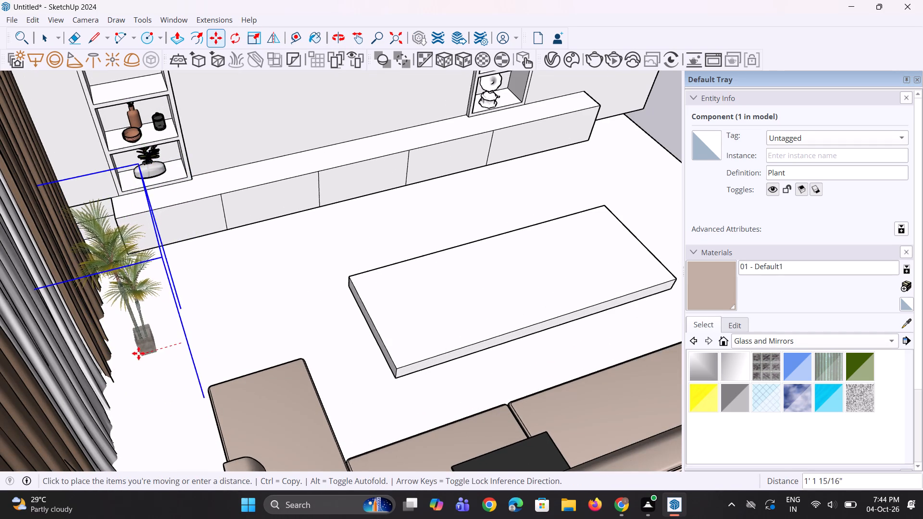
{"action": "left_click", "coordinate": [138, 353]}
{"action": "left_click", "coordinate": [131, 329]}
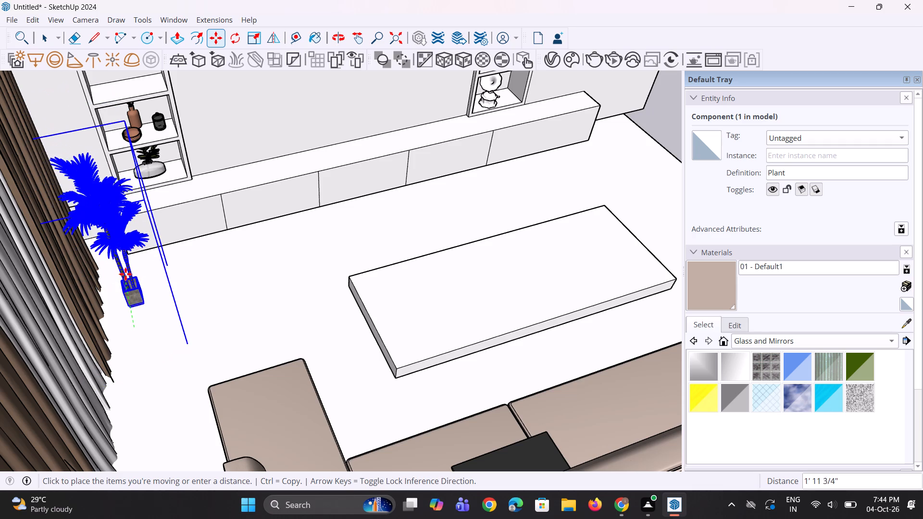
{"action": "left_click", "coordinate": [121, 239]}
Fine-tune the Plant's pot in the corner gap, shifting it towards the curtains, about 5 9/16" towards the wall unit, and 1 1/2" back to the curtains.
{"action": "scroll", "coordinate": [125, 305], "scroll_direction": "up", "scroll_amount": 1}
{"action": "middle_click_drag", "start_coordinate": [131, 309], "coordinate": [135, 306]}
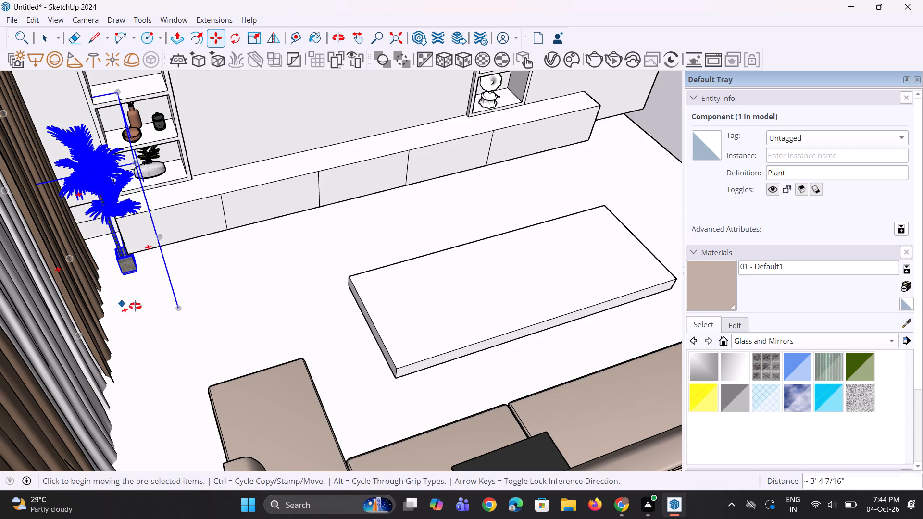
{"action": "middle_click_drag", "start_coordinate": [135, 306], "coordinate": [114, 236]}
{"action": "scroll", "coordinate": [128, 269], "scroll_direction": "up", "scroll_amount": 8}
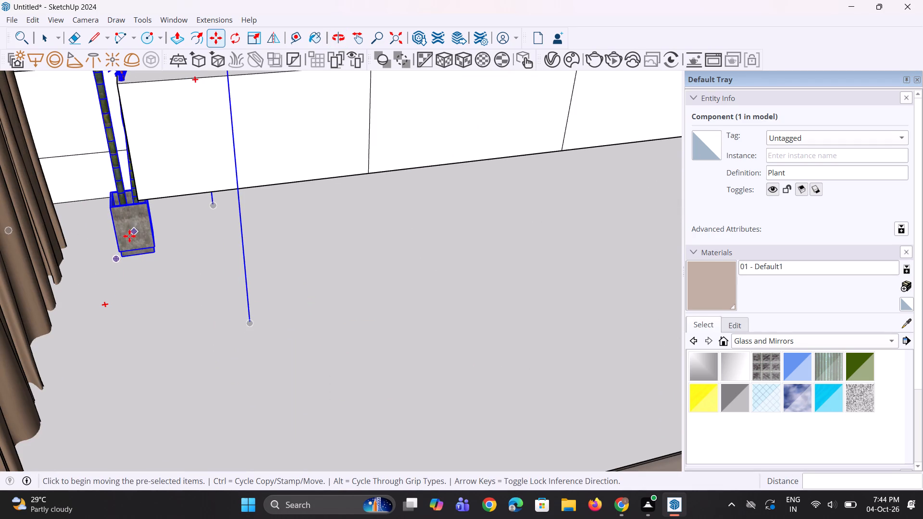
{"action": "left_click", "coordinate": [121, 254]}
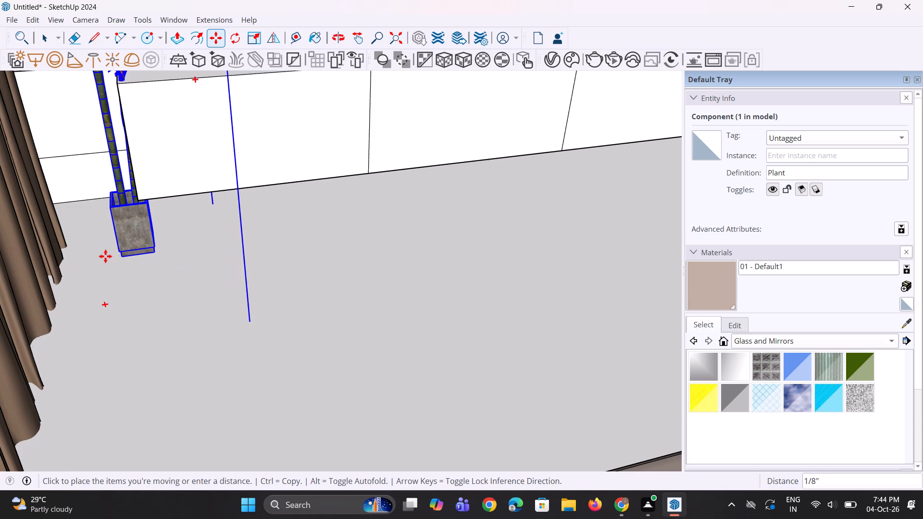
{"action": "left_click", "coordinate": [90, 255]}
{"action": "middle_click_drag", "start_coordinate": [148, 267], "coordinate": [83, 278]}
{"action": "scroll", "coordinate": [162, 214], "scroll_direction": "up", "scroll_amount": 3}
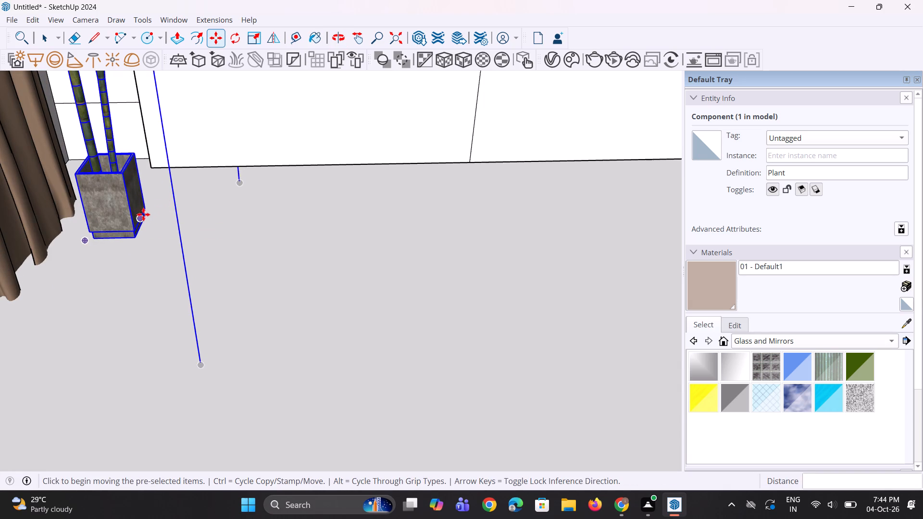
{"action": "left_click", "coordinate": [145, 212]}
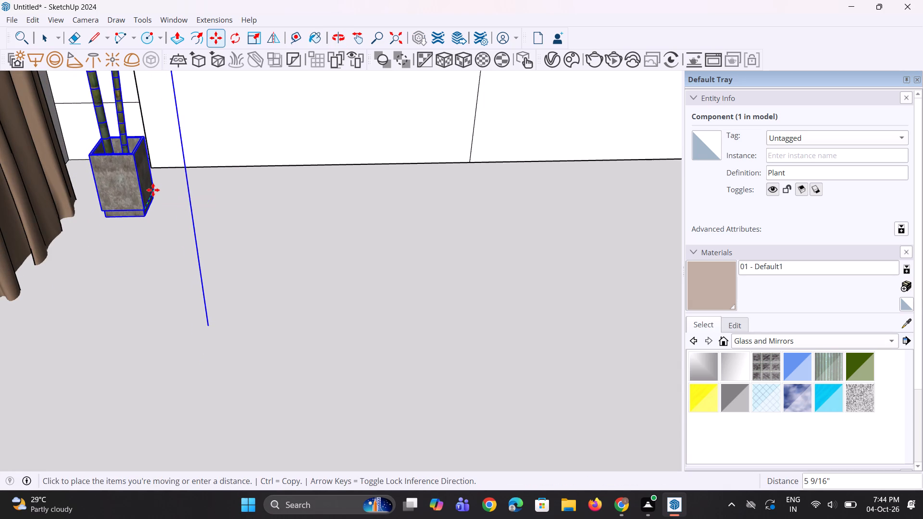
{"action": "left_click", "coordinate": [153, 190]}
{"action": "left_click", "coordinate": [108, 218]}
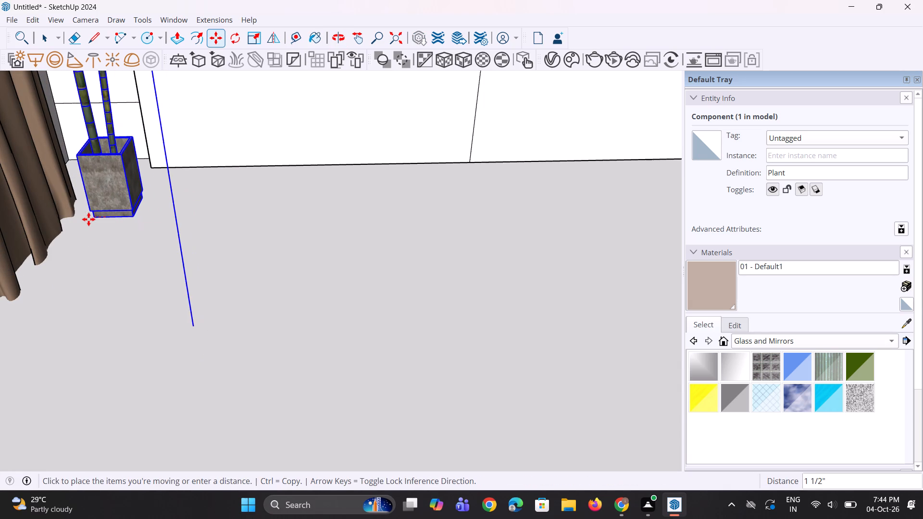
{"action": "left_click", "coordinate": [88, 219]}
{"action": "scroll", "coordinate": [140, 290], "scroll_direction": "down", "scroll_amount": 14}
{"action": "scroll", "coordinate": [203, 287], "scroll_direction": "down", "scroll_amount": 2}
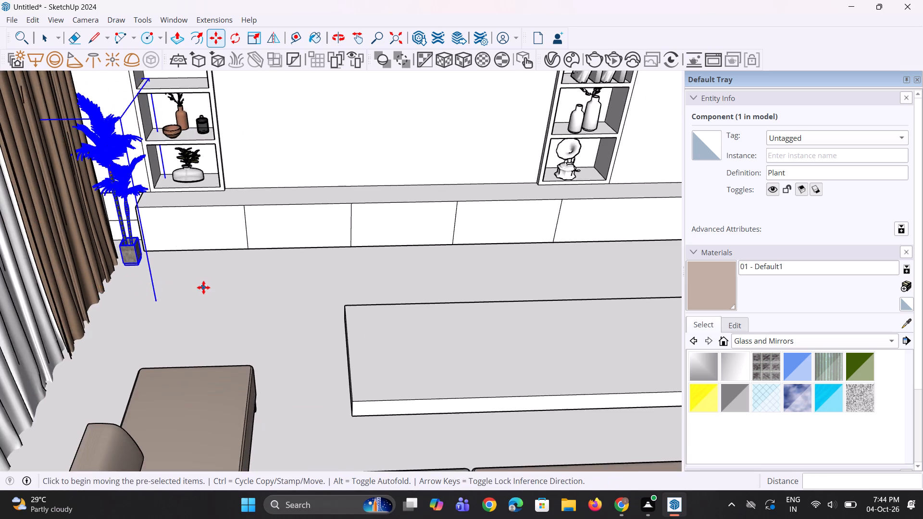
{"action": "scroll", "coordinate": [203, 287], "scroll_direction": "down", "scroll_amount": 2}
{"action": "middle_click_drag", "start_coordinate": [204, 286], "coordinate": [201, 274]}
{"action": "key", "text": "space"}
{"action": "key", "text": "space"}
{"action": "scroll", "coordinate": [201, 274], "scroll_direction": "down", "scroll_amount": 4}
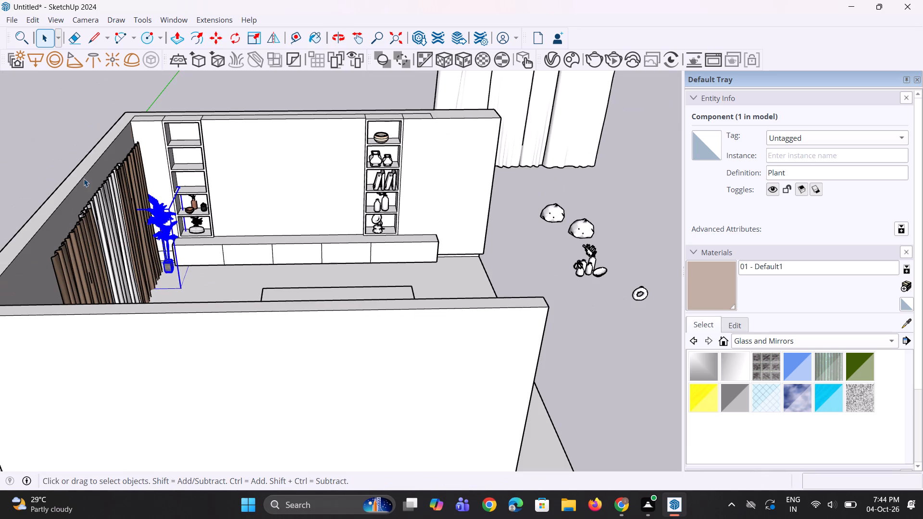
{"action": "left_click", "coordinate": [54, 168]}
Import the PLATE+-+KITCHEN tray with plant from Downloads and place it on top of the center table.
{"action": "middle_click_drag", "start_coordinate": [235, 245], "coordinate": [136, 294]}
{"action": "scroll", "coordinate": [239, 287], "scroll_direction": "down", "scroll_amount": 2}
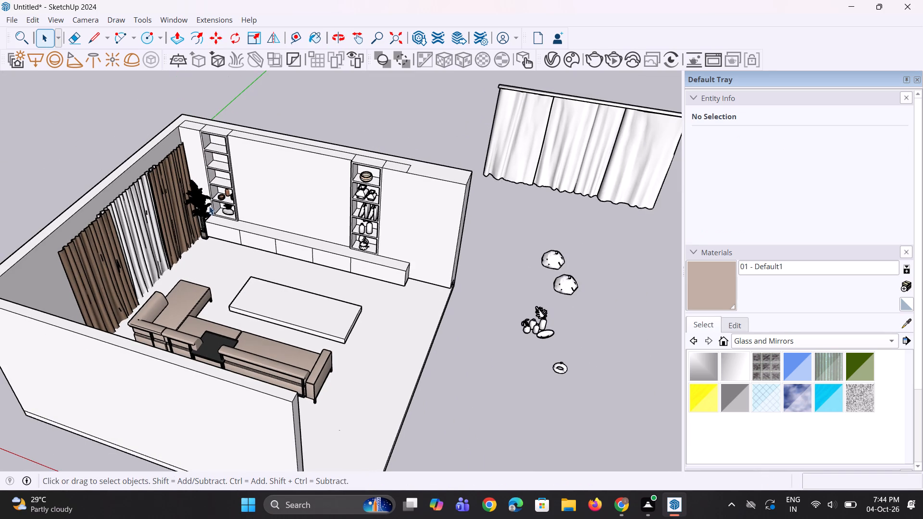
{"action": "left_click", "coordinate": [10, 18]}
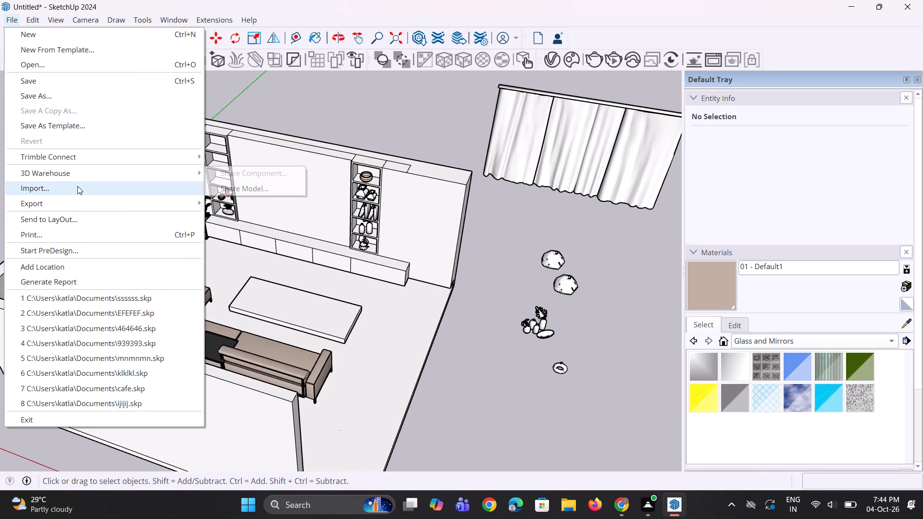
{"action": "left_click", "coordinate": [77, 186]}
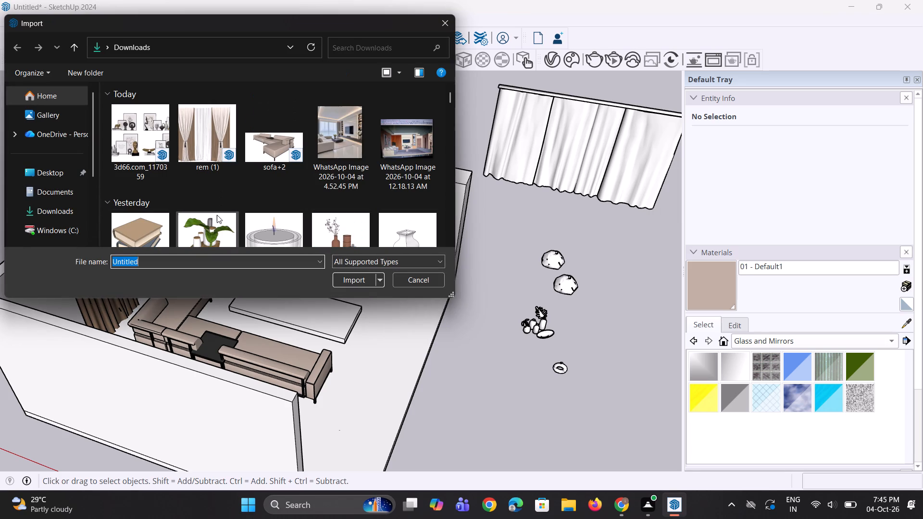
{"action": "left_click", "coordinate": [216, 217]}
{"action": "left_click", "coordinate": [357, 277]}
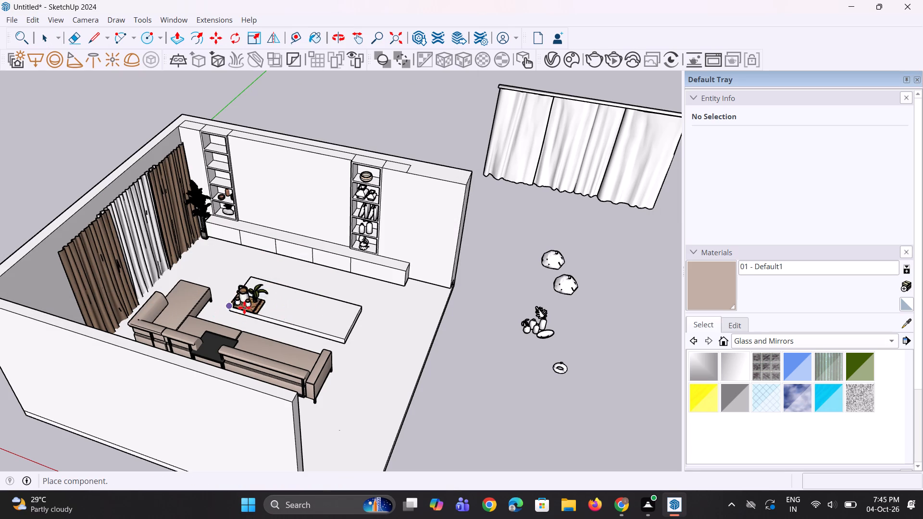
{"action": "left_click", "coordinate": [270, 305]}
{"action": "key", "text": "space"}
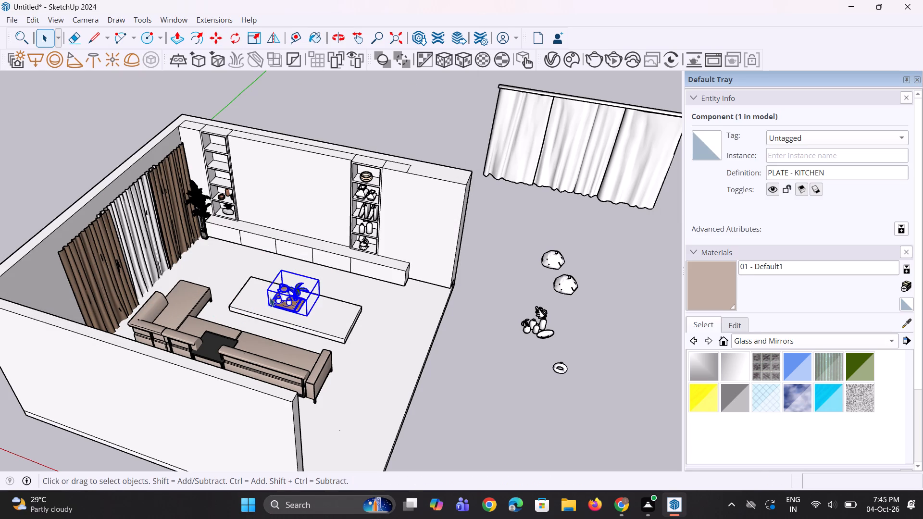
{"action": "key", "text": "space"}
Import the plants (2) model from Downloads and place it on the wall beside the curtain-far shelf column, above the low cabinet's end.
{"action": "left_click", "coordinate": [19, 23]}
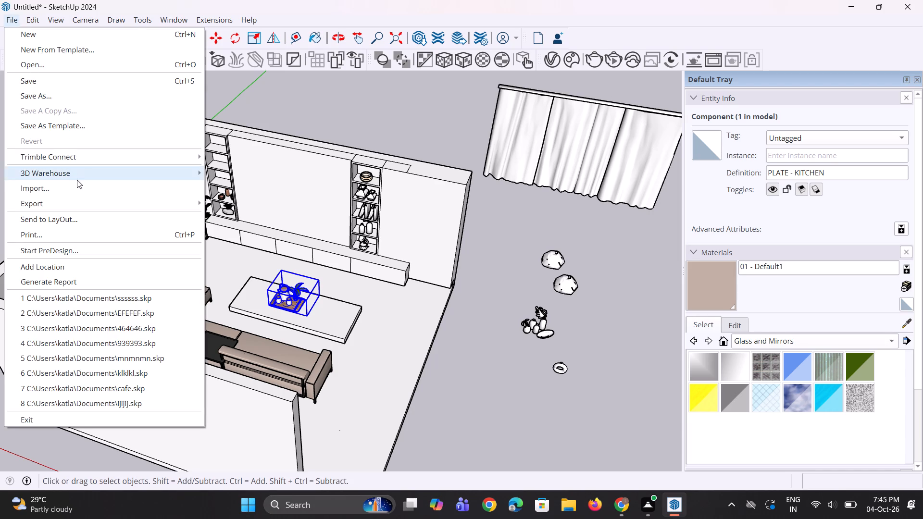
{"action": "left_click", "coordinate": [79, 186]}
{"action": "scroll", "coordinate": [242, 222], "scroll_direction": "down", "scroll_amount": 1}
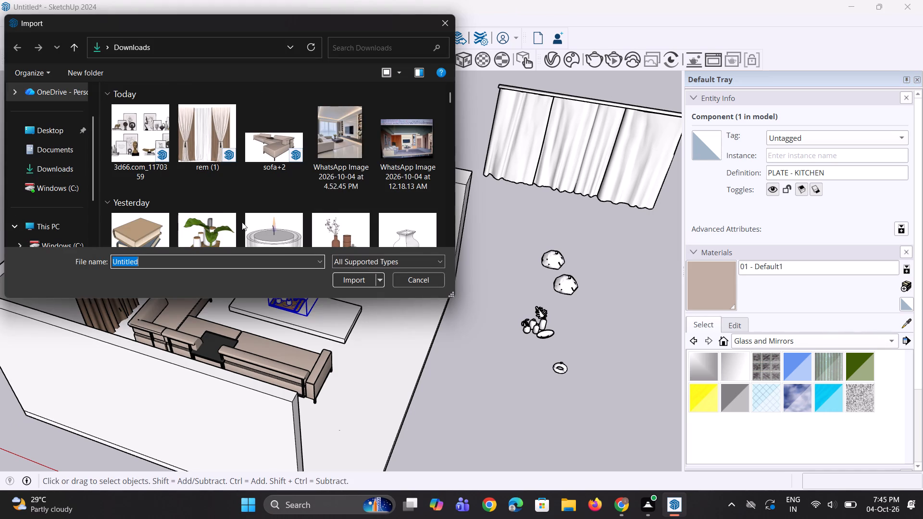
{"action": "scroll", "coordinate": [283, 205], "scroll_direction": "down", "scroll_amount": 1}
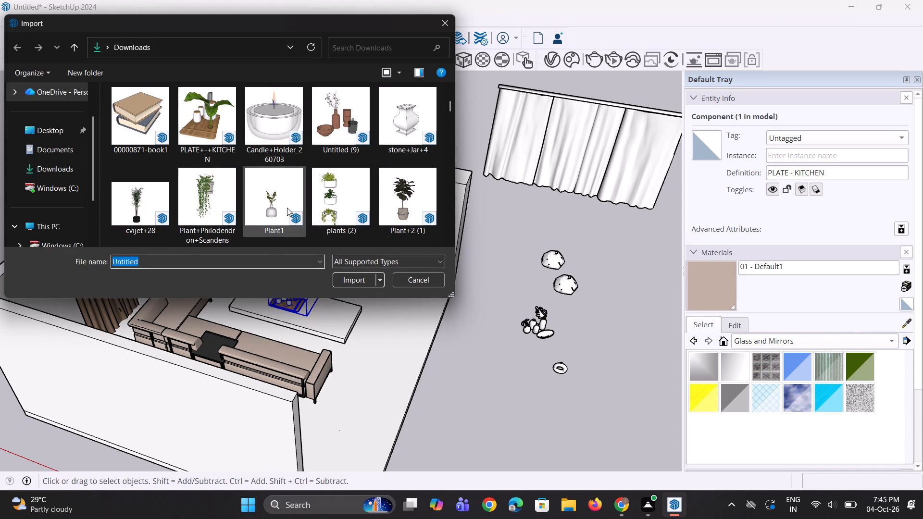
{"action": "left_click", "coordinate": [338, 187]}
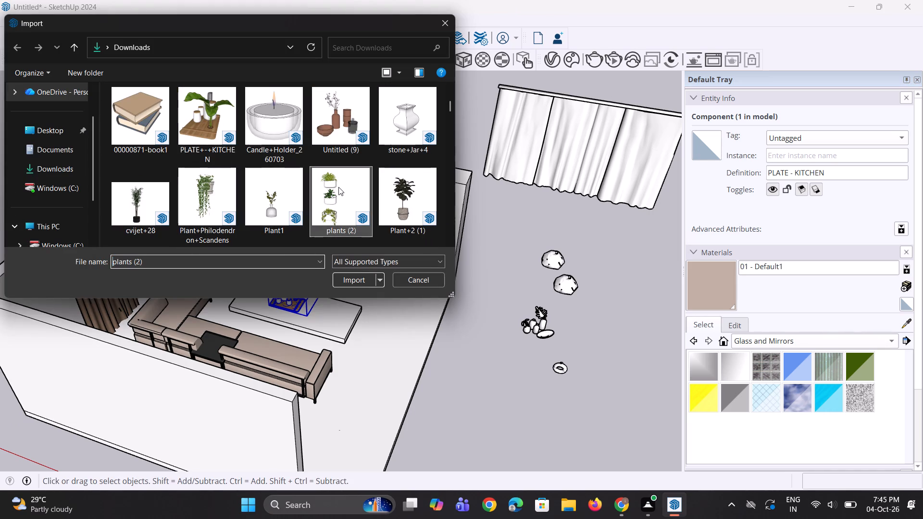
{"action": "left_click", "coordinate": [360, 283]}
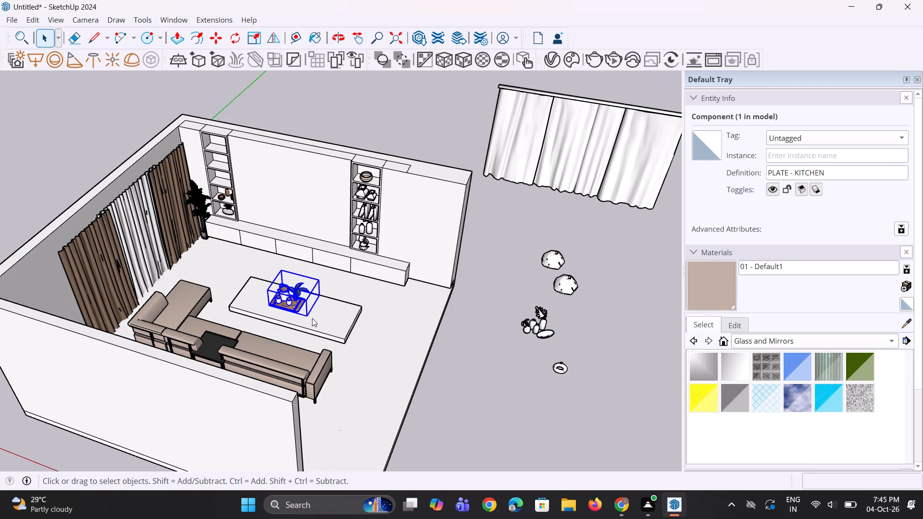
{"action": "left_click", "coordinate": [571, 284]}
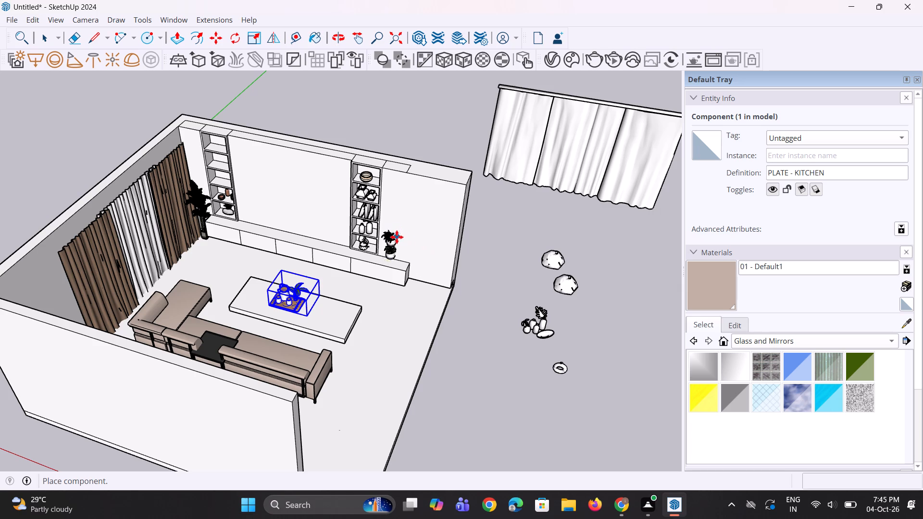
{"action": "left_click", "coordinate": [403, 219]}
Move the wall plants about 6 13/16" out from the wall, towards the front edge of the low cabinet.
{"action": "middle_click_drag", "start_coordinate": [407, 291], "coordinate": [389, 259]}
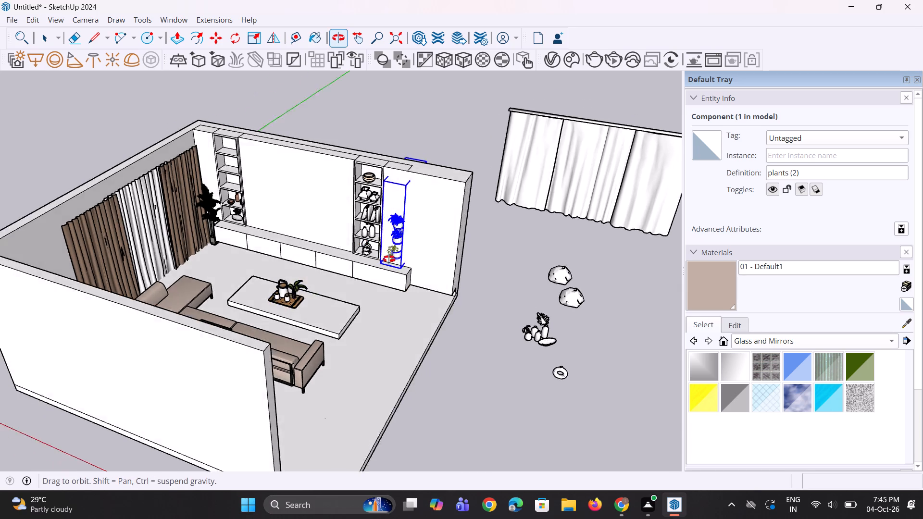
{"action": "middle_click_drag", "start_coordinate": [389, 259], "coordinate": [301, 223]}
{"action": "scroll", "coordinate": [422, 252], "scroll_direction": "up", "scroll_amount": 15}
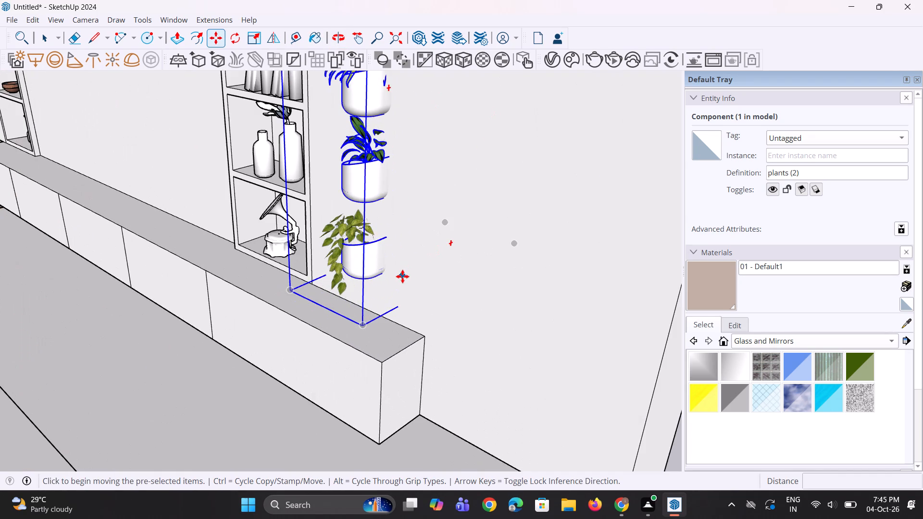
{"action": "left_click", "coordinate": [363, 322]}
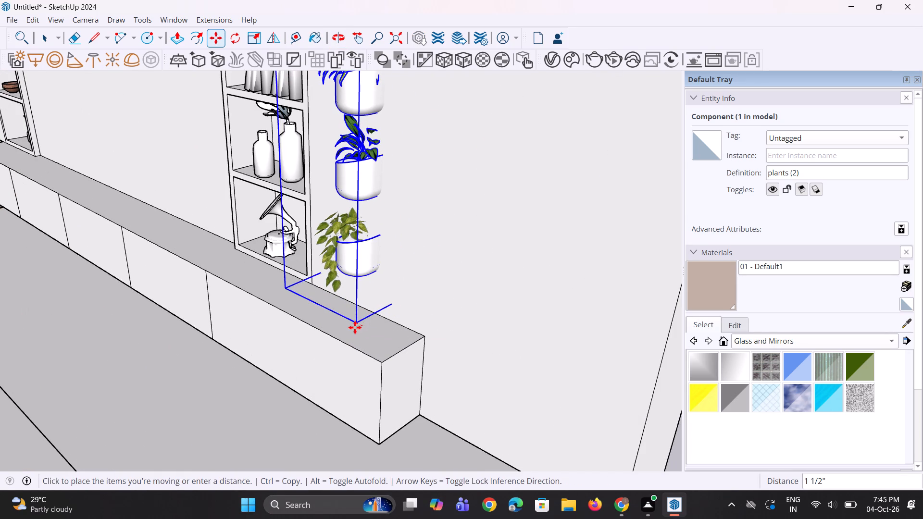
{"action": "left_click", "coordinate": [330, 341]}
{"action": "scroll", "coordinate": [385, 371], "scroll_direction": "down", "scroll_amount": 8}
{"action": "key", "text": "space"}
{"action": "key", "text": "space"}
{"action": "left_click", "coordinate": [611, 357]}
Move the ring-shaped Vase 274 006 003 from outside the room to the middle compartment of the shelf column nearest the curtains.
{"action": "middle_click_drag", "start_coordinate": [266, 389], "coordinate": [405, 389]}
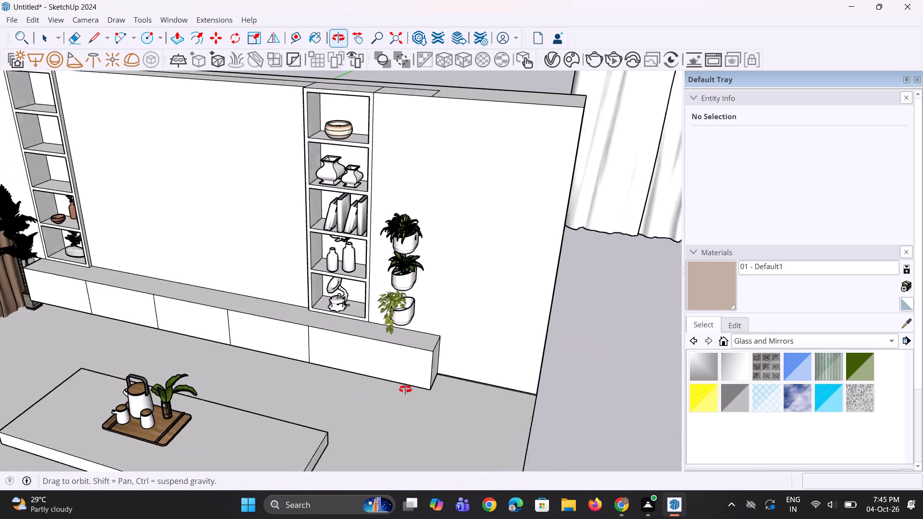
{"action": "middle_click_drag", "start_coordinate": [405, 389], "coordinate": [373, 374]}
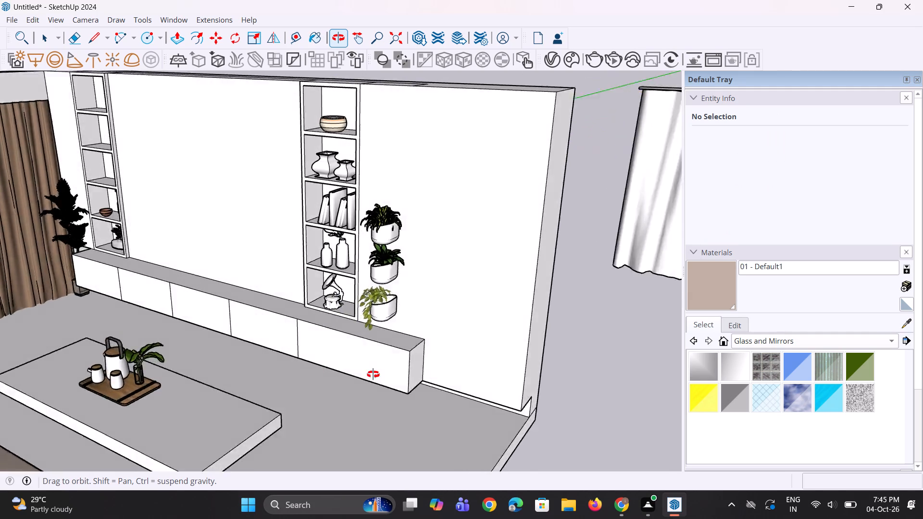
{"action": "middle_click_drag", "start_coordinate": [373, 374], "coordinate": [374, 374]}
{"action": "scroll", "coordinate": [374, 374], "scroll_direction": "down", "scroll_amount": 8}
{"action": "scroll", "coordinate": [547, 430], "scroll_direction": "up", "scroll_amount": 1}
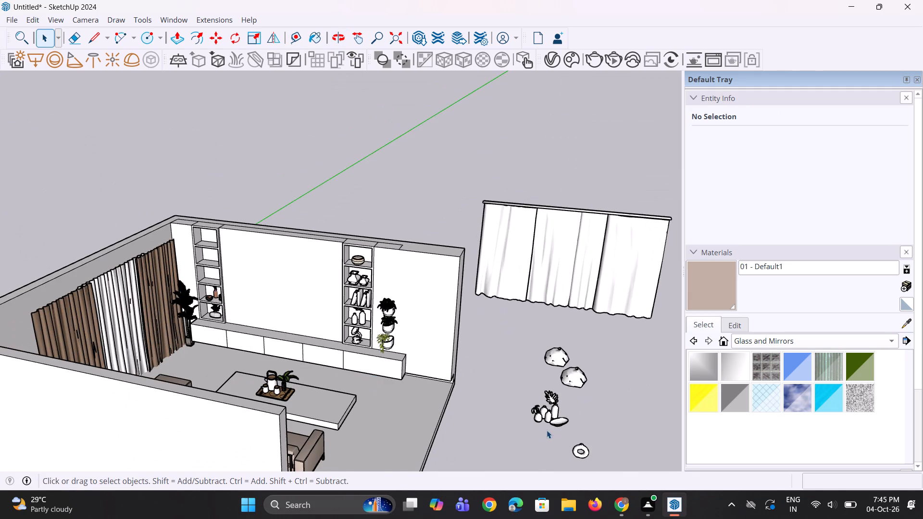
{"action": "scroll", "coordinate": [547, 430], "scroll_direction": "up", "scroll_amount": 2}
{"action": "left_click", "coordinate": [587, 449]}
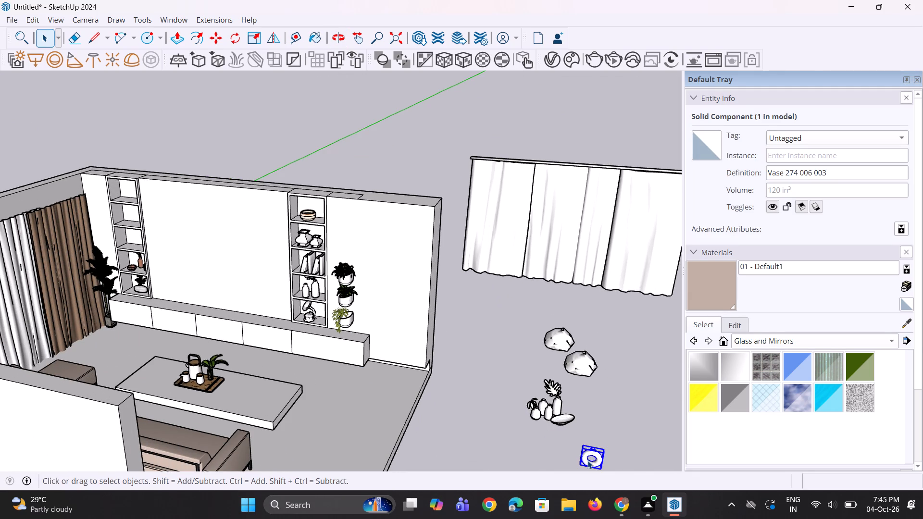
{"action": "key", "text": "m"}
{"action": "left_click", "coordinate": [584, 464]}
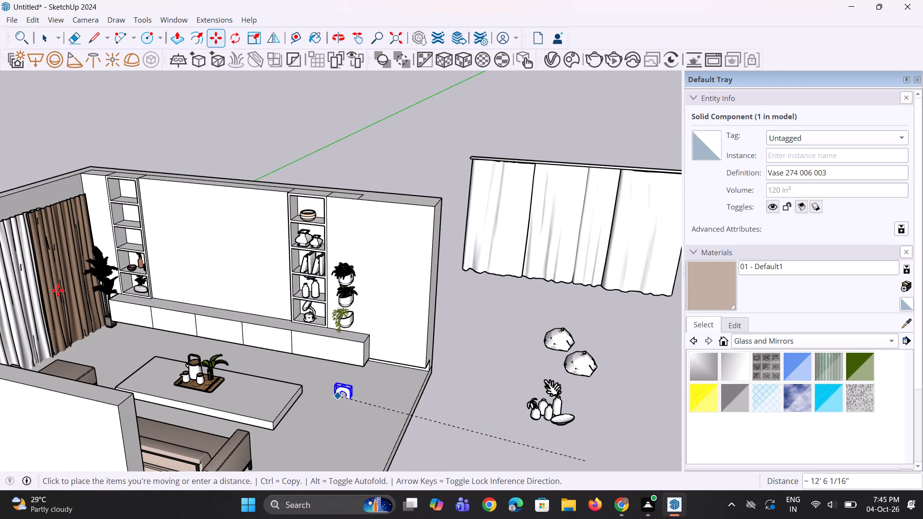
{"action": "scroll", "coordinate": [67, 244], "scroll_direction": "up", "scroll_amount": 3}
{"action": "scroll", "coordinate": [119, 247], "scroll_direction": "up", "scroll_amount": 3}
{"action": "scroll", "coordinate": [161, 253], "scroll_direction": "up", "scroll_amount": 2}
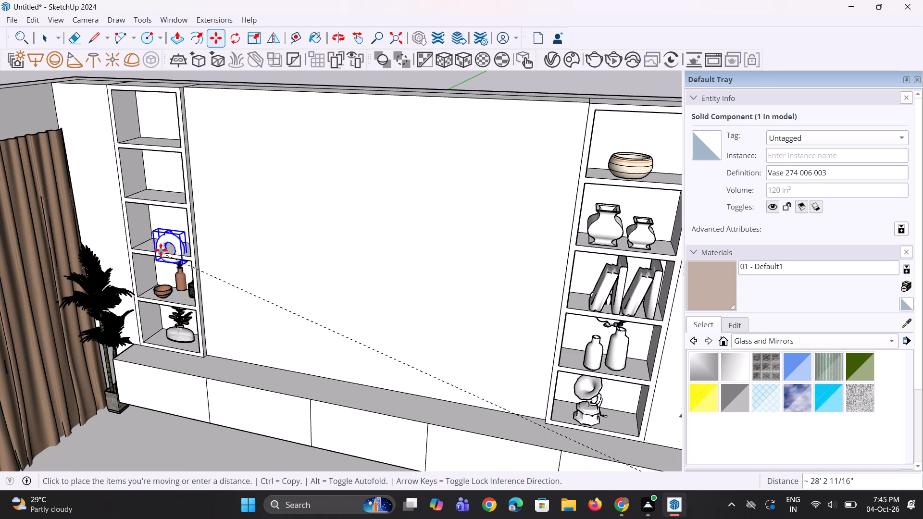
{"action": "left_click", "coordinate": [157, 244]}
Fine-tune the ring vase in its compartment, shifting it 4 13/16" along the green axis and slightly towards the curtains.
{"action": "scroll", "coordinate": [129, 267], "scroll_direction": "up", "scroll_amount": 1}
{"action": "middle_click_drag", "start_coordinate": [131, 270], "coordinate": [237, 298]}
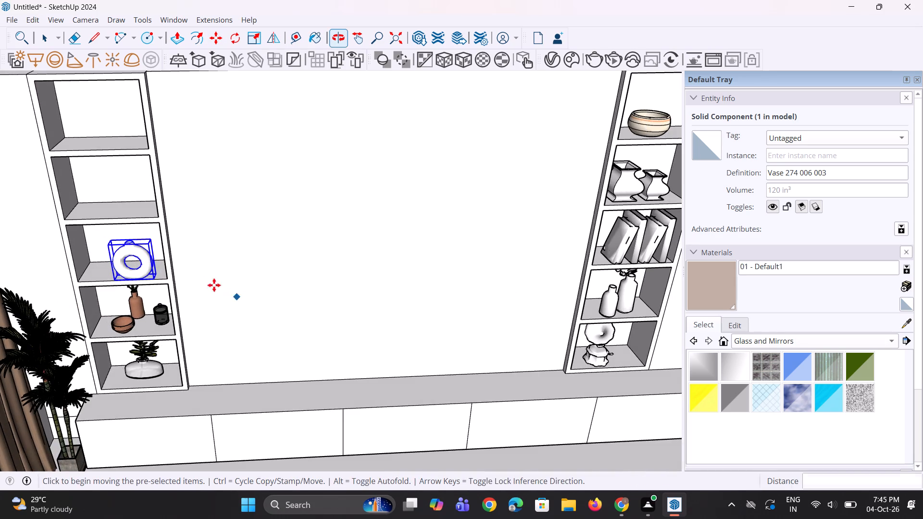
{"action": "scroll", "coordinate": [166, 282], "scroll_direction": "up", "scroll_amount": 5}
{"action": "left_click", "coordinate": [97, 279]}
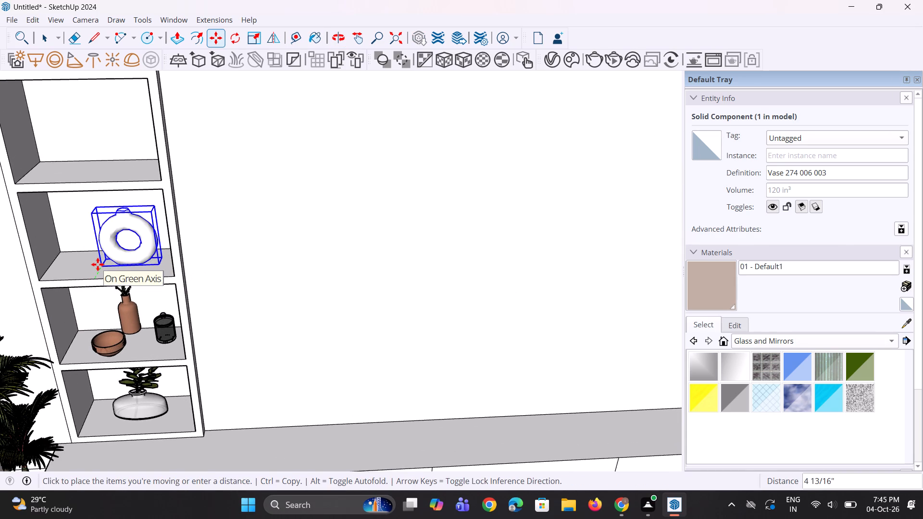
{"action": "left_click", "coordinate": [98, 264]}
{"action": "middle_click_drag", "start_coordinate": [92, 273], "coordinate": [162, 248]}
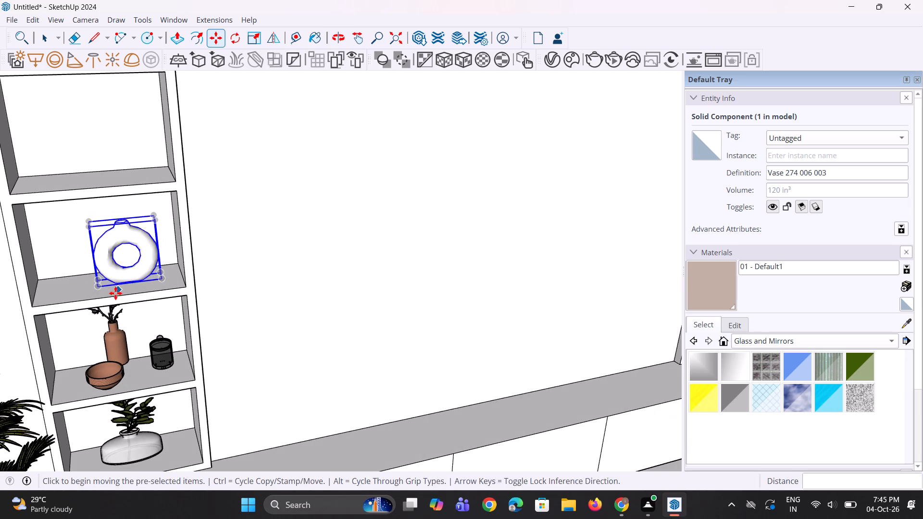
{"action": "left_click", "coordinate": [101, 286]}
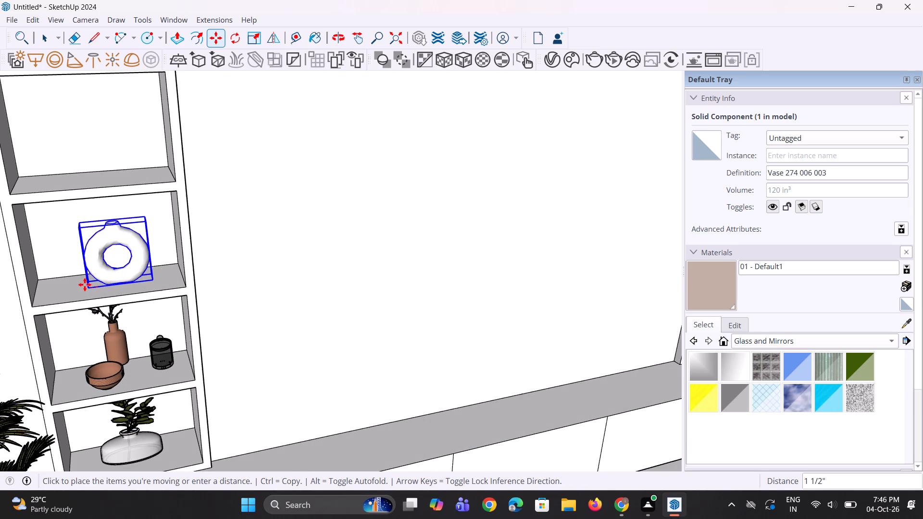
{"action": "left_click", "coordinate": [80, 285]}
Scale the ring vase up uniformly to about 1.17, then stretch its depth slightly along the green axis.
{"action": "key", "text": "s"}
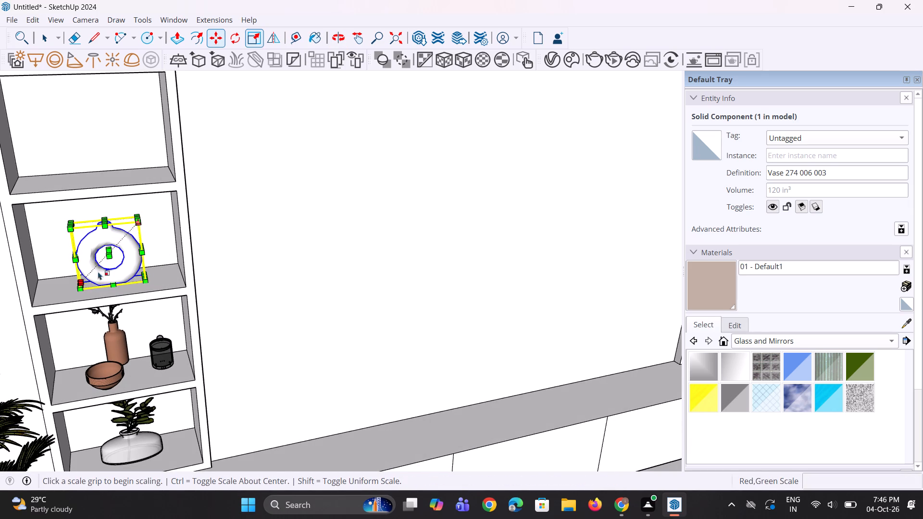
{"action": "scroll", "coordinate": [129, 227], "scroll_direction": "up", "scroll_amount": 2}
{"action": "left_click", "coordinate": [139, 213]}
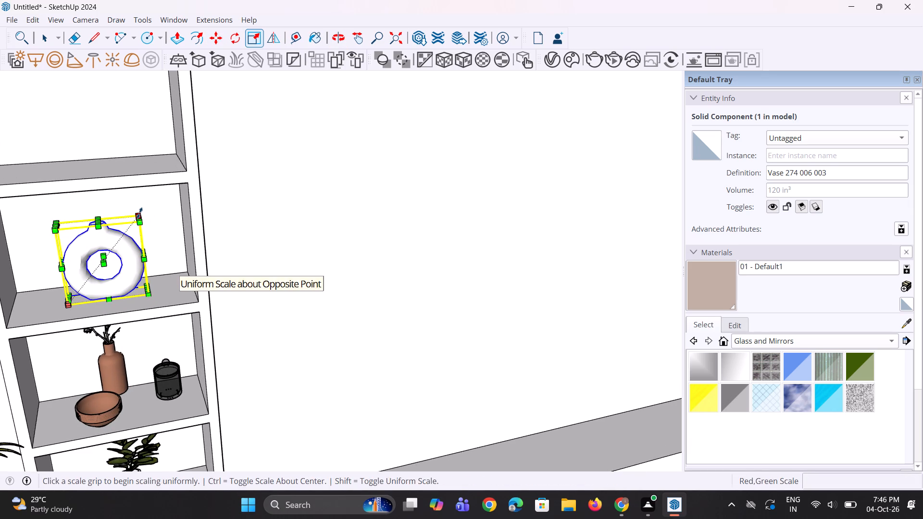
{"action": "left_click", "coordinate": [148, 199]}
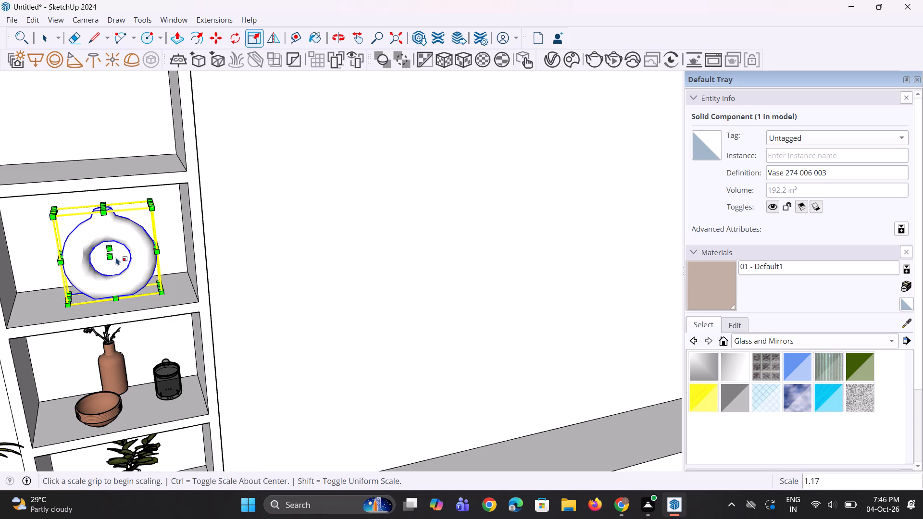
{"action": "left_click", "coordinate": [113, 257]}
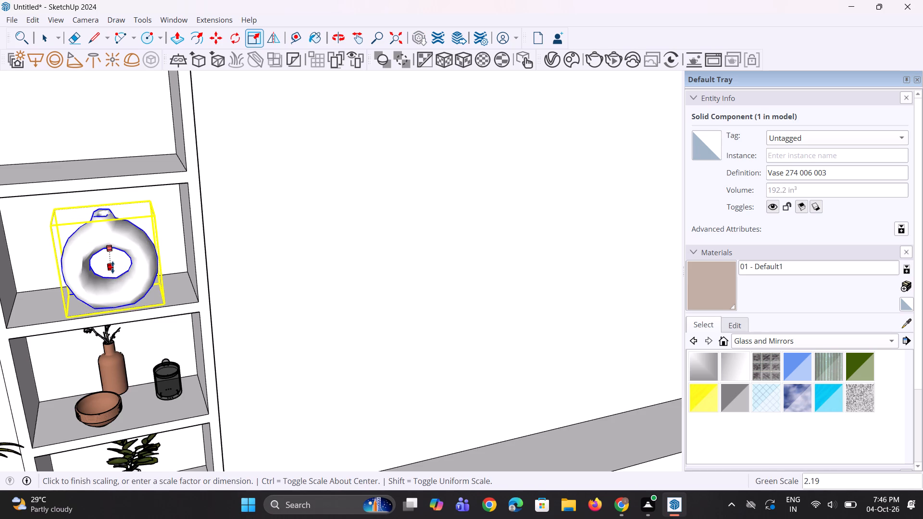
{"action": "left_click", "coordinate": [112, 267]}
{"action": "key", "text": "Escape"}
{"action": "key", "text": "Escape"}
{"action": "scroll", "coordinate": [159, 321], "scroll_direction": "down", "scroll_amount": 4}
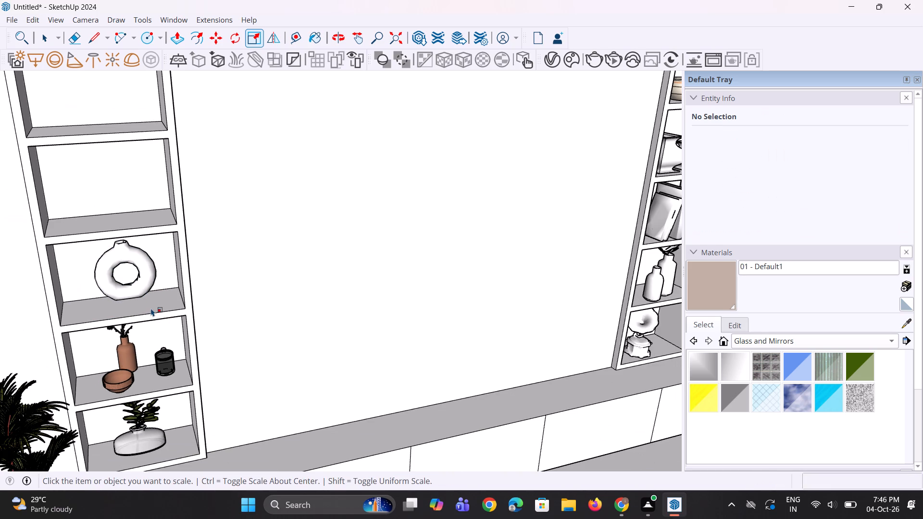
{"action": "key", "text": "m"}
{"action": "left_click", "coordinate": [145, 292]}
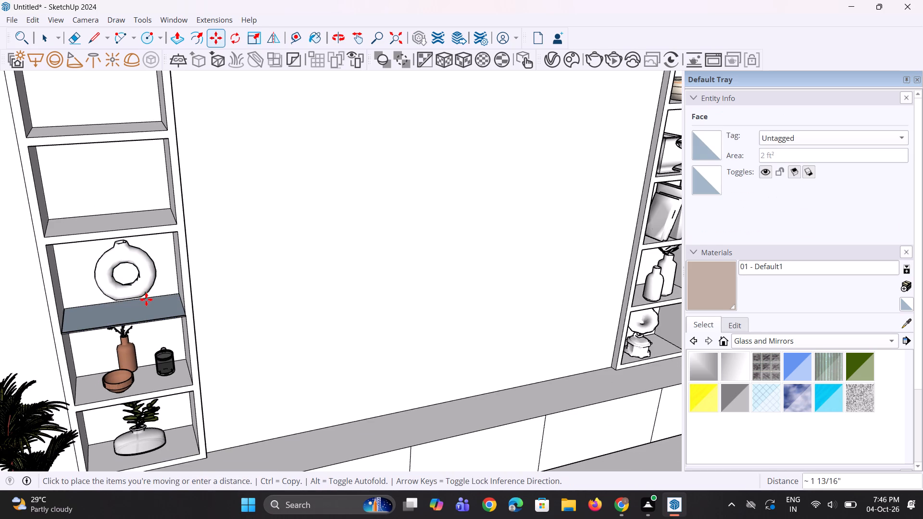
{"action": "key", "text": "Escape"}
Move the ring vase about 8 1/4" so it rests on the middle shelf of its column.
{"action": "key", "text": "space"}
{"action": "key", "text": "space"}
{"action": "left_click", "coordinate": [144, 291]}
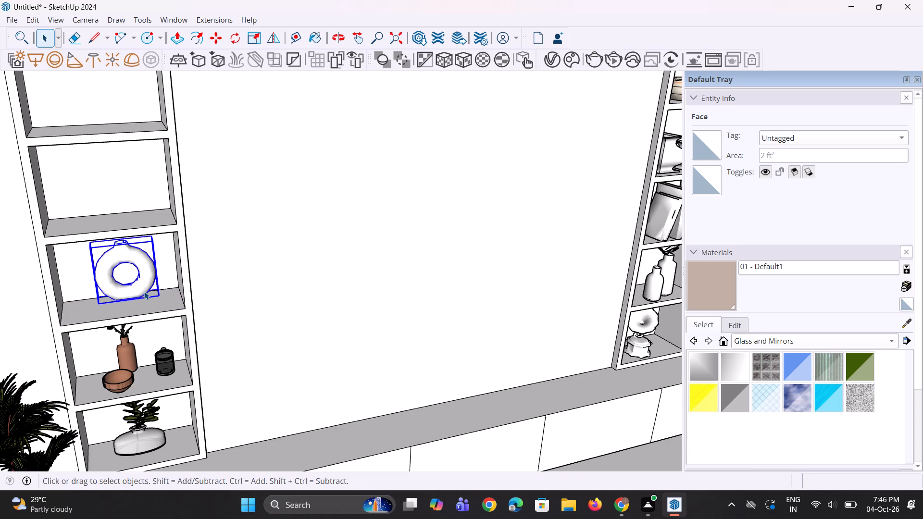
{"action": "key", "text": "m"}
{"action": "left_click", "coordinate": [159, 294]}
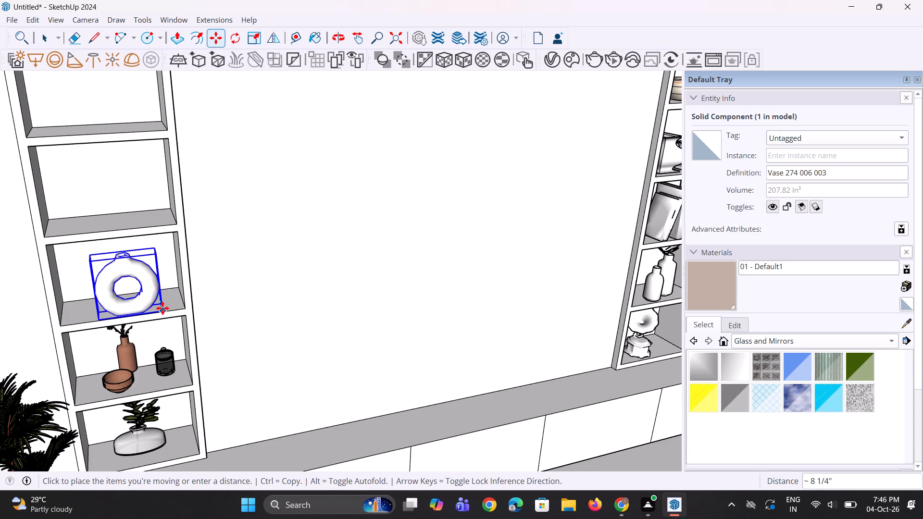
{"action": "left_click", "coordinate": [162, 307]}
{"action": "scroll", "coordinate": [222, 354], "scroll_direction": "down", "scroll_amount": 5}
{"action": "key", "text": "space"}
{"action": "key", "text": "space"}
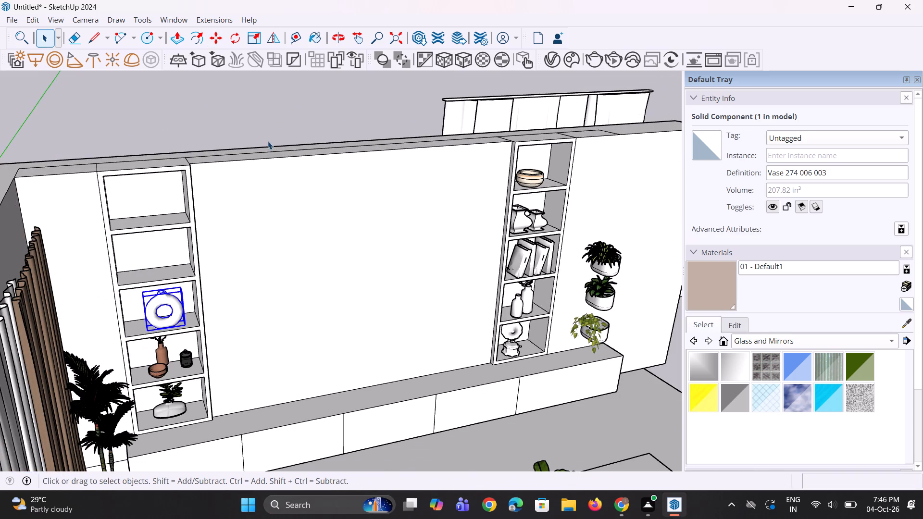
{"action": "left_click", "coordinate": [269, 128]}
Import the Porcelain+jar model from the Downloads folder.
{"action": "middle_click_drag", "start_coordinate": [224, 320], "coordinate": [196, 270]}
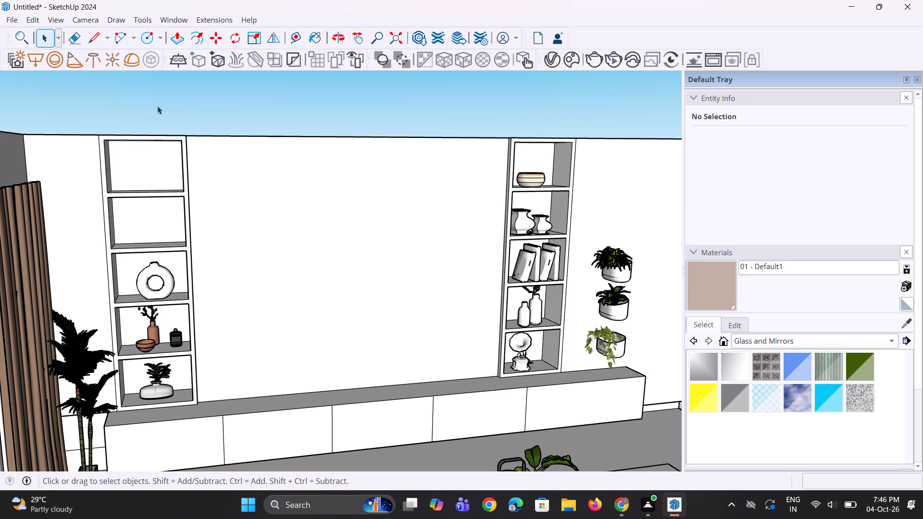
{"action": "scroll", "coordinate": [249, 241], "scroll_direction": "down", "scroll_amount": 3}
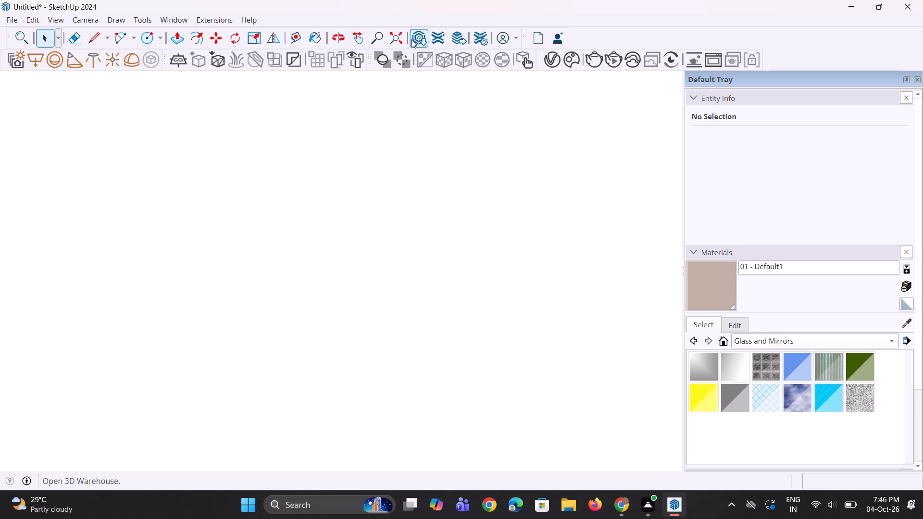
{"action": "left_click", "coordinate": [402, 38]}
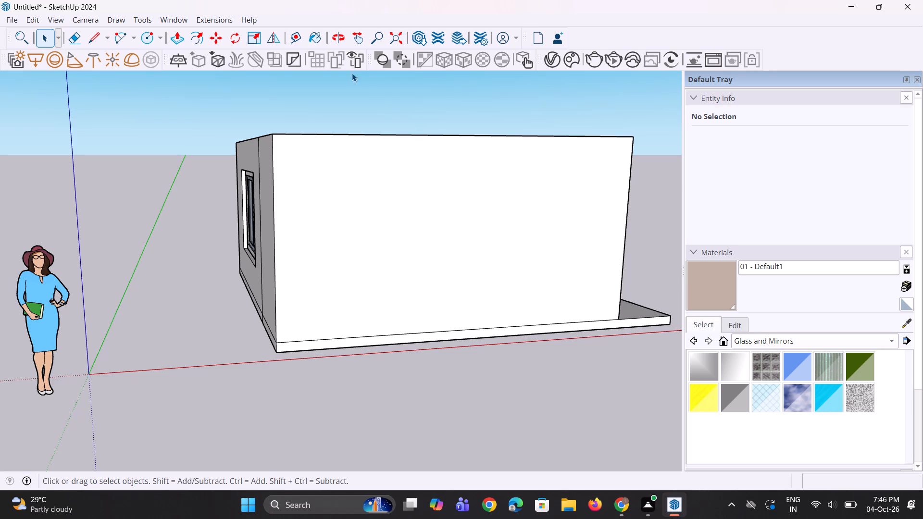
{"action": "left_click", "coordinate": [12, 22]}
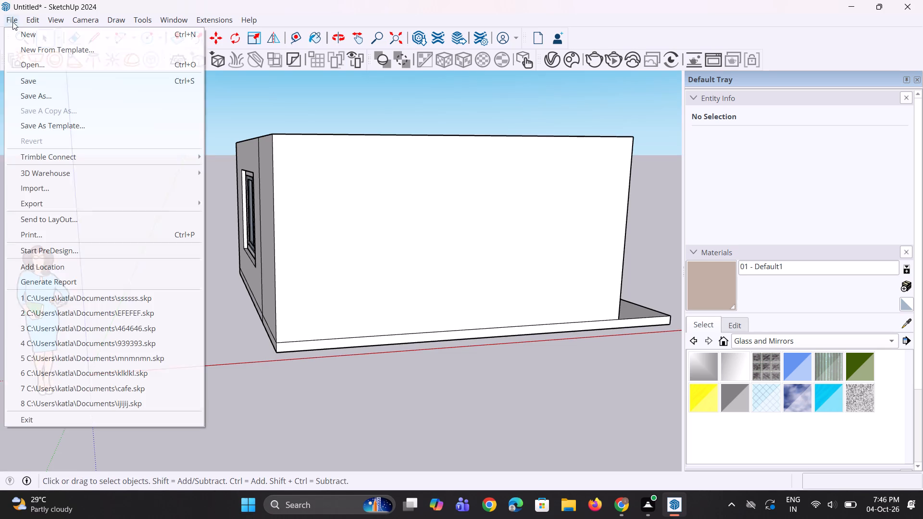
{"action": "left_click", "coordinate": [55, 188]}
{"action": "scroll", "coordinate": [228, 176], "scroll_direction": "down", "scroll_amount": 4}
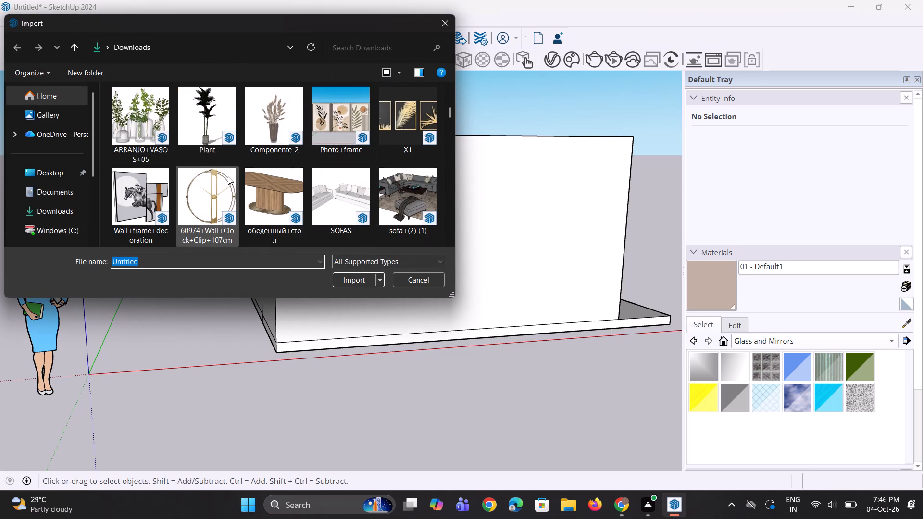
{"action": "scroll", "coordinate": [228, 176], "scroll_direction": "down", "scroll_amount": 1}
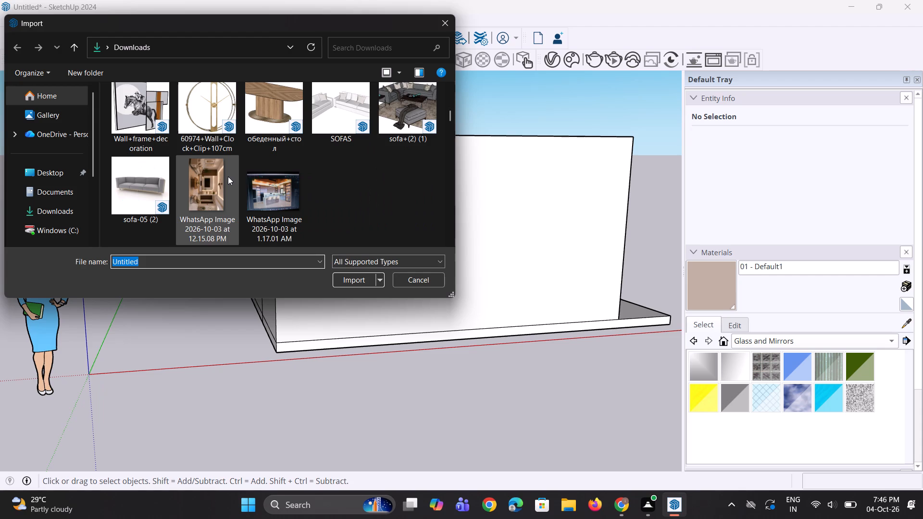
{"action": "scroll", "coordinate": [228, 176], "scroll_direction": "down", "scroll_amount": 2}
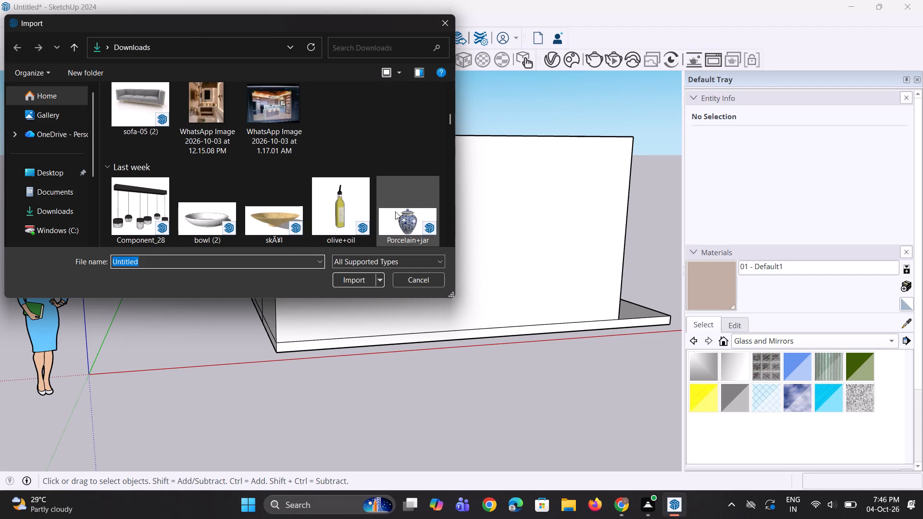
{"action": "left_click", "coordinate": [408, 221]}
{"action": "left_click", "coordinate": [360, 276]}
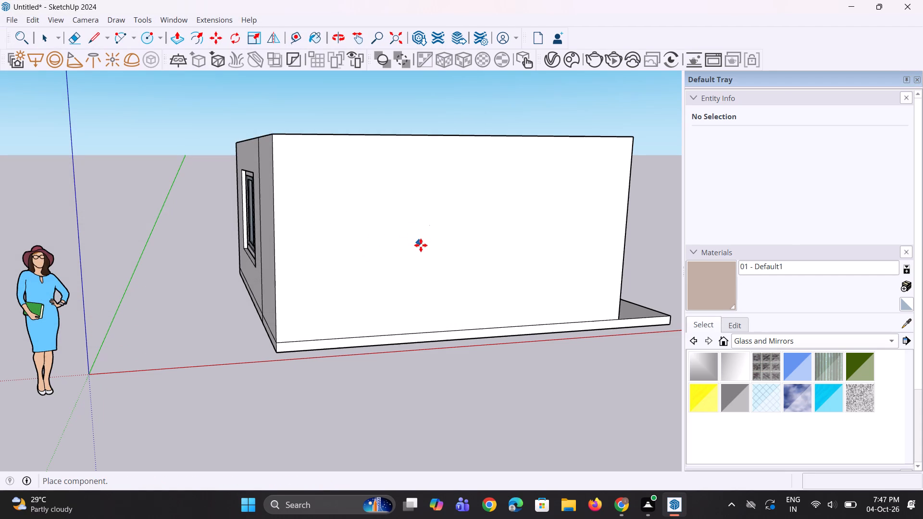
Place the porcelain jar in the second compartment from the top of the shelf column nearest the curtains.
{"action": "middle_click_drag", "start_coordinate": [475, 244], "coordinate": [386, 394]}
{"action": "scroll", "coordinate": [292, 237], "scroll_direction": "up", "scroll_amount": 2}
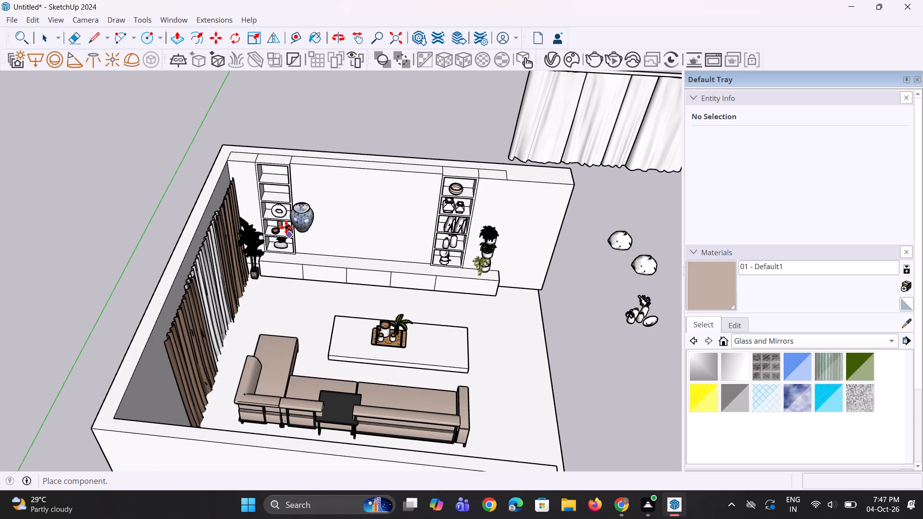
{"action": "scroll", "coordinate": [286, 227], "scroll_direction": "up", "scroll_amount": 4}
{"action": "middle_click_drag", "start_coordinate": [282, 231], "coordinate": [324, 171]}
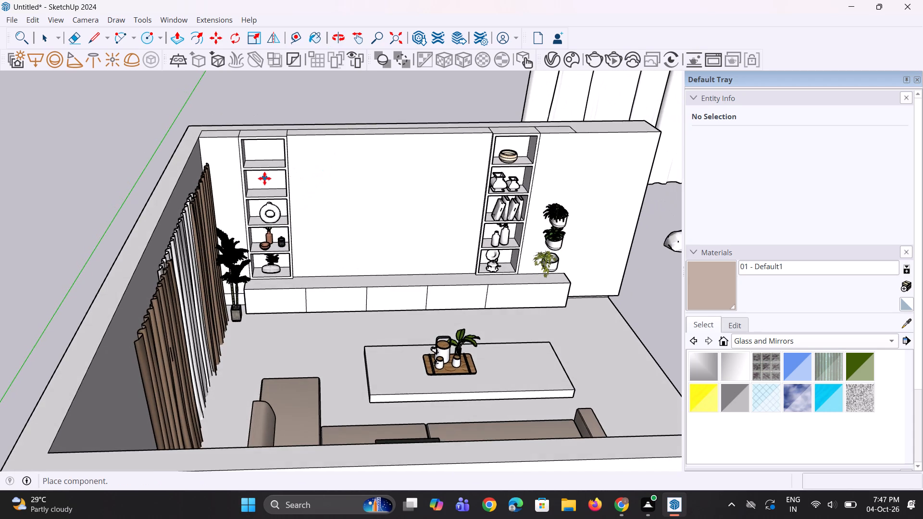
{"action": "scroll", "coordinate": [262, 188], "scroll_direction": "up", "scroll_amount": 5}
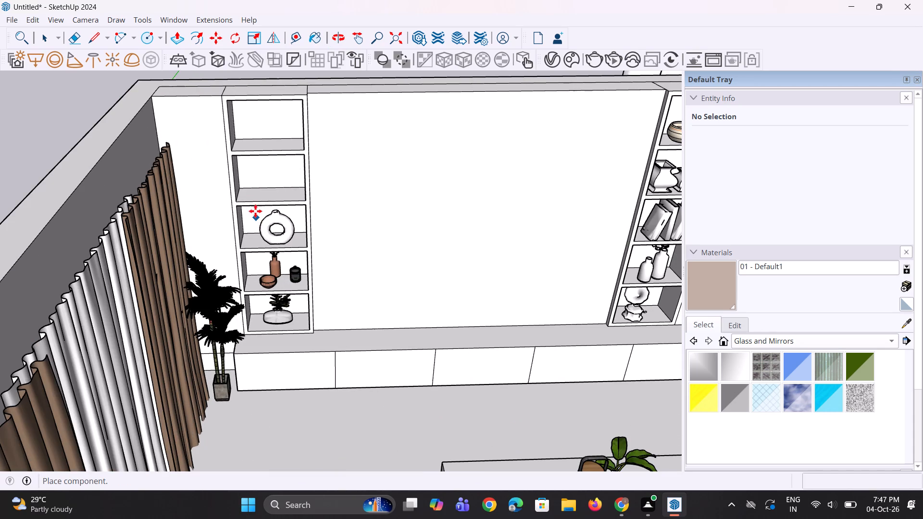
{"action": "left_click", "coordinate": [254, 199]}
Scale the porcelain jar down uniformly so it fits inside its compartment with clearance above the lid.
{"action": "middle_click_drag", "start_coordinate": [260, 215], "coordinate": [280, 159]}
{"action": "scroll", "coordinate": [273, 177], "scroll_direction": "down", "scroll_amount": 2}
{"action": "middle_click_drag", "start_coordinate": [330, 182], "coordinate": [318, 185]}
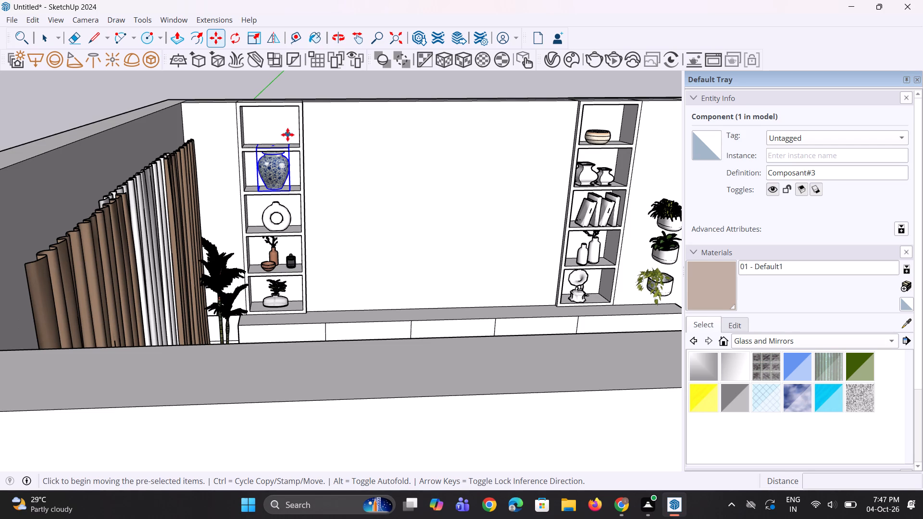
{"action": "scroll", "coordinate": [281, 144], "scroll_direction": "up", "scroll_amount": 10}
{"action": "key", "text": "s"}
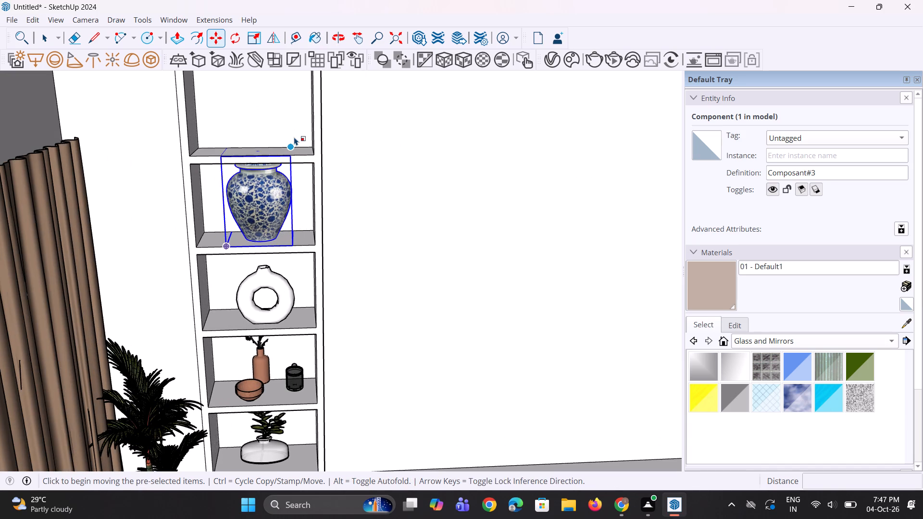
{"action": "scroll", "coordinate": [294, 139], "scroll_direction": "up", "scroll_amount": 3}
{"action": "left_click", "coordinate": [293, 150]}
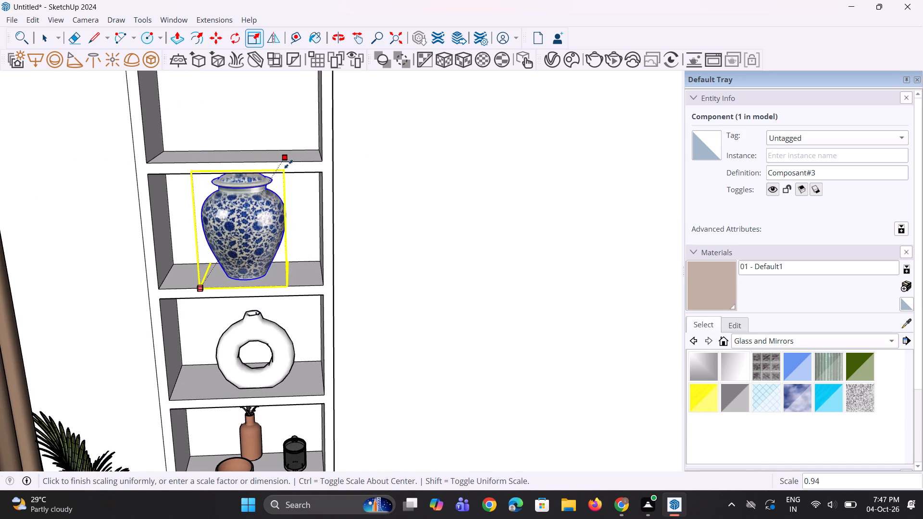
{"action": "left_click", "coordinate": [273, 196]}
{"action": "middle_click_drag", "start_coordinate": [256, 223], "coordinate": [272, 191]}
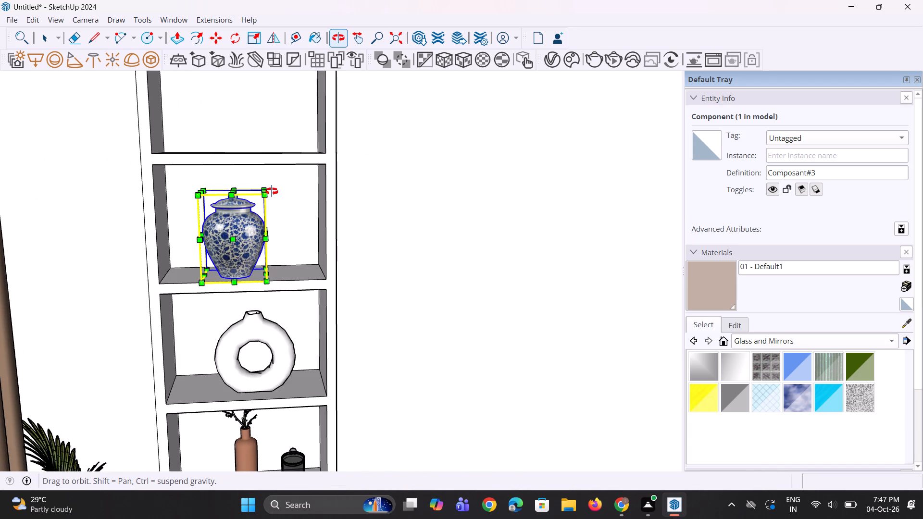
{"action": "middle_click_drag", "start_coordinate": [272, 191], "coordinate": [272, 188]}
{"action": "key", "text": "space"}
{"action": "key", "text": "space"}
{"action": "scroll", "coordinate": [288, 203], "scroll_direction": "down", "scroll_amount": 7}
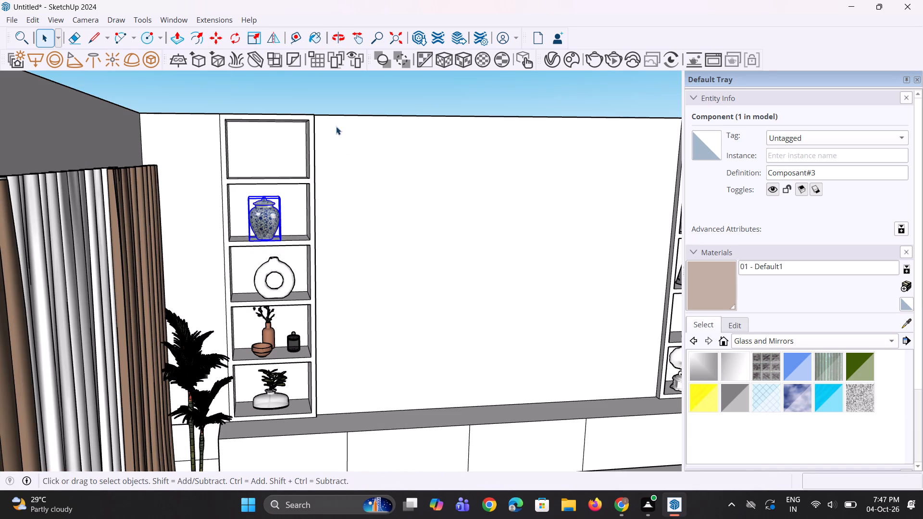
{"action": "left_click", "coordinate": [352, 88]}
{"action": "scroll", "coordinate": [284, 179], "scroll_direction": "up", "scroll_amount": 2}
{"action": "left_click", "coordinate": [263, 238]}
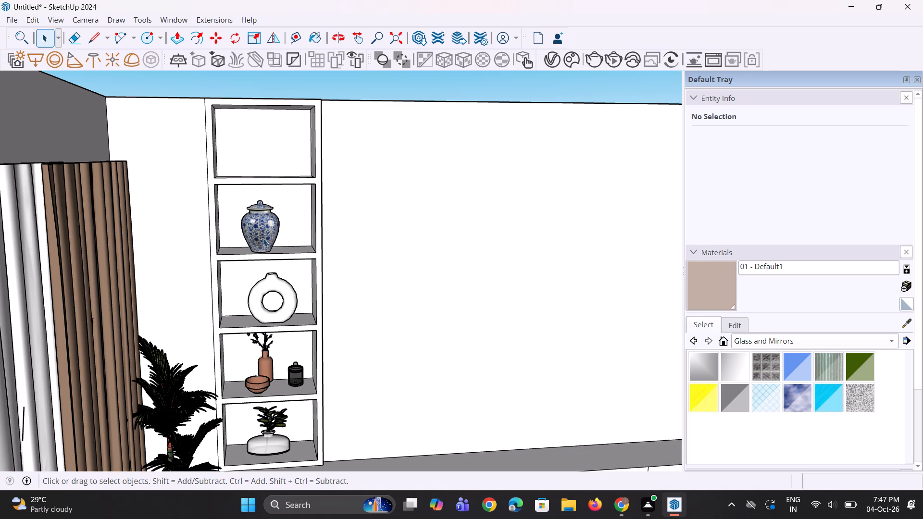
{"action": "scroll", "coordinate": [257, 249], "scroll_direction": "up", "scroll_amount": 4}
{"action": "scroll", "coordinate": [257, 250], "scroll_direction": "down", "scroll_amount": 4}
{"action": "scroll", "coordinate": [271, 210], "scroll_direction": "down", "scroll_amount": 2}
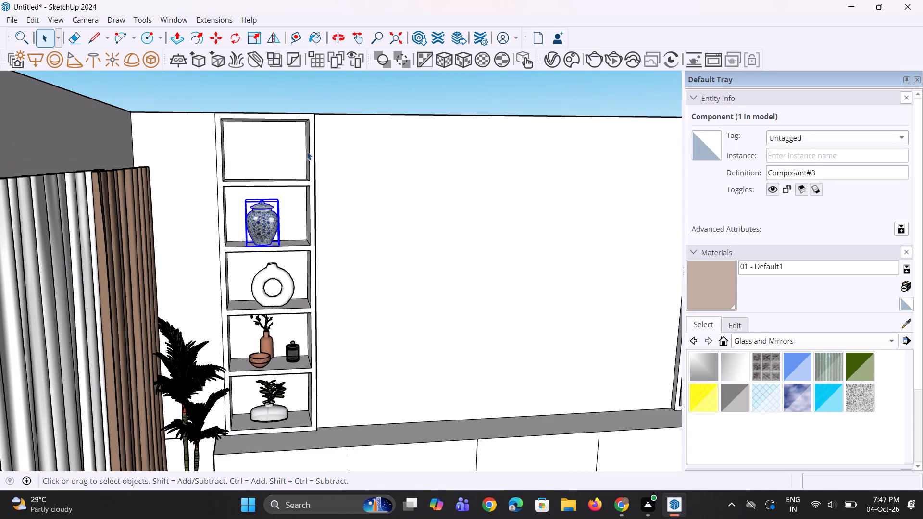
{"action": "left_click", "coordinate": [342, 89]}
Browse the importable models in the Downloads folder for another accessory to place on the shelves.
{"action": "left_click", "coordinate": [12, 25]}
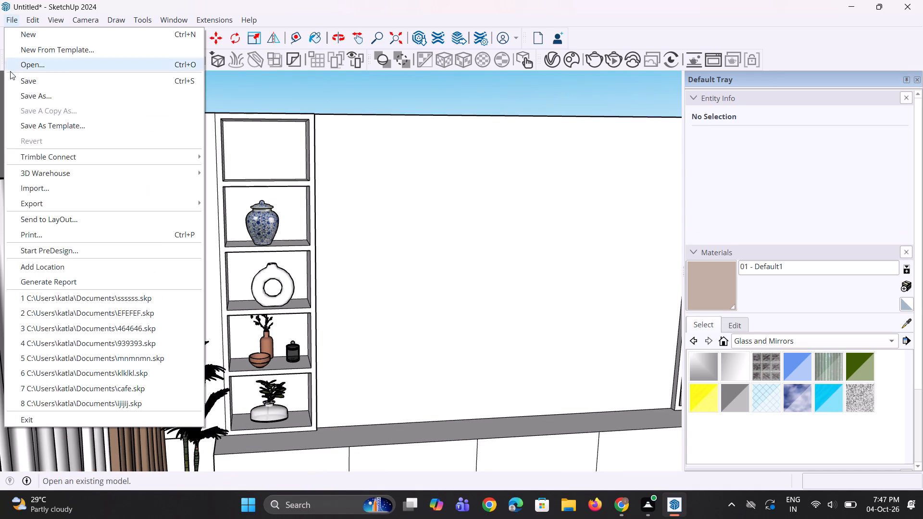
{"action": "left_click", "coordinate": [65, 194]}
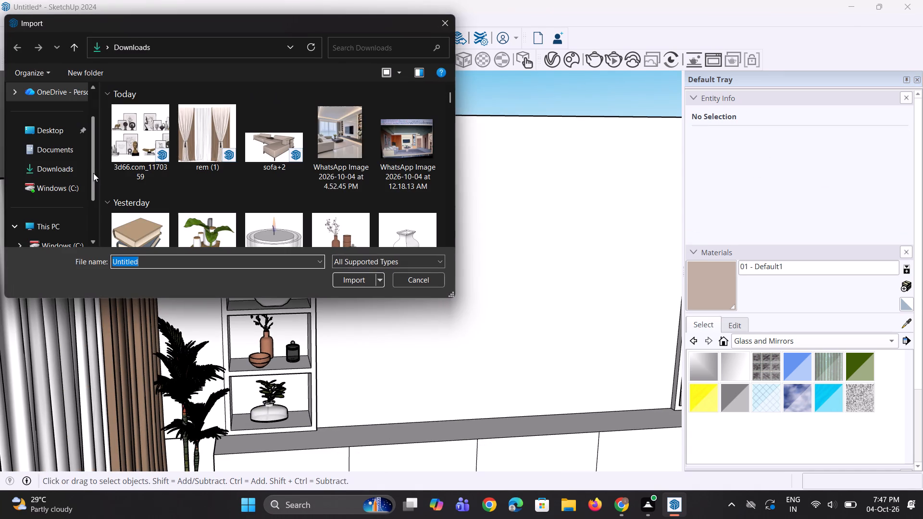
{"action": "scroll", "coordinate": [185, 161], "scroll_direction": "down", "scroll_amount": 1}
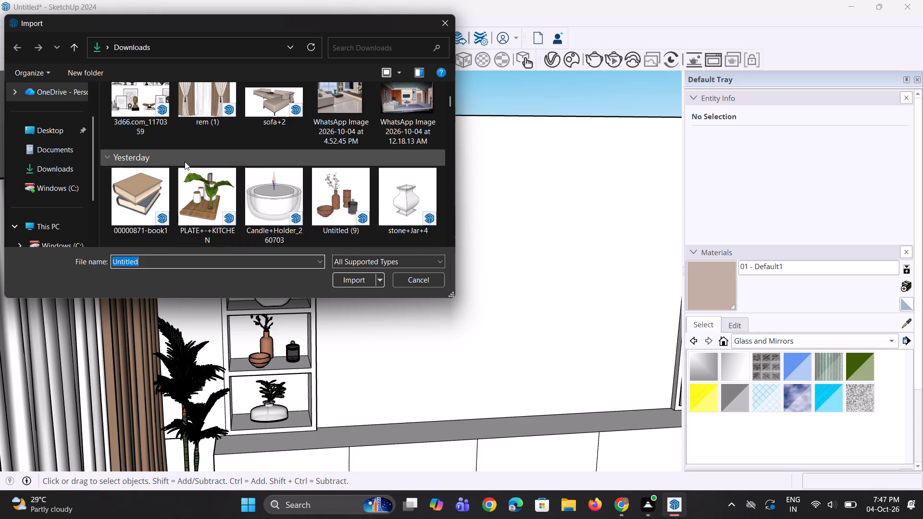
{"action": "scroll", "coordinate": [185, 161], "scroll_direction": "down", "scroll_amount": 1}
{"action": "scroll", "coordinate": [301, 191], "scroll_direction": "down", "scroll_amount": 4}
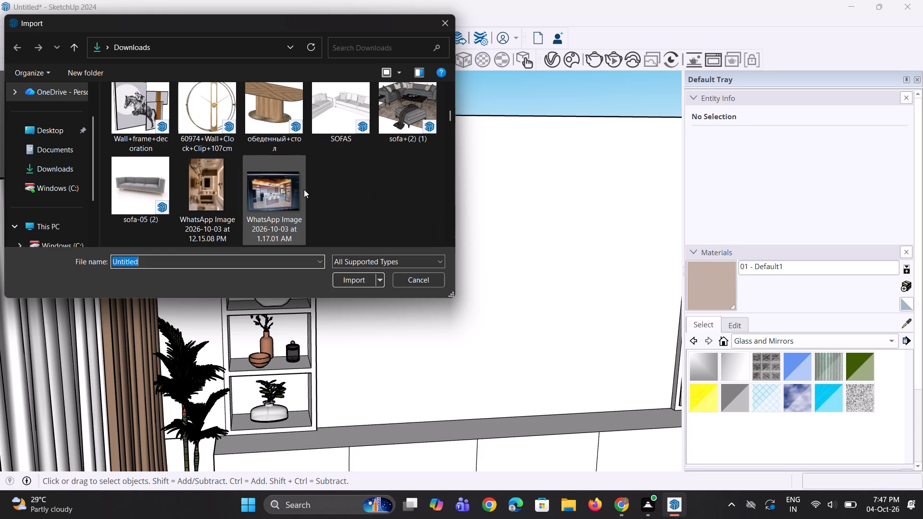
{"action": "scroll", "coordinate": [304, 189], "scroll_direction": "down", "scroll_amount": 1}
{"action": "scroll", "coordinate": [265, 176], "scroll_direction": "down", "scroll_amount": 3}
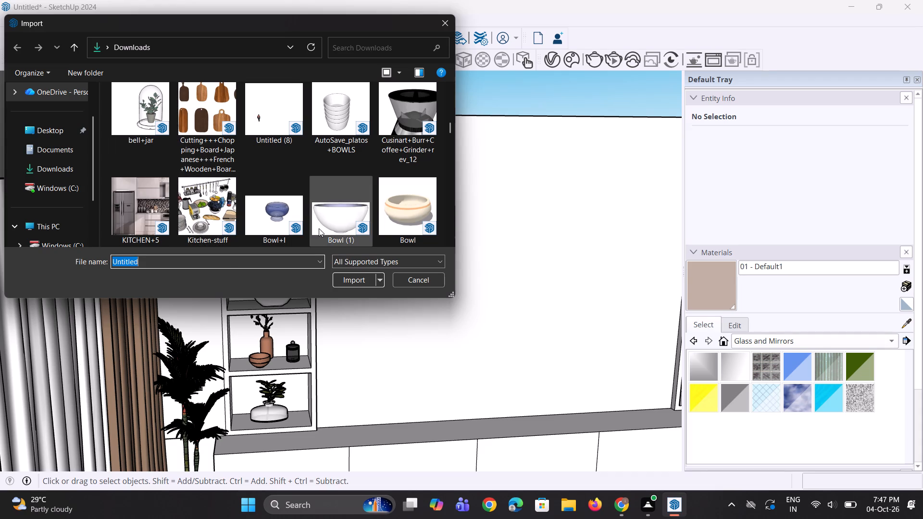
{"action": "scroll", "coordinate": [311, 211], "scroll_direction": "down", "scroll_amount": 2}
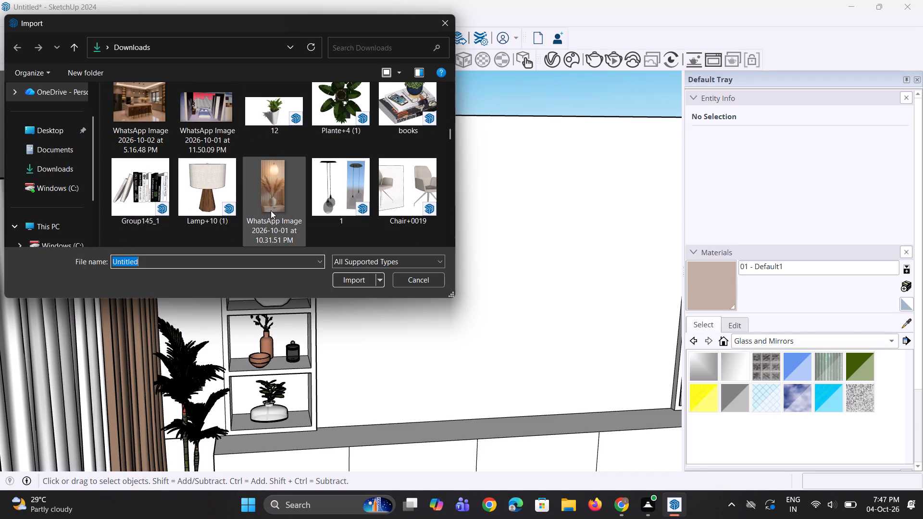
{"action": "scroll", "coordinate": [271, 210], "scroll_direction": "down", "scroll_amount": 3}
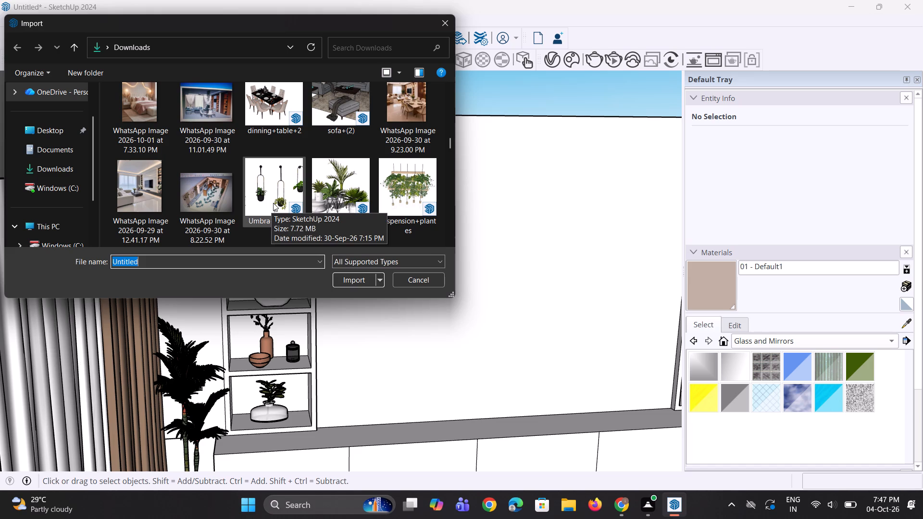
{"action": "scroll", "coordinate": [283, 195], "scroll_direction": "down", "scroll_amount": 1}
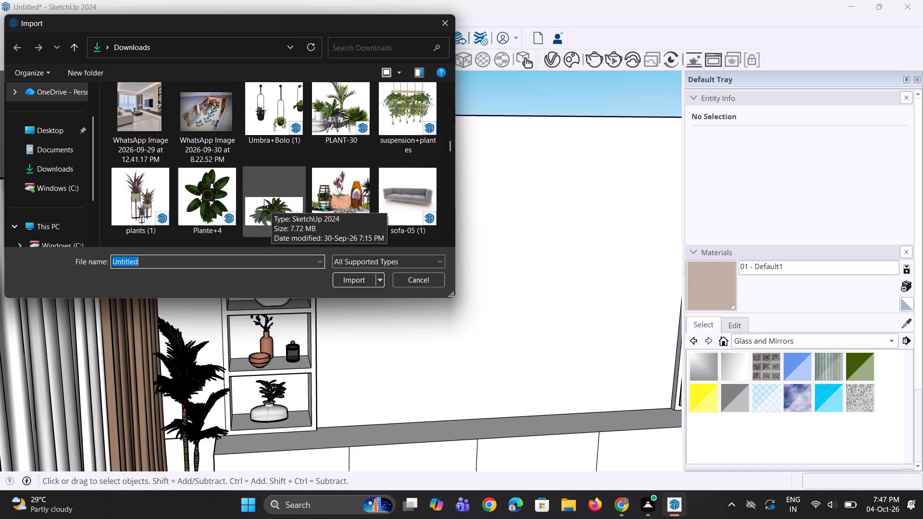
{"action": "scroll", "coordinate": [246, 204], "scroll_direction": "down", "scroll_amount": 6}
{"action": "scroll", "coordinate": [257, 198], "scroll_direction": "up", "scroll_amount": 2}
{"action": "middle_click_drag", "start_coordinate": [238, 193], "coordinate": [242, 208]}
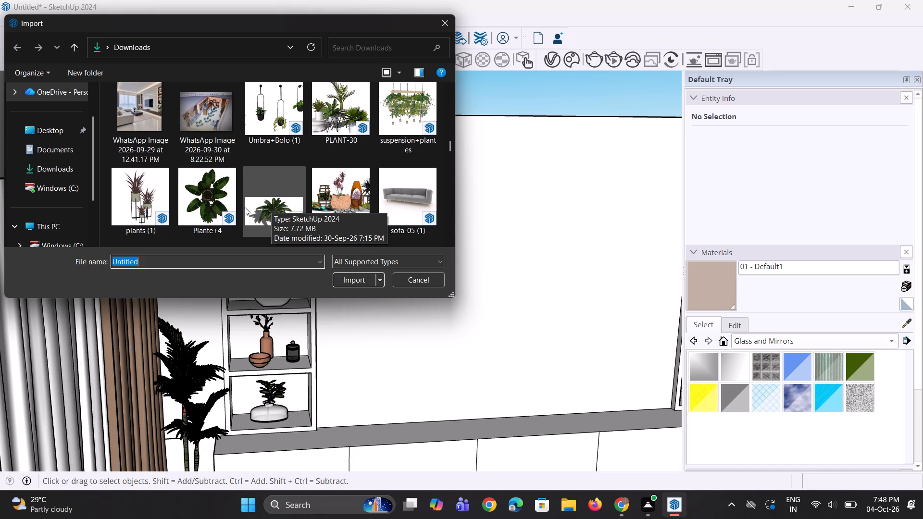
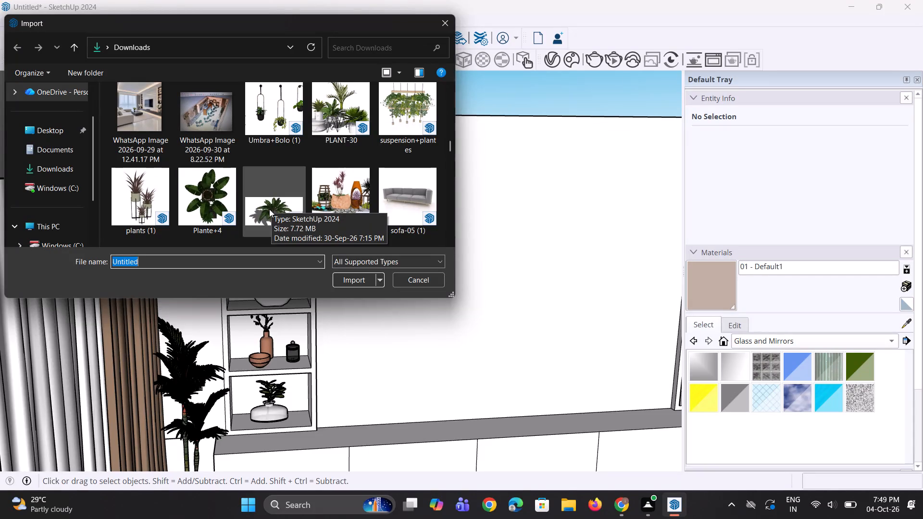
Choose to wait for the unresponsive program to respond instead of closing it, keeping the model import open.
{"action": "left_click", "coordinate": [230, 203]}
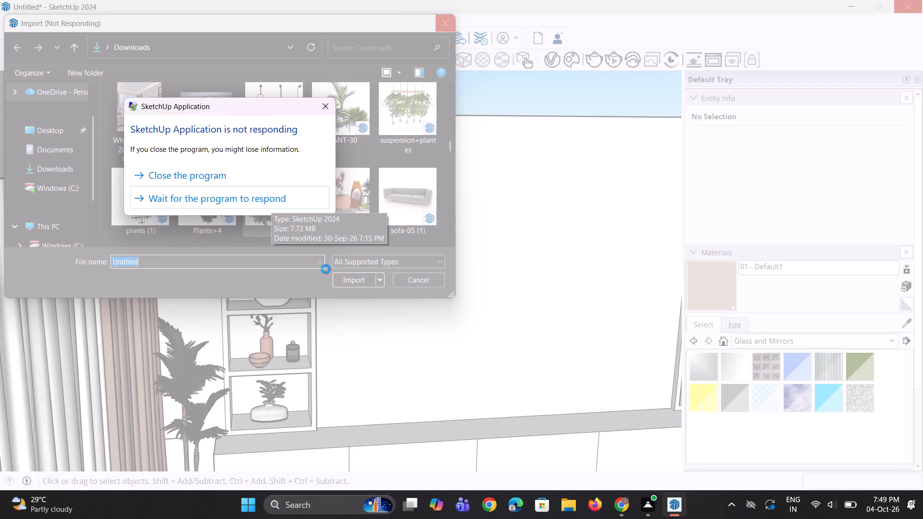
{"action": "left_click", "coordinate": [255, 204]}
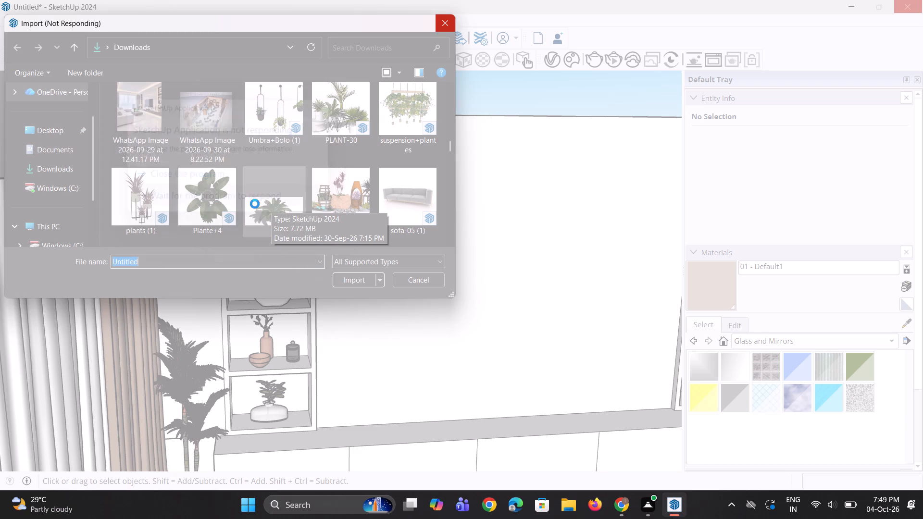
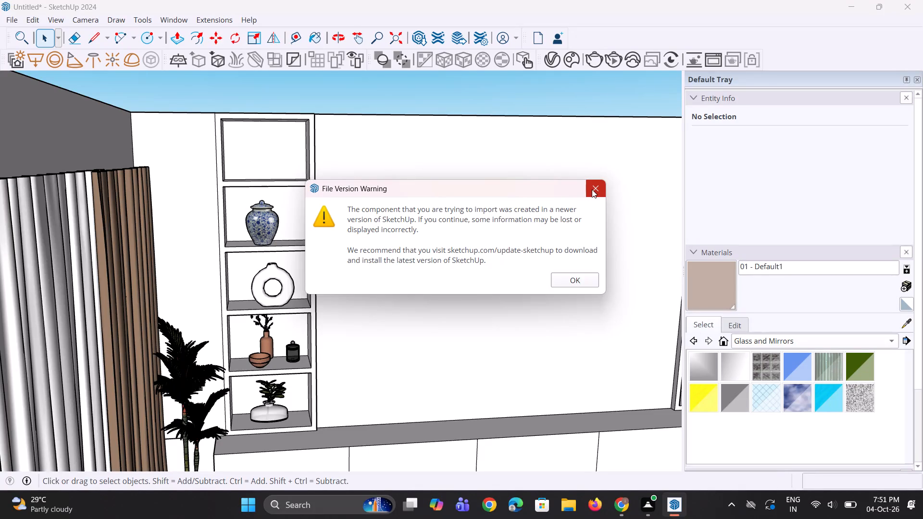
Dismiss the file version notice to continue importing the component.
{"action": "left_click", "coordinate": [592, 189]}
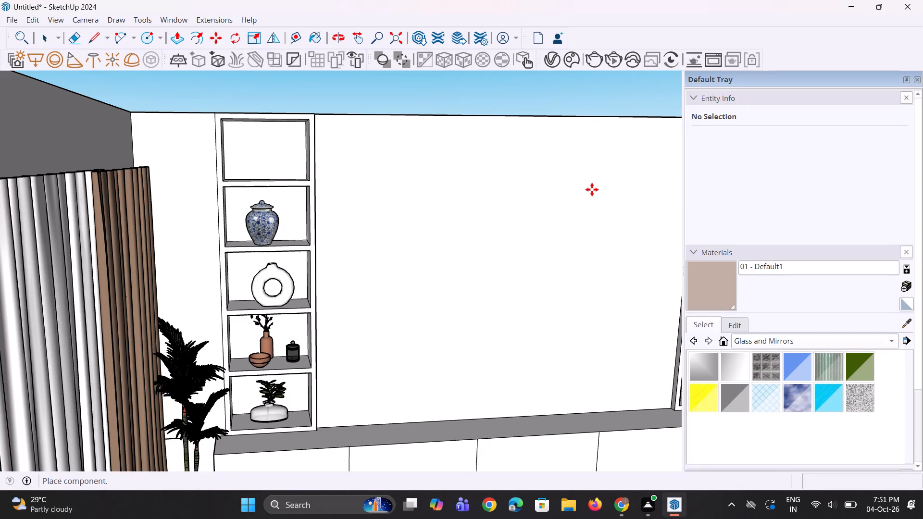
Save the model in the Documents folder as a SketchUp file named mmmm.
{"action": "key", "text": "ctrl+s"}
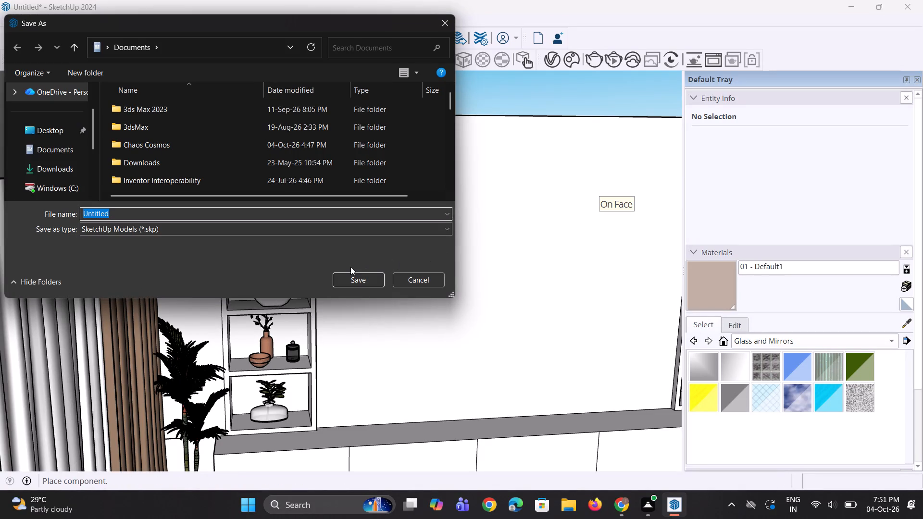
{"action": "type", "text": "aaa"}
{"action": "key", "text": "BackSpace"}
{"action": "key", "text": "BackSpace"}
{"action": "key", "text": "BackSpace"}
{"action": "key", "text": "BackSpace"}
{"action": "key", "text": "BackSpace"}
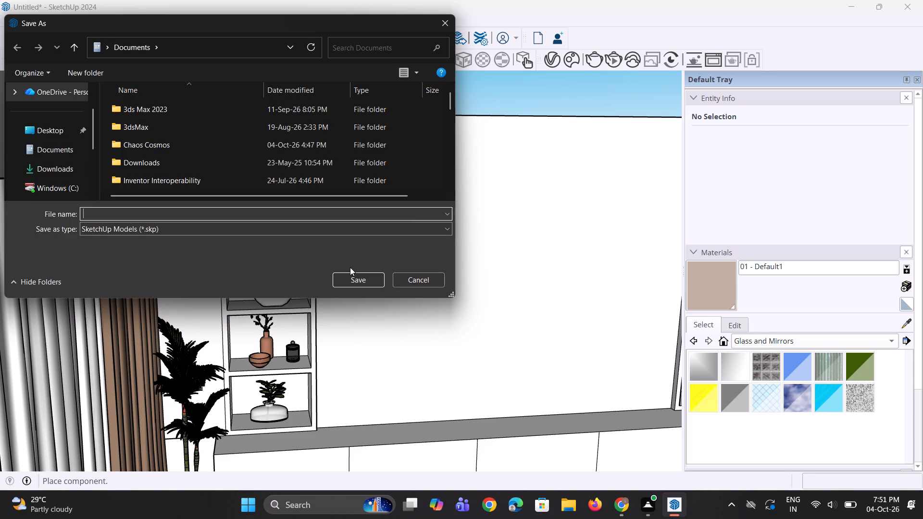
{"action": "type", "text": "mmm"}
{"action": "key", "text": "m"}
{"action": "key", "text": "Return"}
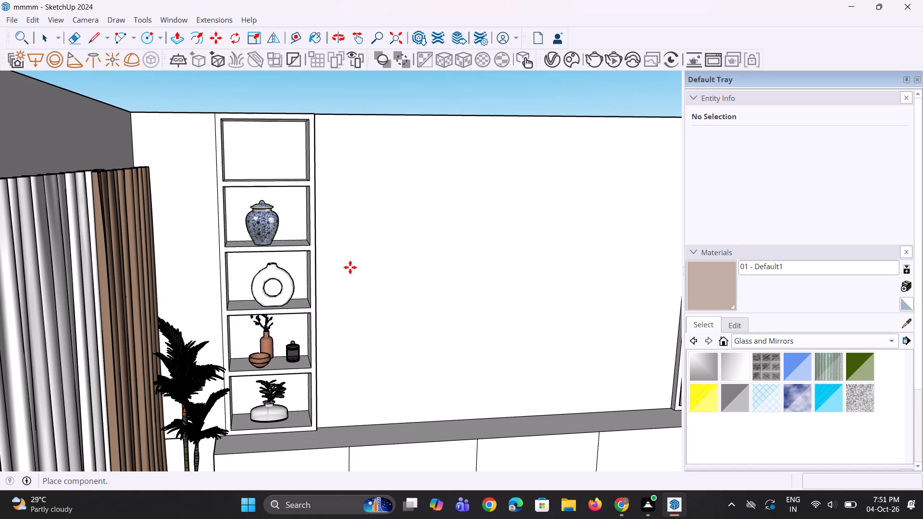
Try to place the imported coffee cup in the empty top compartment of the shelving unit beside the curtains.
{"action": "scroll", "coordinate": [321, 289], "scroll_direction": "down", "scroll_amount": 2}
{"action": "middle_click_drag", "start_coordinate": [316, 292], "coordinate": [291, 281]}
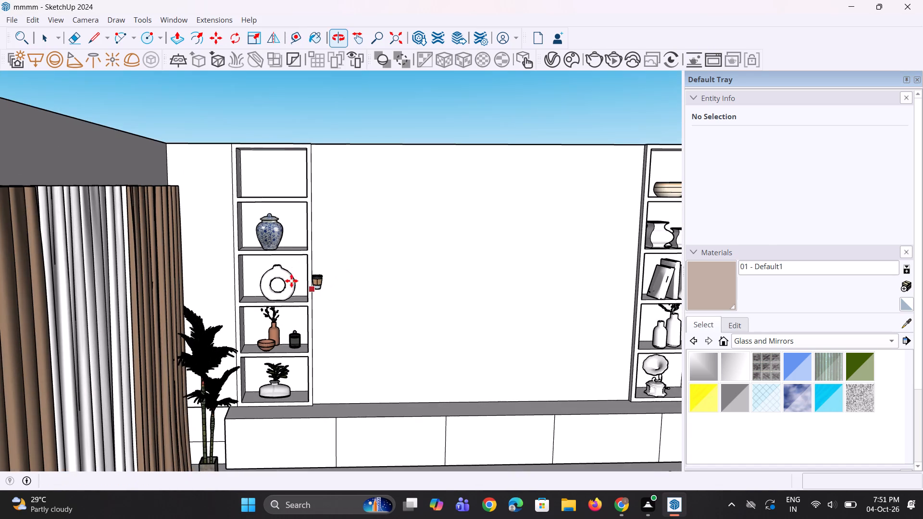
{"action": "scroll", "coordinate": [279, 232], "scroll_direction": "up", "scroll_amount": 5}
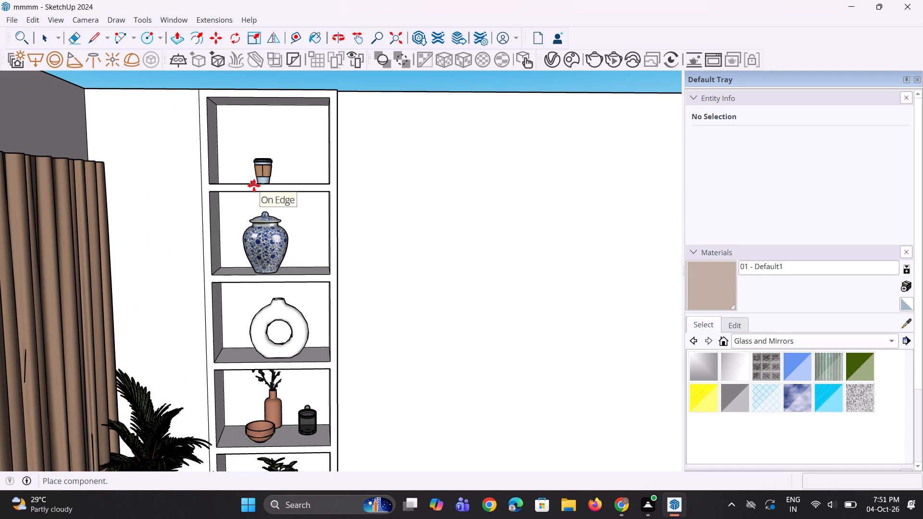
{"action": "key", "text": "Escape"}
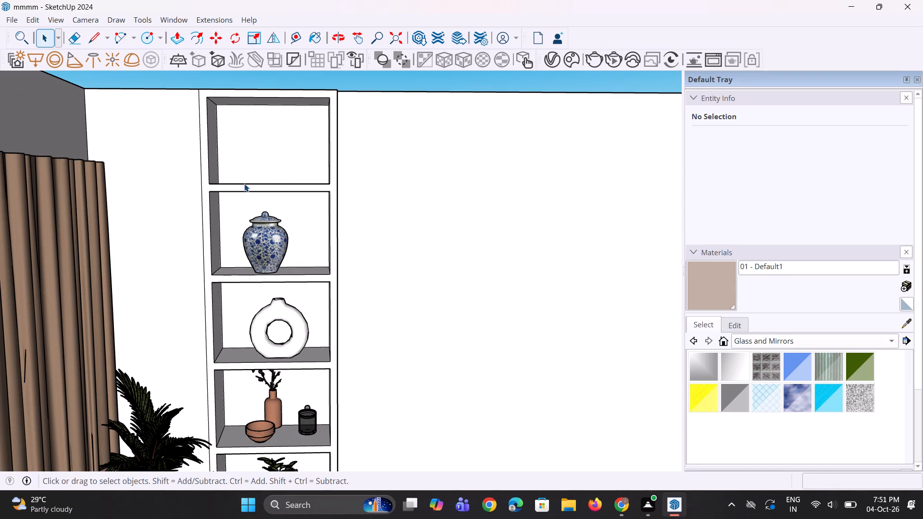
Import the Plant_pot+02' model from the Downloads folder, accepting the newer file version.
{"action": "left_click", "coordinate": [15, 17]}
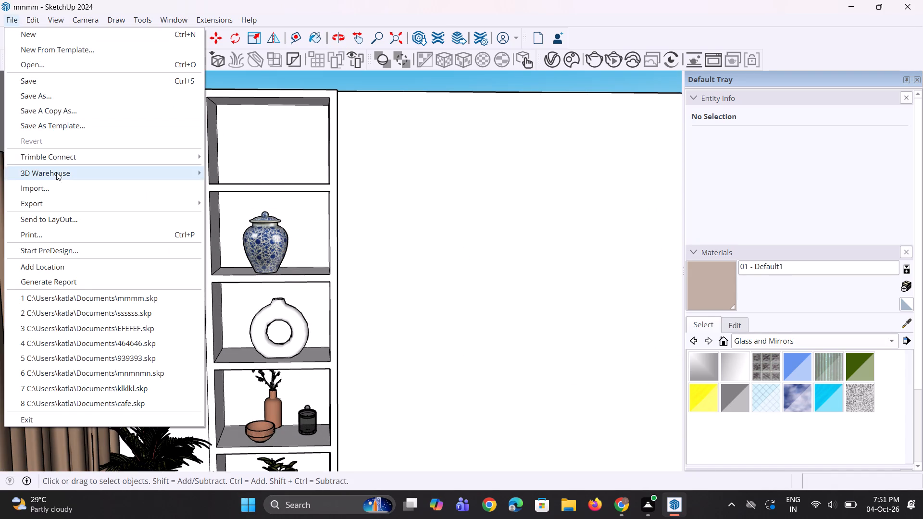
{"action": "left_click", "coordinate": [57, 195]}
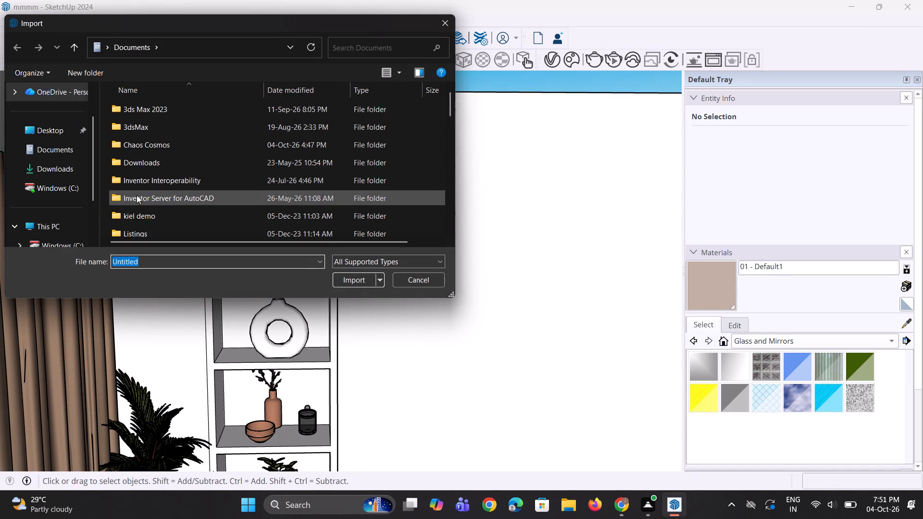
{"action": "left_click", "coordinate": [73, 175]}
{"action": "scroll", "coordinate": [188, 185], "scroll_direction": "down", "scroll_amount": 3}
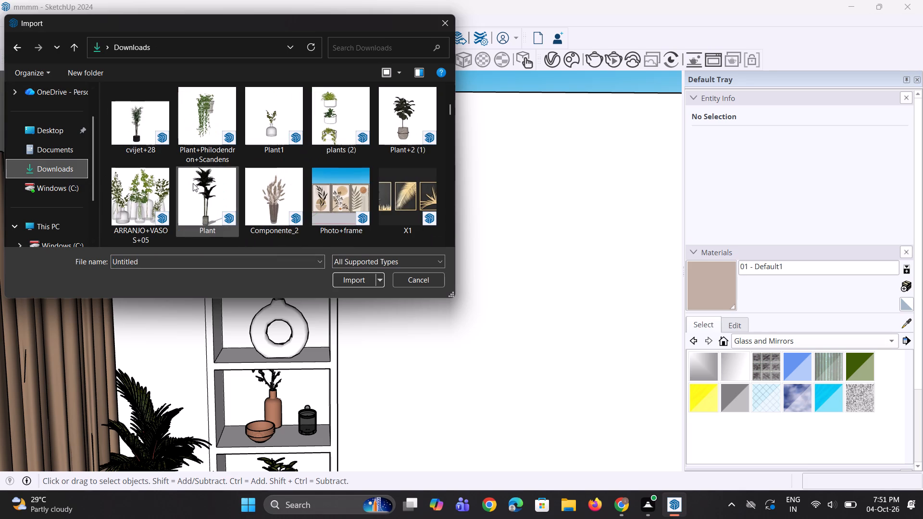
{"action": "scroll", "coordinate": [269, 169], "scroll_direction": "down", "scroll_amount": 2}
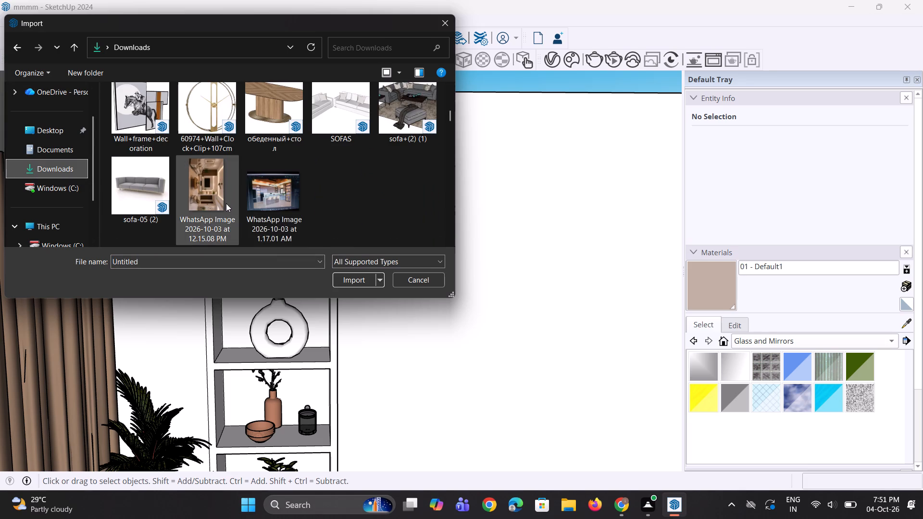
{"action": "scroll", "coordinate": [226, 203], "scroll_direction": "down", "scroll_amount": 3}
{"action": "scroll", "coordinate": [280, 180], "scroll_direction": "down", "scroll_amount": 3}
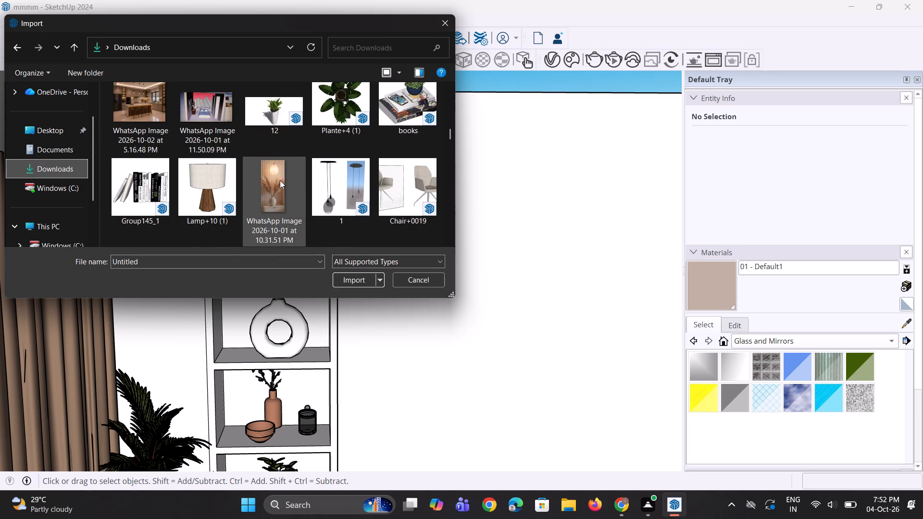
{"action": "scroll", "coordinate": [280, 180], "scroll_direction": "down", "scroll_amount": 4}
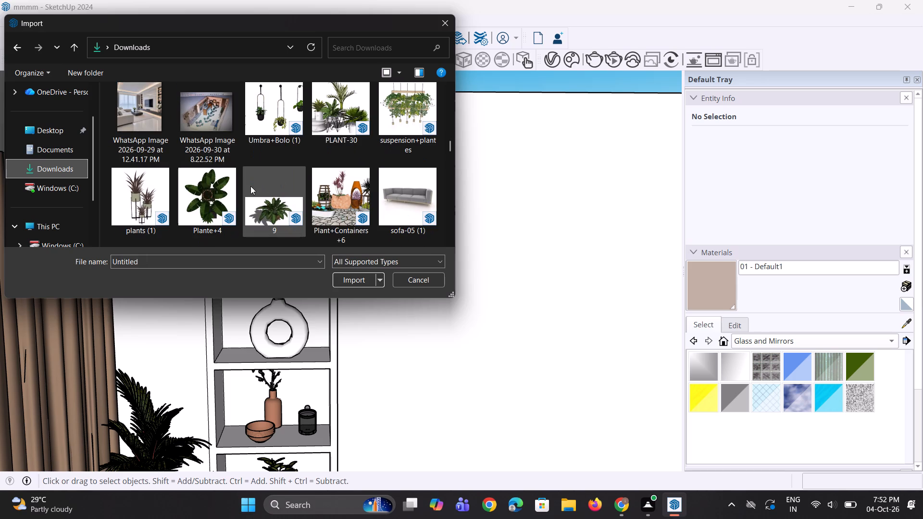
{"action": "scroll", "coordinate": [250, 186], "scroll_direction": "down", "scroll_amount": 1}
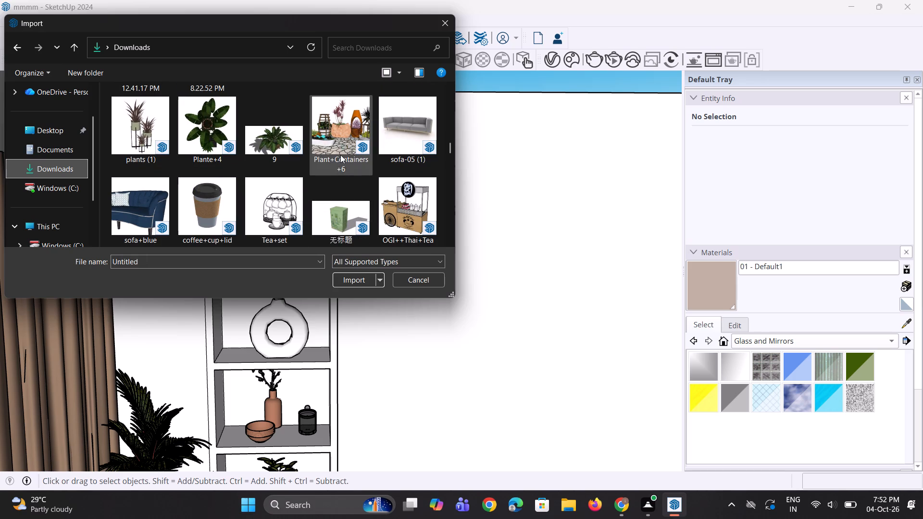
{"action": "scroll", "coordinate": [306, 192], "scroll_direction": "down", "scroll_amount": 1}
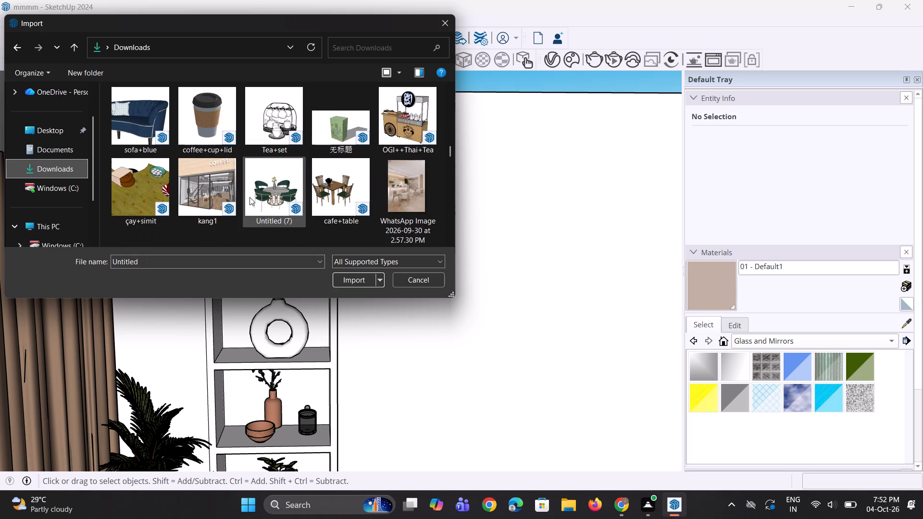
{"action": "scroll", "coordinate": [285, 187], "scroll_direction": "up", "scroll_amount": 1}
{"action": "scroll", "coordinate": [285, 187], "scroll_direction": "down", "scroll_amount": 2}
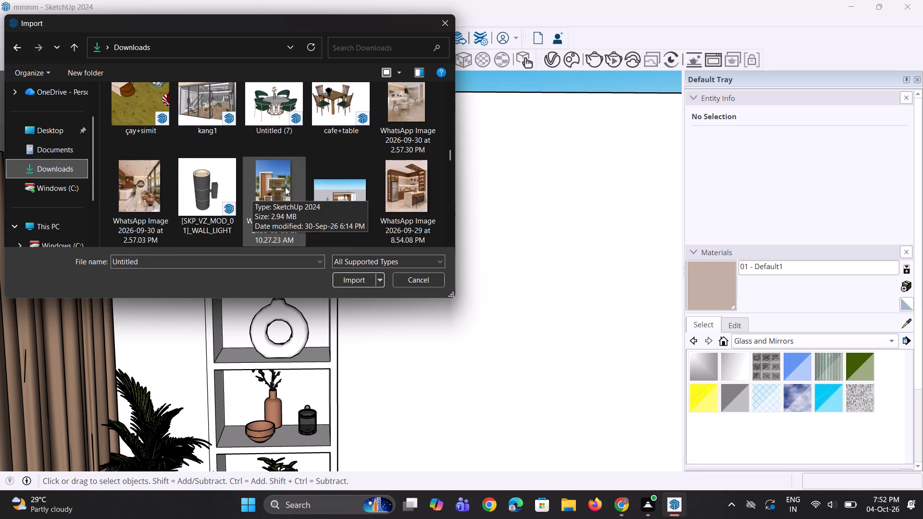
{"action": "scroll", "coordinate": [203, 187], "scroll_direction": "down", "scroll_amount": 1}
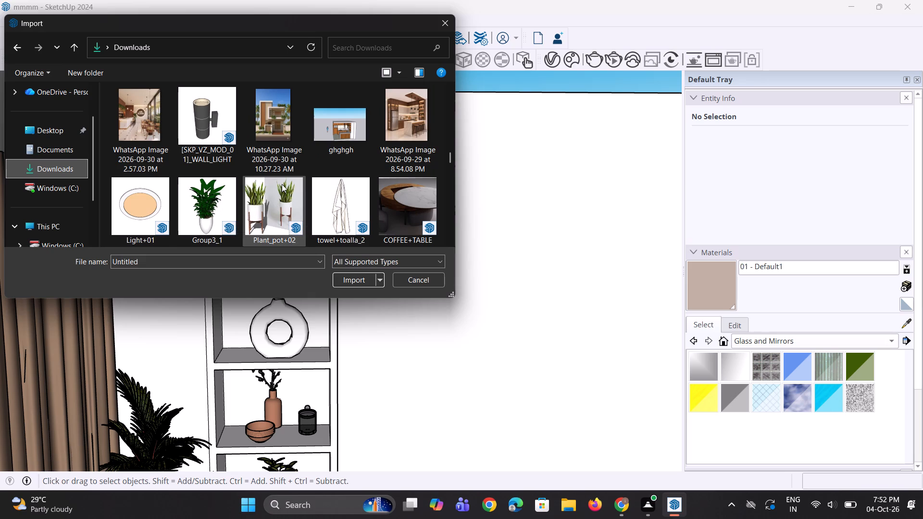
{"action": "scroll", "coordinate": [282, 184], "scroll_direction": "down", "scroll_amount": 1}
{"action": "scroll", "coordinate": [245, 195], "scroll_direction": "down", "scroll_amount": 1}
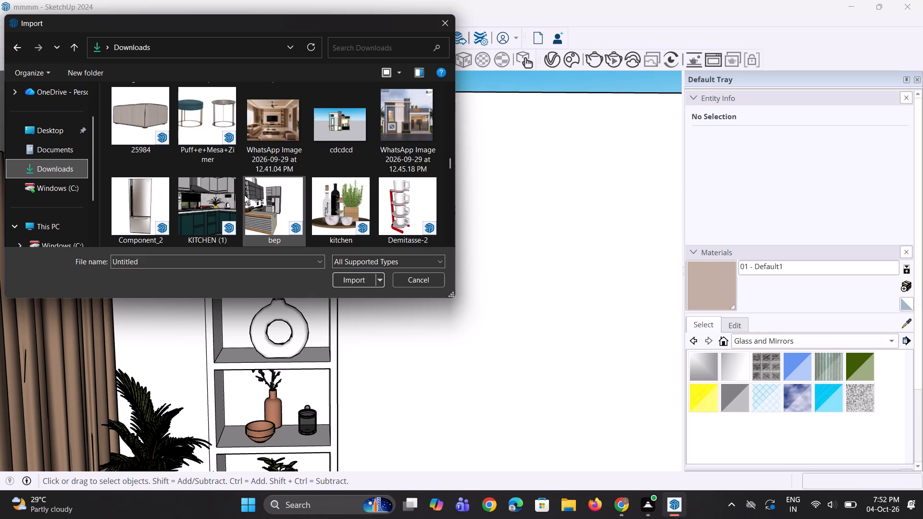
{"action": "scroll", "coordinate": [260, 189], "scroll_direction": "down", "scroll_amount": 4}
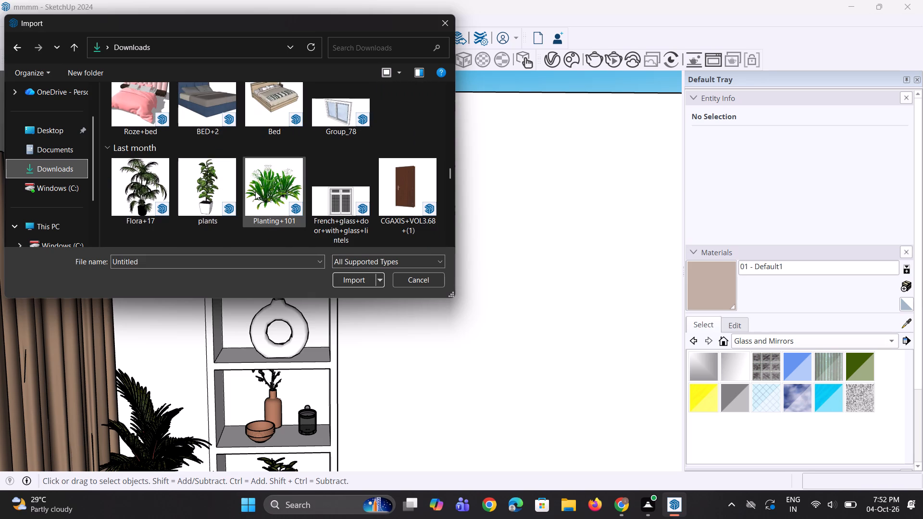
{"action": "scroll", "coordinate": [249, 192], "scroll_direction": "down", "scroll_amount": 4}
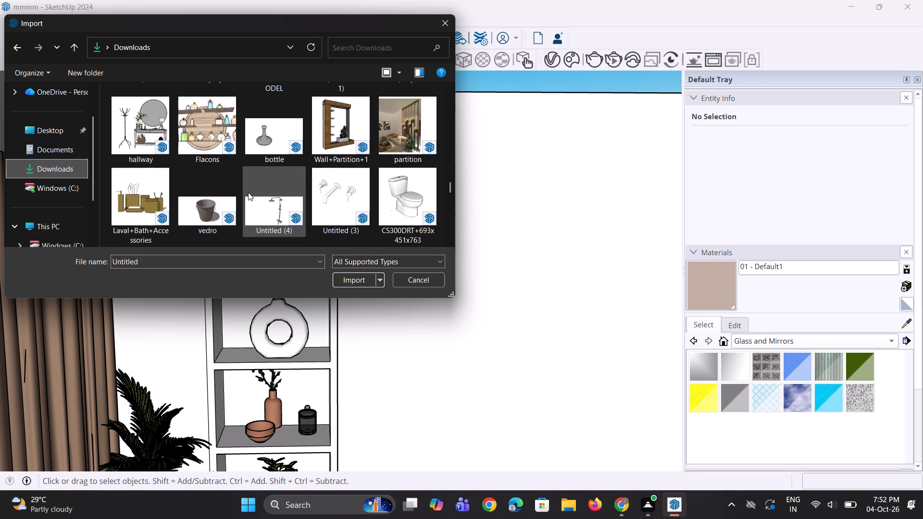
{"action": "scroll", "coordinate": [248, 192], "scroll_direction": "down", "scroll_amount": 2}
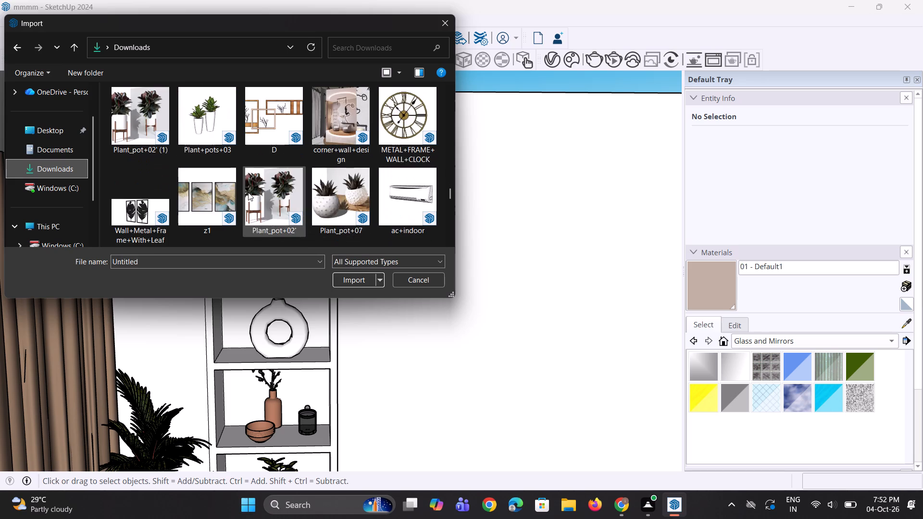
{"action": "scroll", "coordinate": [248, 192], "scroll_direction": "down", "scroll_amount": 1}
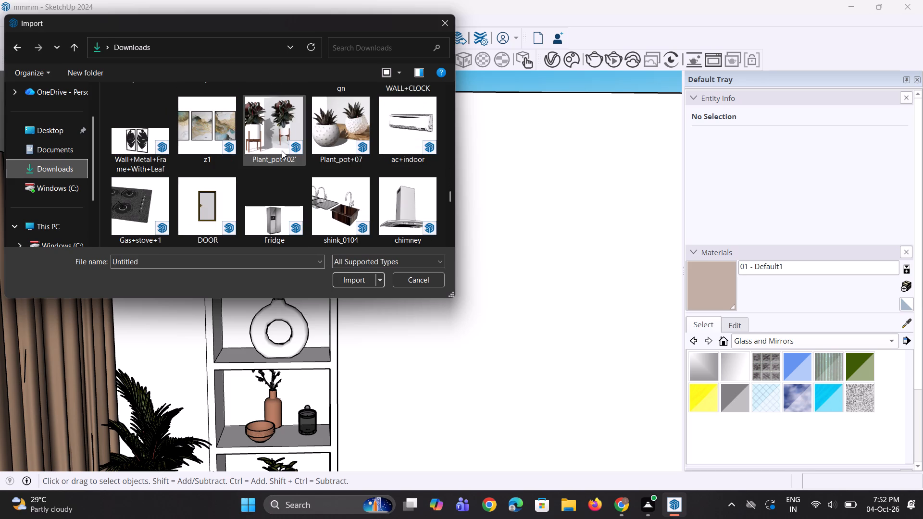
{"action": "left_click", "coordinate": [282, 150]}
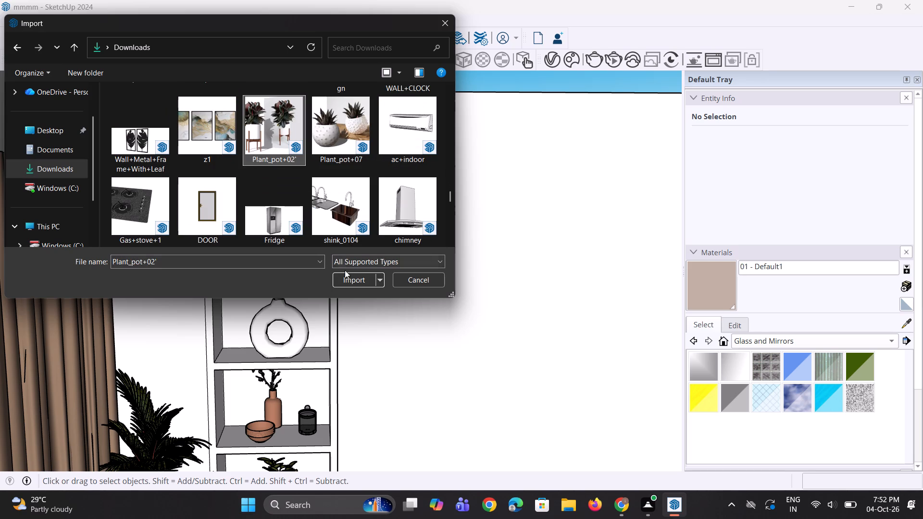
{"action": "left_click", "coordinate": [351, 281]}
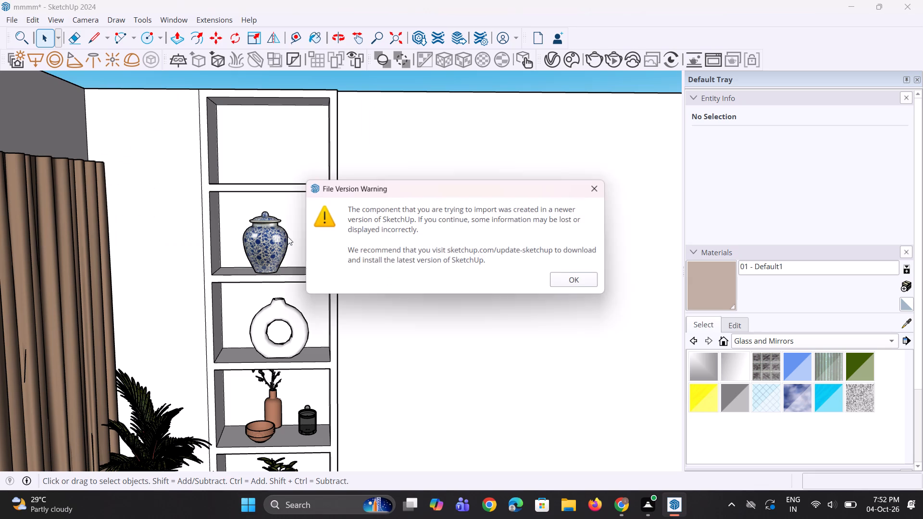
{"action": "left_click", "coordinate": [574, 280]}
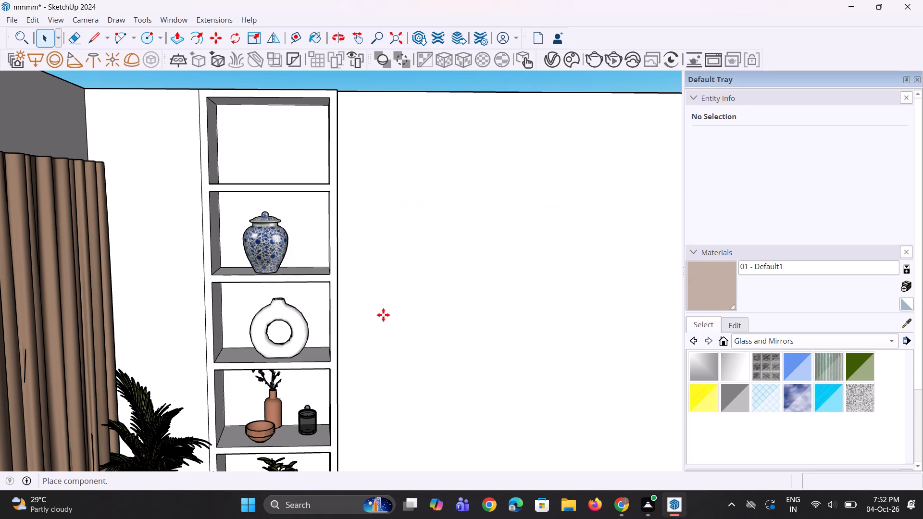
Place the imported potted plant component on the room floor, between the low table and the open end of the wall cabinet.
{"action": "scroll", "coordinate": [285, 277], "scroll_direction": "down", "scroll_amount": 9}
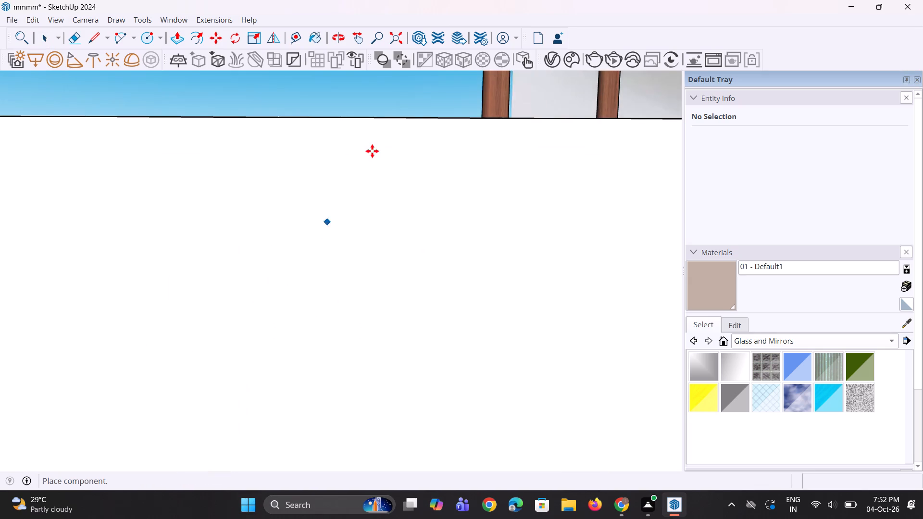
{"action": "left_click", "coordinate": [403, 38]}
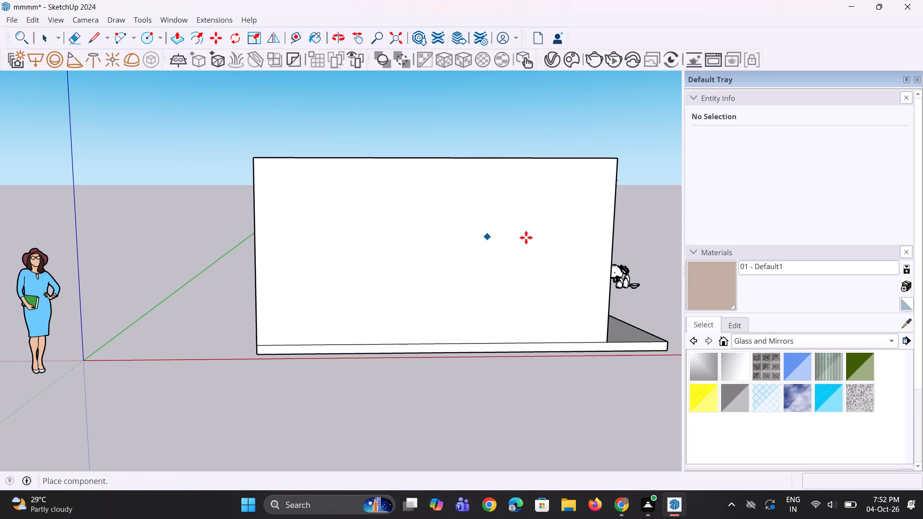
{"action": "middle_click_drag", "start_coordinate": [526, 237], "coordinate": [360, 322]}
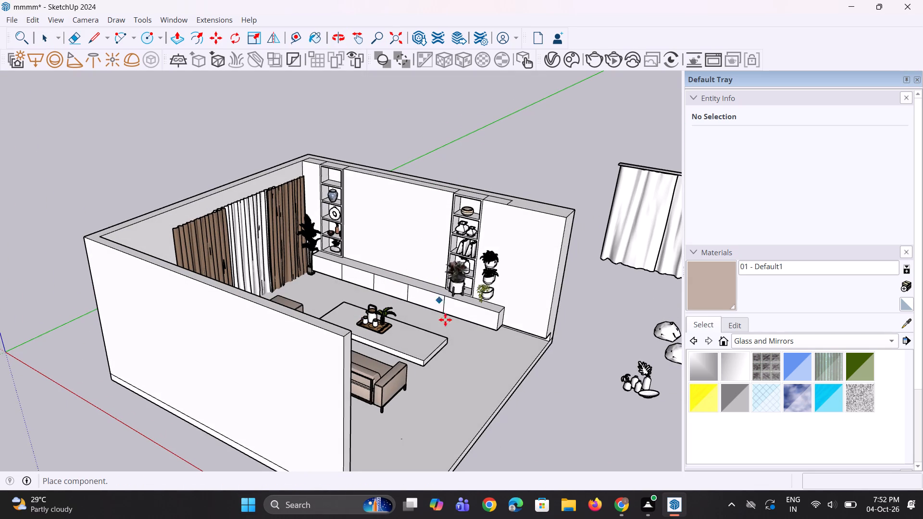
{"action": "left_click", "coordinate": [457, 354]}
Explode the placed plant component to separate the potted plant from its flat picture panel.
{"action": "scroll", "coordinate": [528, 344], "scroll_direction": "up", "scroll_amount": 6}
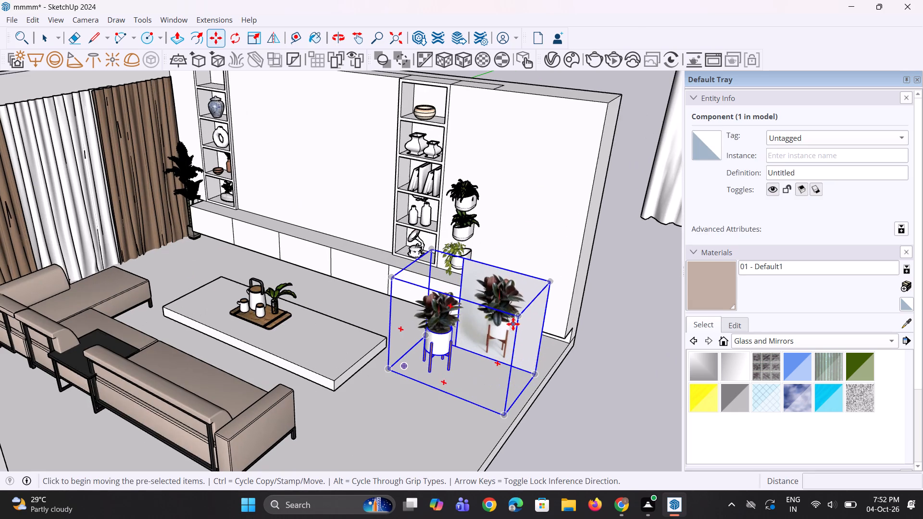
{"action": "right_click", "coordinate": [513, 324]}
{"action": "left_click", "coordinate": [540, 99]}
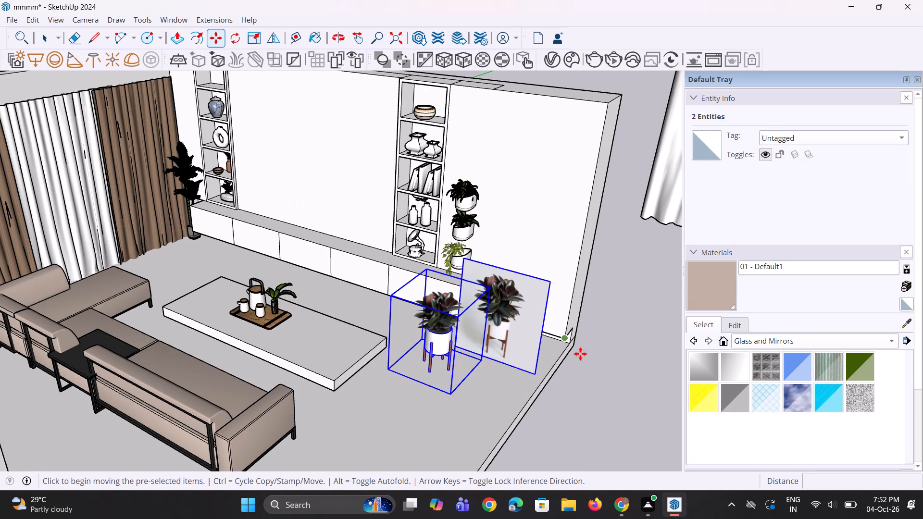
Delete the flat plant picture panel standing behind the potted plant.
{"action": "key", "text": "space"}
{"action": "type", "text": "b"}
{"action": "key", "text": "space"}
{"action": "left_click", "coordinate": [606, 376]}
{"action": "left_click", "coordinate": [606, 376]}
{"action": "left_click", "coordinate": [507, 334]}
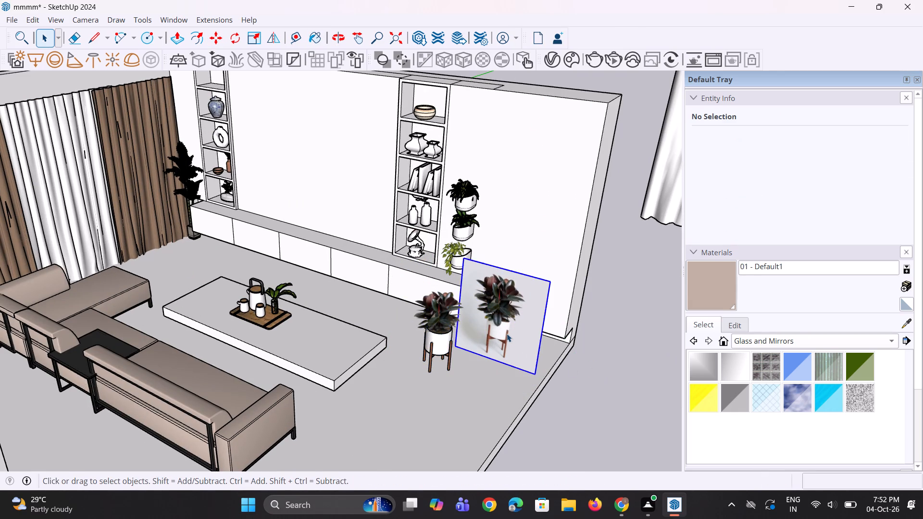
{"action": "key", "text": "Delete"}
Move the potted plant about 2' across the floor towards the open end of the wall cabinet.
{"action": "middle_click_drag", "start_coordinate": [510, 354], "coordinate": [499, 382]}
{"action": "scroll", "coordinate": [454, 393], "scroll_direction": "up", "scroll_amount": 3}
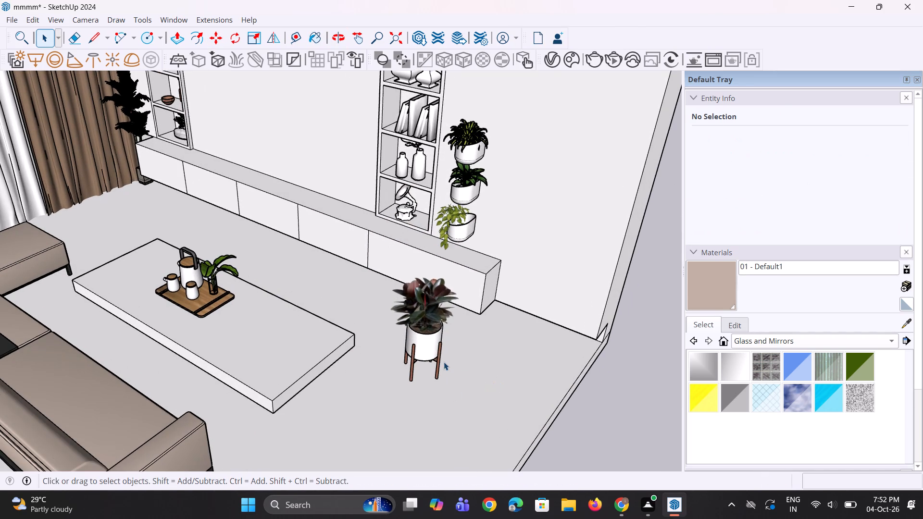
{"action": "left_click", "coordinate": [443, 358]}
{"action": "left_click", "coordinate": [432, 354]}
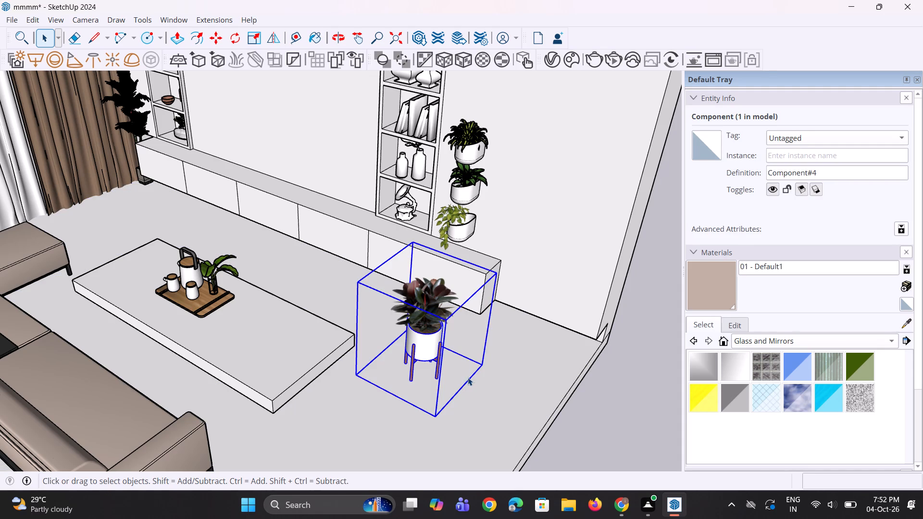
{"action": "key", "text": "m"}
{"action": "left_click", "coordinate": [485, 367]}
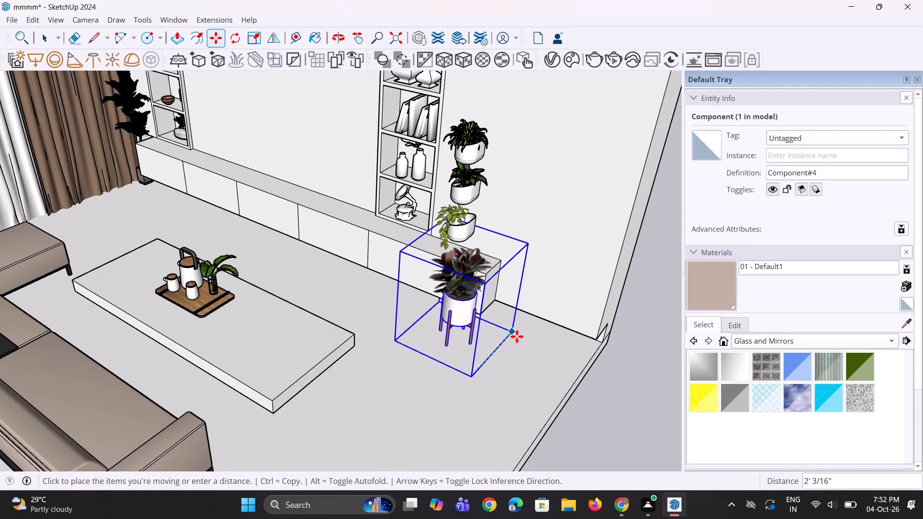
{"action": "left_click", "coordinate": [517, 336]}
Fine-tune the potted plant's floor position with small moves, finishing with a nudge of about 3 7/16" towards the cabinet's open end.
{"action": "middle_click_drag", "start_coordinate": [462, 366], "coordinate": [565, 331]}
{"action": "scroll", "coordinate": [508, 331], "scroll_direction": "up", "scroll_amount": 2}
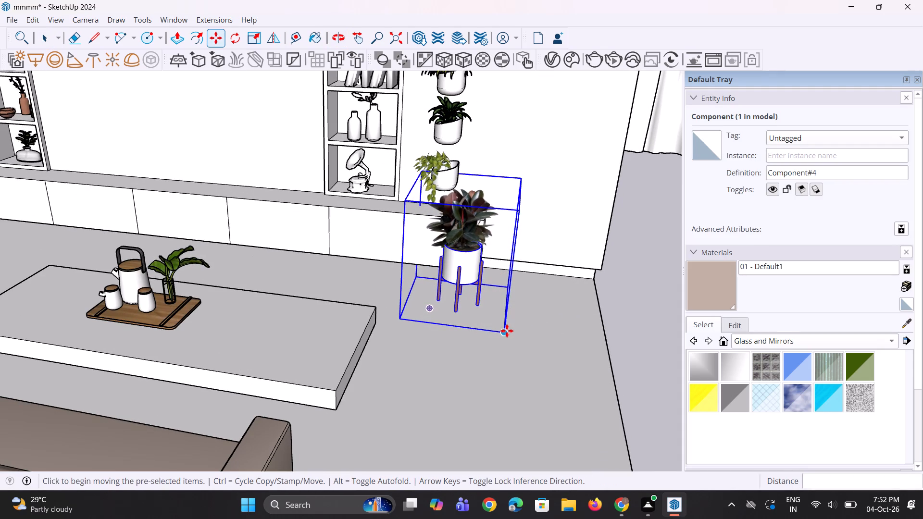
{"action": "left_click", "coordinate": [507, 331]}
{"action": "left_click", "coordinate": [535, 336]}
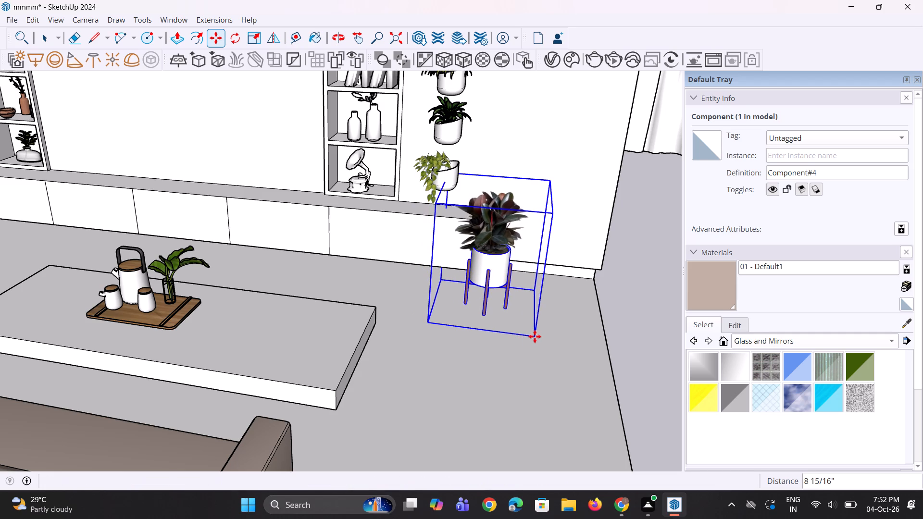
{"action": "left_click", "coordinate": [422, 324]}
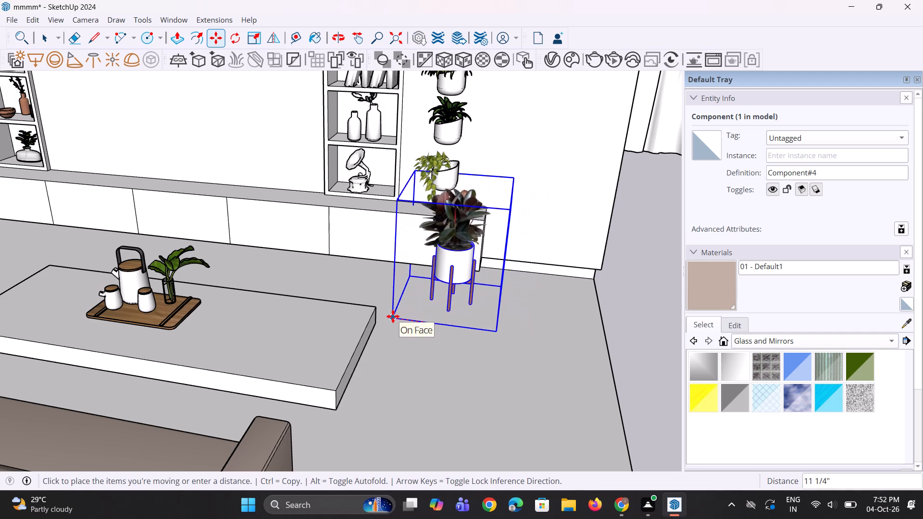
{"action": "left_click", "coordinate": [393, 316]}
{"action": "middle_click_drag", "start_coordinate": [464, 296], "coordinate": [334, 355]}
{"action": "scroll", "coordinate": [406, 346], "scroll_direction": "up", "scroll_amount": 7}
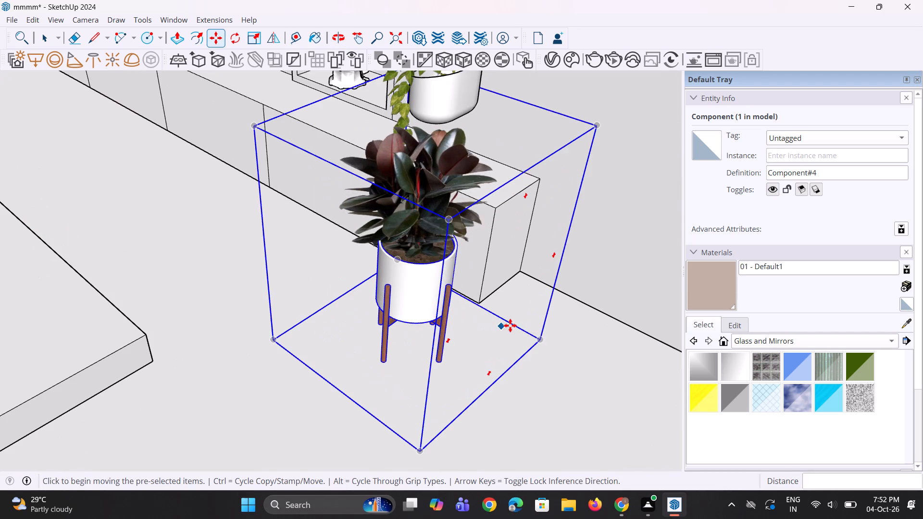
{"action": "left_click", "coordinate": [543, 343]}
{"action": "left_click", "coordinate": [556, 335]}
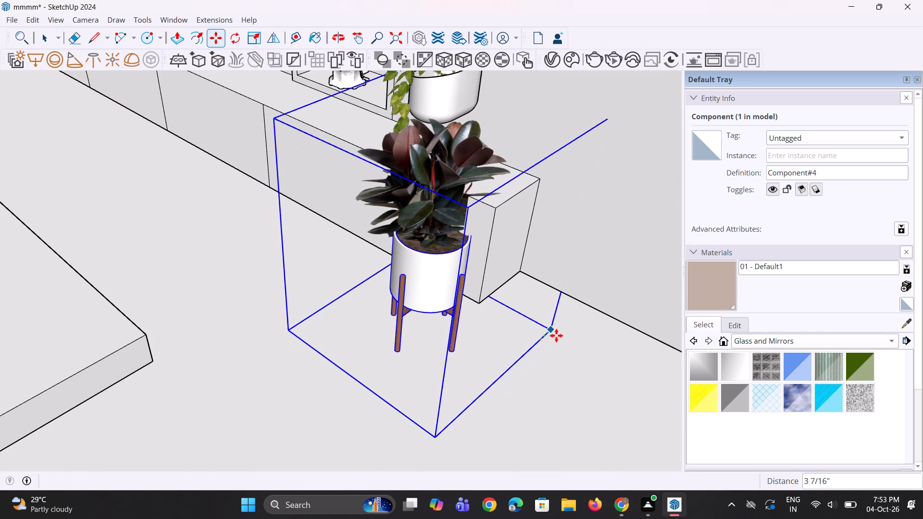
{"action": "middle_click_drag", "start_coordinate": [329, 350], "coordinate": [463, 360]}
{"action": "scroll", "coordinate": [383, 341], "scroll_direction": "down", "scroll_amount": 10}
{"action": "key", "text": "space"}
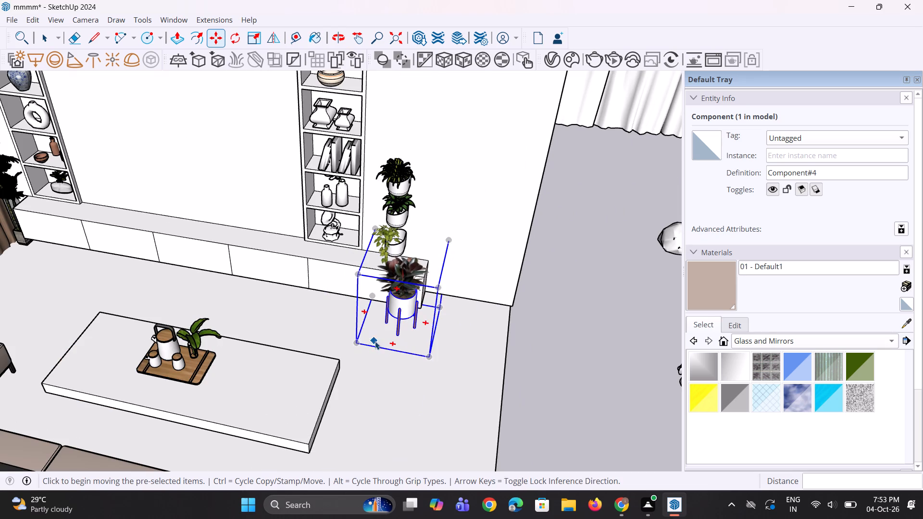
{"action": "key", "text": "space"}
{"action": "left_click", "coordinate": [540, 350]}
Delete the component of three hanging planters mounted on the wall above the potted plant.
{"action": "middle_click_drag", "start_coordinate": [288, 371], "coordinate": [285, 350]}
{"action": "scroll", "coordinate": [388, 309], "scroll_direction": "up", "scroll_amount": 3}
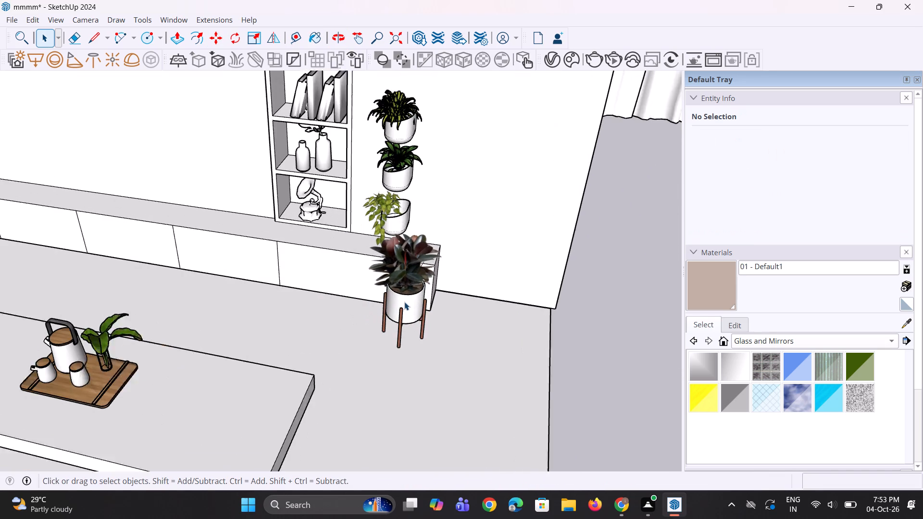
{"action": "scroll", "coordinate": [404, 302], "scroll_direction": "up", "scroll_amount": 1}
{"action": "left_click", "coordinate": [382, 217]}
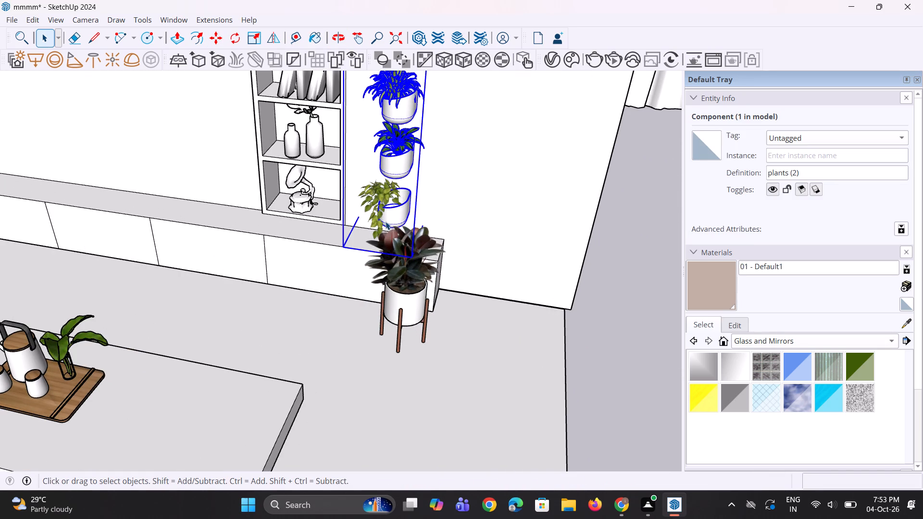
{"action": "key", "text": "Delete"}
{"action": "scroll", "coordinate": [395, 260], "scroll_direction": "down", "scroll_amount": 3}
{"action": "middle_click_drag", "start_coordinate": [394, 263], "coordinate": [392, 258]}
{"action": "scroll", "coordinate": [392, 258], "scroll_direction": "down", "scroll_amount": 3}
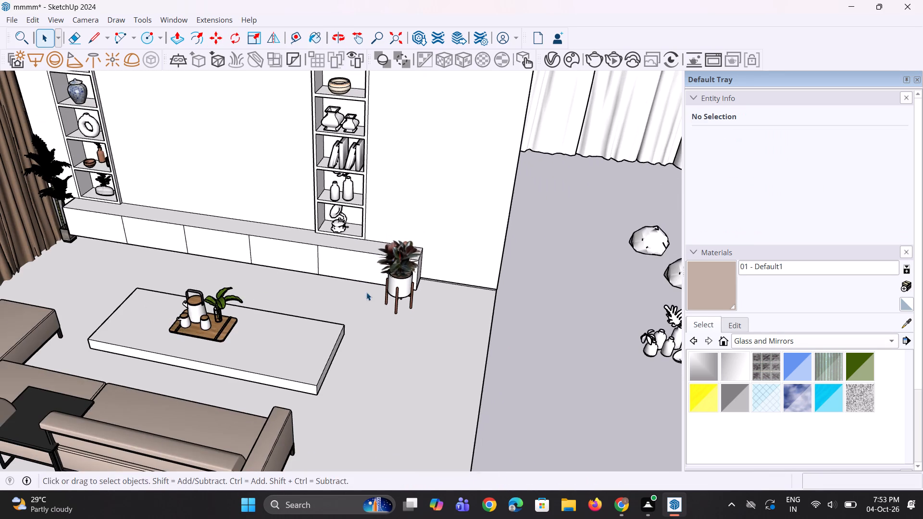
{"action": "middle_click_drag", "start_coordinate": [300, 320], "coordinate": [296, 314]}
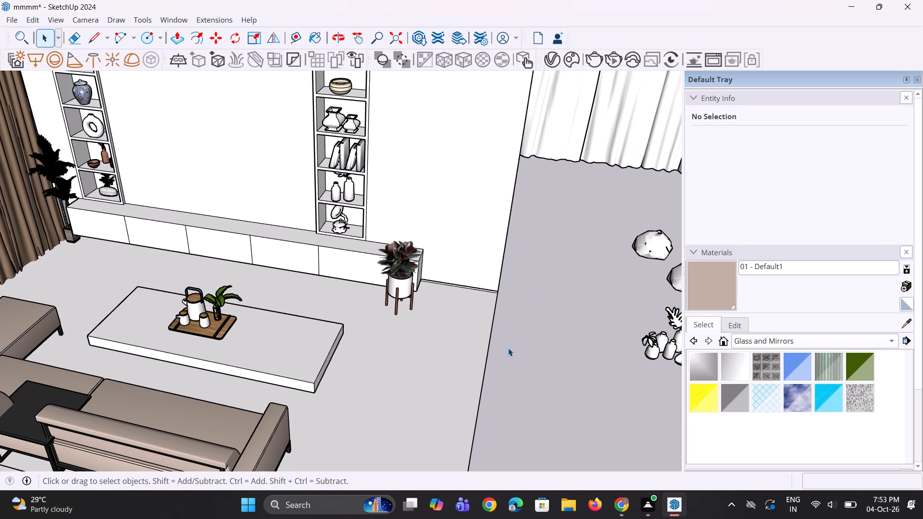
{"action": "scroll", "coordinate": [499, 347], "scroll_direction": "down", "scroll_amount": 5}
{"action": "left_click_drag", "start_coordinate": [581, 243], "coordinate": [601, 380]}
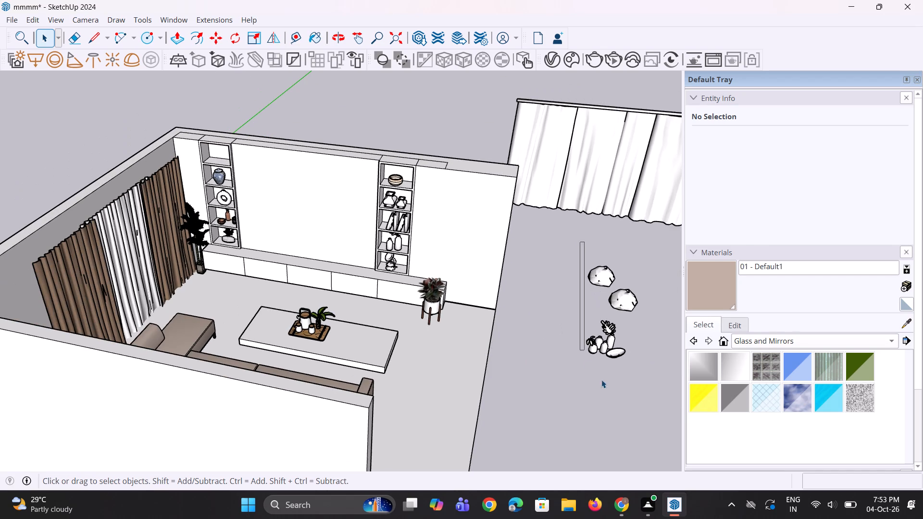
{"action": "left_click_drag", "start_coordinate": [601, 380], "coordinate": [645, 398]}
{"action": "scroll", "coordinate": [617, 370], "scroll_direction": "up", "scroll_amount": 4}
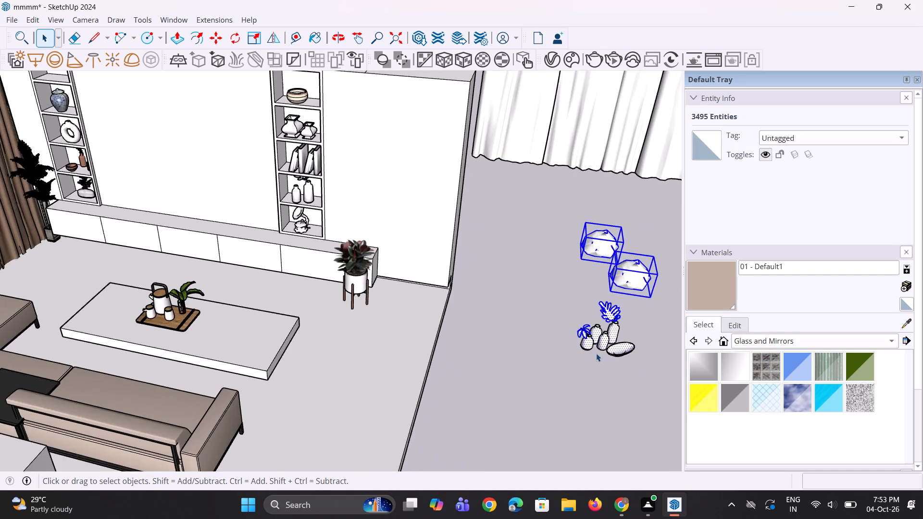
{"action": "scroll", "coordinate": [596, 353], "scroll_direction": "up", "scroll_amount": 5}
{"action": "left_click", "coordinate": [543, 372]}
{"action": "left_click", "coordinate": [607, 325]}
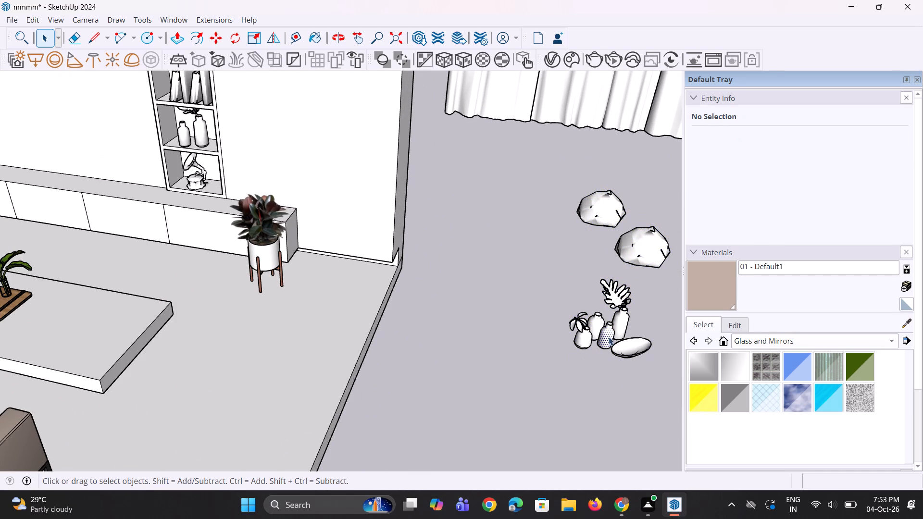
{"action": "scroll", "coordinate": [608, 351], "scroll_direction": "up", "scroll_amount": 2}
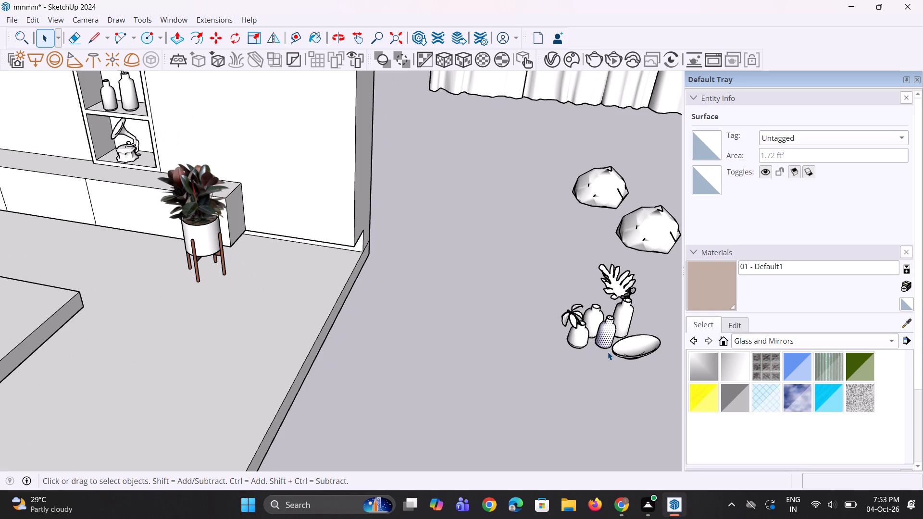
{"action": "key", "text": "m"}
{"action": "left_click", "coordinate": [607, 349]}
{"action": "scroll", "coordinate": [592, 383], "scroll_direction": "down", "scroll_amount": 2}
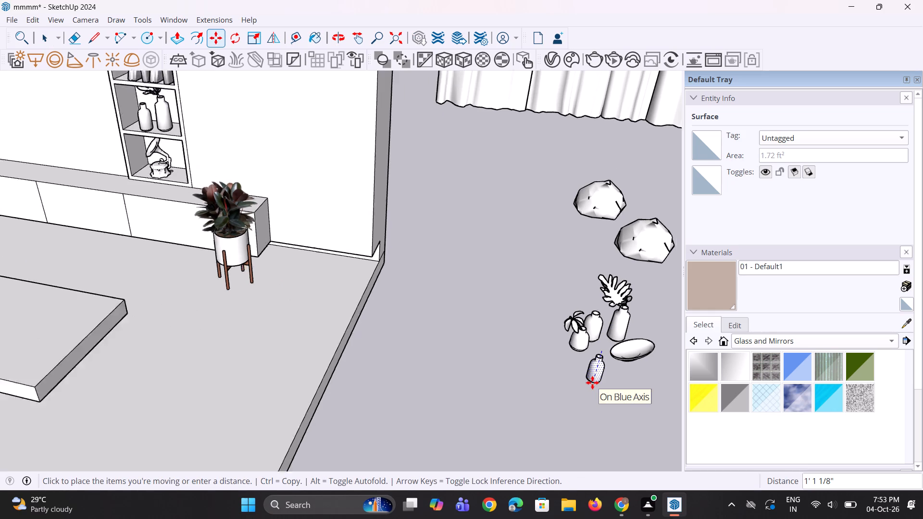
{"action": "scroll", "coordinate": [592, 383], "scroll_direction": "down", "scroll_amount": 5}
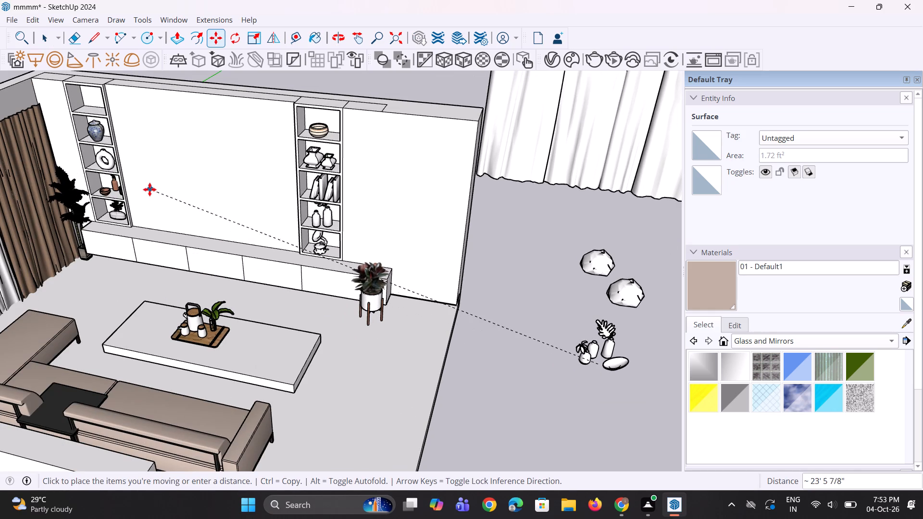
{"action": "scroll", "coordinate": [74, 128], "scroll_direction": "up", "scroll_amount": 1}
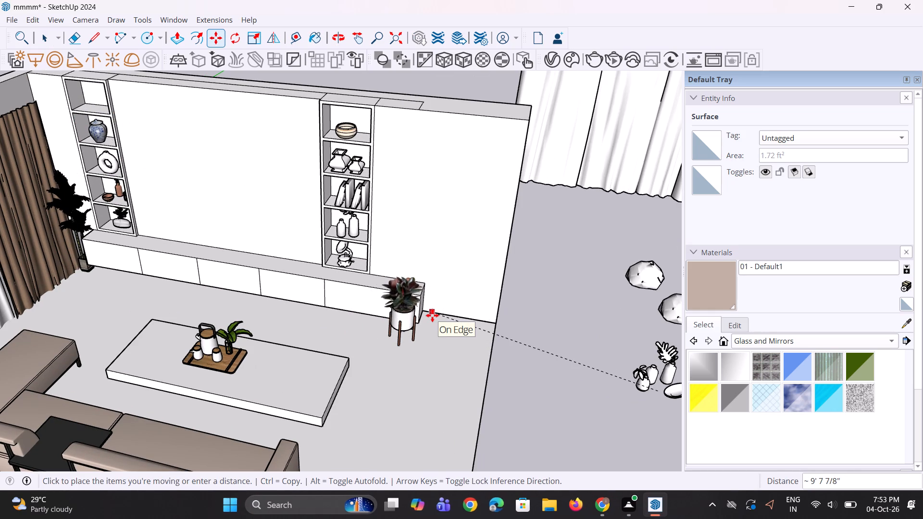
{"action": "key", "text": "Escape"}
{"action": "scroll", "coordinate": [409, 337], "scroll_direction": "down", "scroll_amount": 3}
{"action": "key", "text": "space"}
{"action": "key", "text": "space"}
Move the shallow dish from the spare decor outside the room onto the empty top shelf of the curtain-side shelving unit.
{"action": "scroll", "coordinate": [624, 371], "scroll_direction": "up", "scroll_amount": 3}
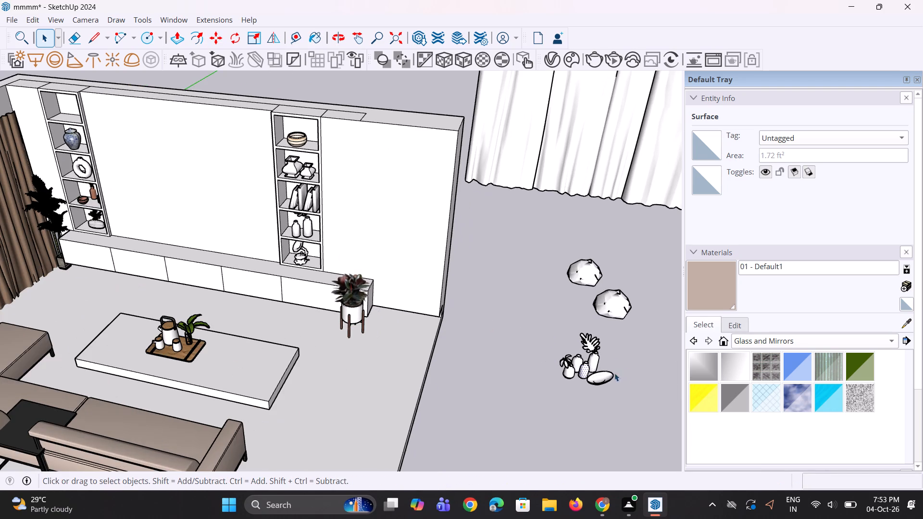
{"action": "left_click", "coordinate": [608, 380]}
{"action": "scroll", "coordinate": [606, 384], "scroll_direction": "up", "scroll_amount": 2}
{"action": "key", "text": "m"}
{"action": "left_click", "coordinate": [606, 384]}
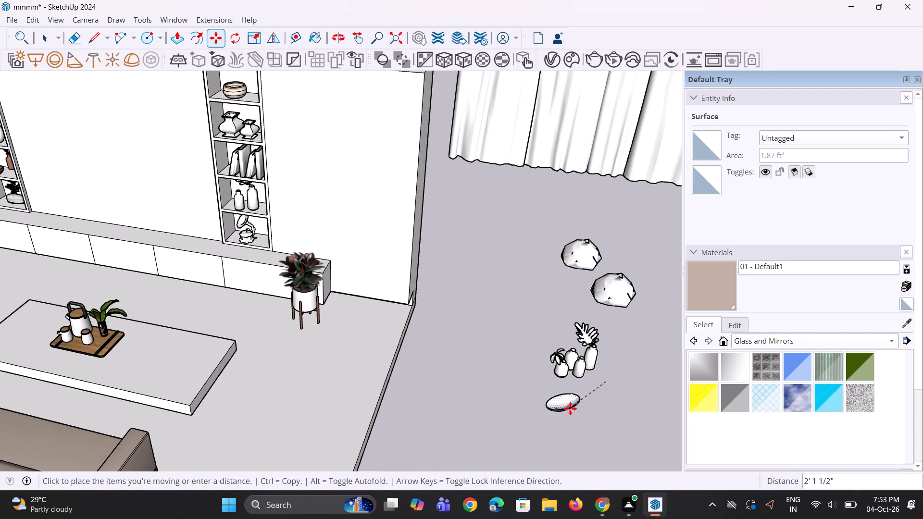
{"action": "scroll", "coordinate": [586, 400], "scroll_direction": "down", "scroll_amount": 6}
{"action": "scroll", "coordinate": [209, 202], "scroll_direction": "up", "scroll_amount": 2}
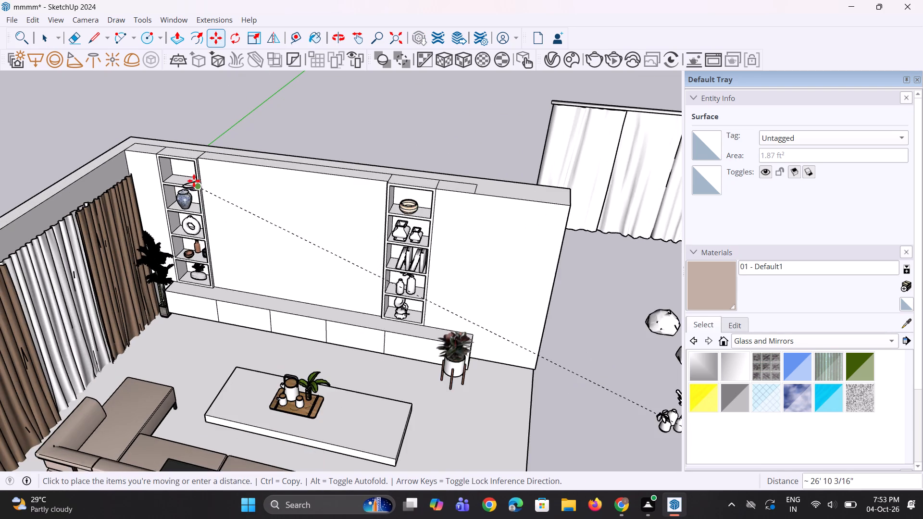
{"action": "scroll", "coordinate": [194, 181], "scroll_direction": "up", "scroll_amount": 6}
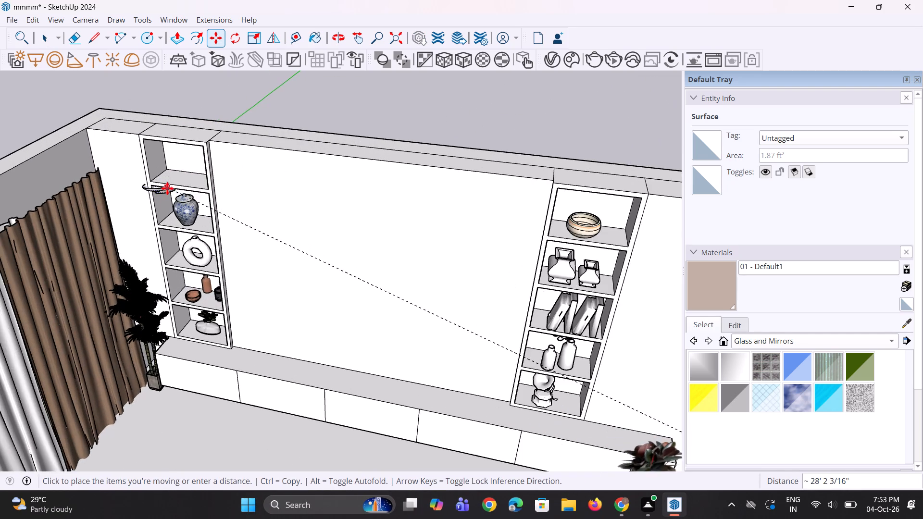
{"action": "scroll", "coordinate": [167, 188], "scroll_direction": "up", "scroll_amount": 7}
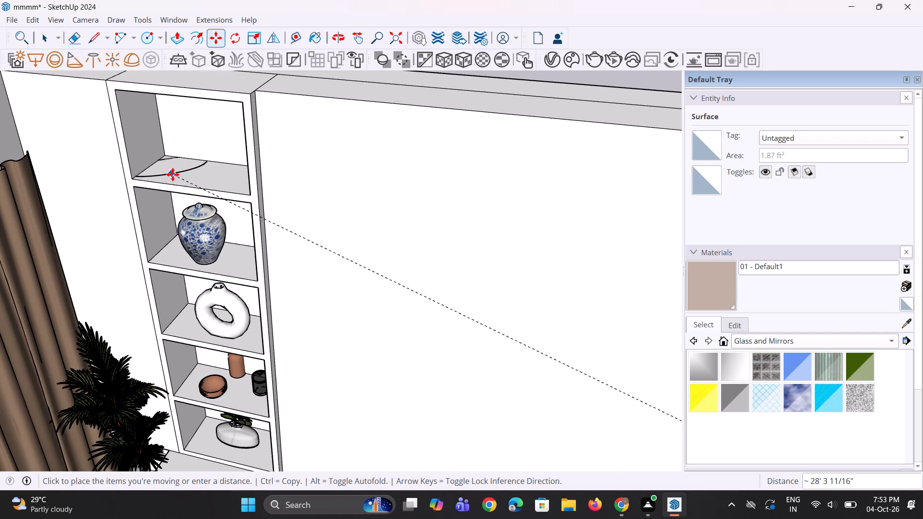
{"action": "left_click", "coordinate": [174, 176]}
Raise the dish about 2 11/16" vertically and shift it about 2 15/16" sideways, clear of the shelf's side panel.
{"action": "middle_click_drag", "start_coordinate": [137, 222], "coordinate": [222, 216]}
{"action": "scroll", "coordinate": [201, 204], "scroll_direction": "up", "scroll_amount": 3}
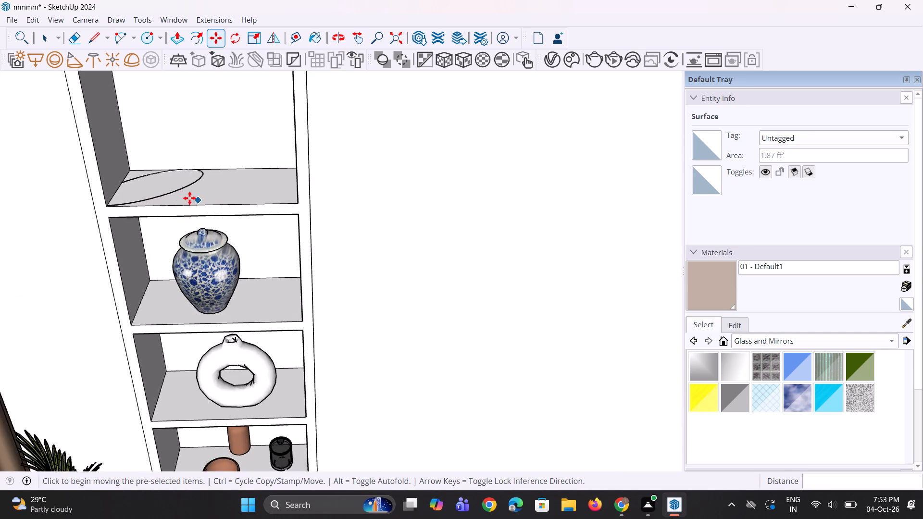
{"action": "scroll", "coordinate": [189, 198], "scroll_direction": "up", "scroll_amount": 2}
{"action": "left_click", "coordinate": [169, 194]}
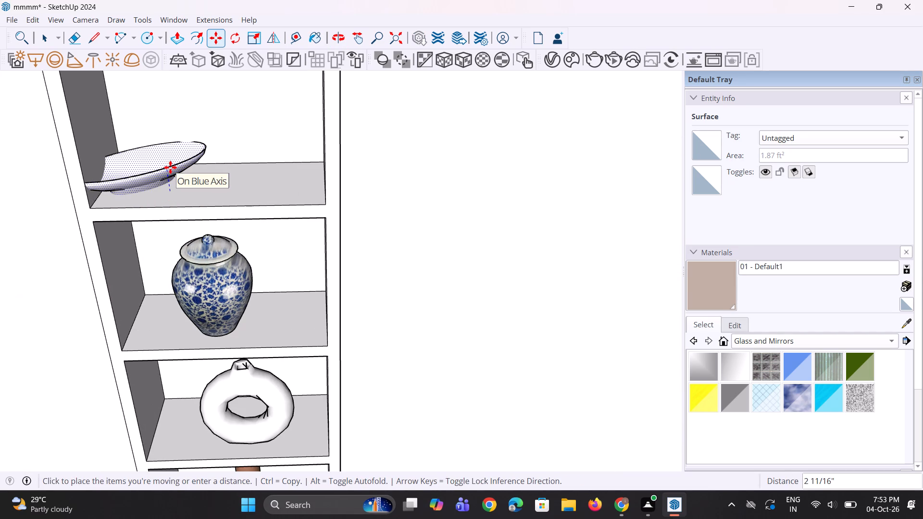
{"action": "left_click", "coordinate": [170, 167]}
{"action": "middle_click_drag", "start_coordinate": [165, 201], "coordinate": [179, 225]}
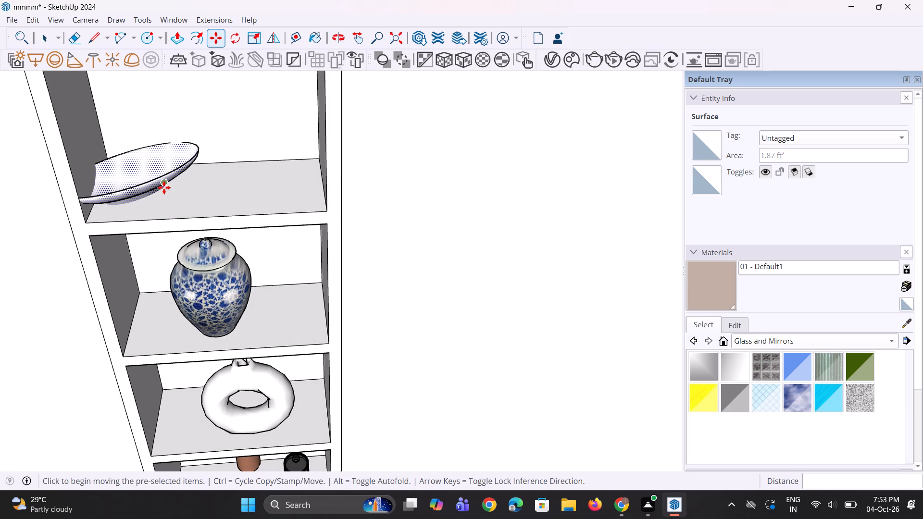
{"action": "left_click", "coordinate": [164, 187]}
{"action": "left_click", "coordinate": [192, 182]}
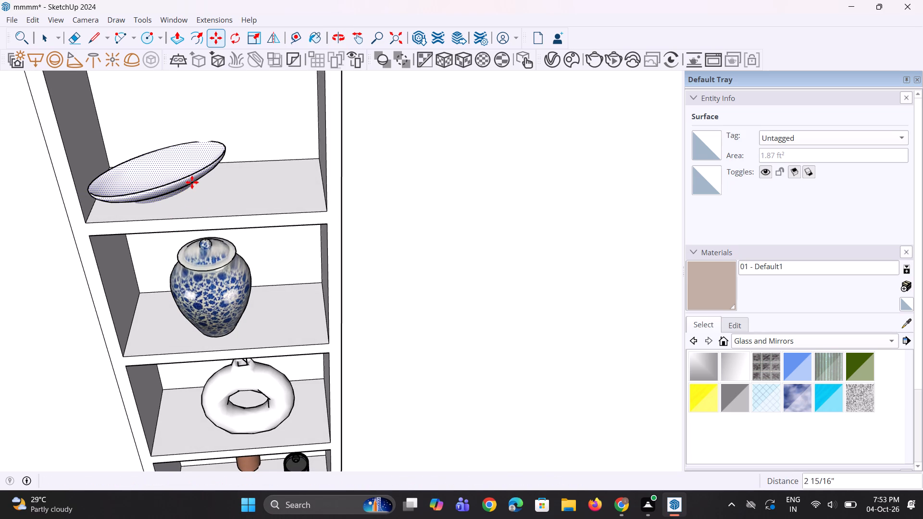
{"action": "key", "text": "space"}
{"action": "key", "text": "space"}
Copy the dish about 11" sideways along the same top shelf to place a second one beside it.
{"action": "left_click", "coordinate": [192, 180]}
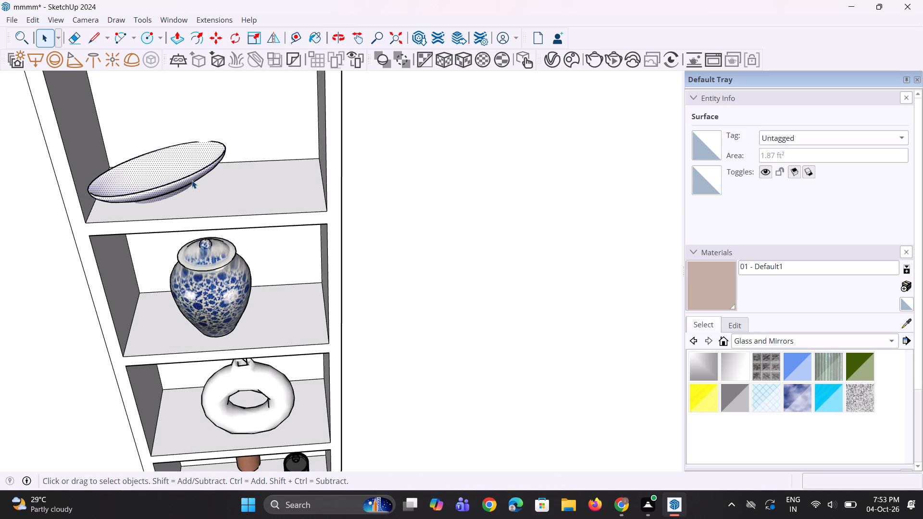
{"action": "key", "text": "m"}
{"action": "left_click", "coordinate": [192, 180]}
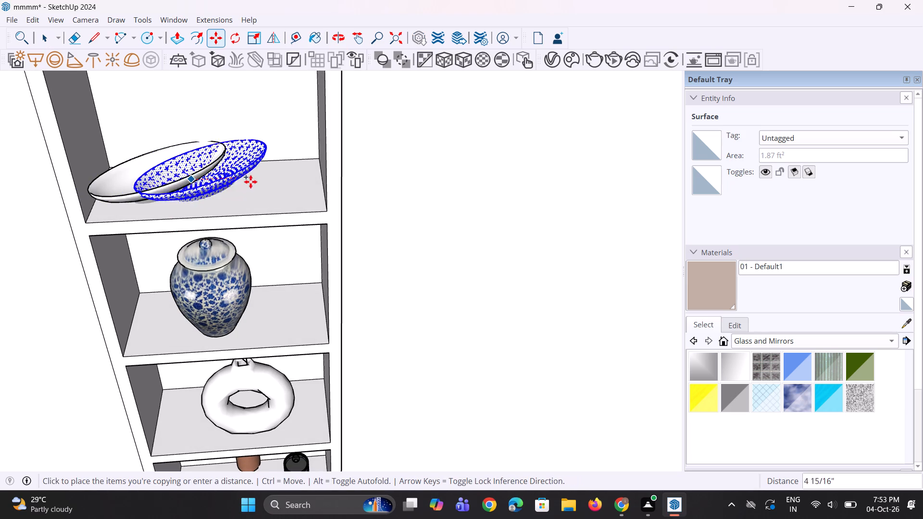
{"action": "left_click", "coordinate": [292, 179]}
{"action": "scroll", "coordinate": [263, 243], "scroll_direction": "down", "scroll_amount": 3}
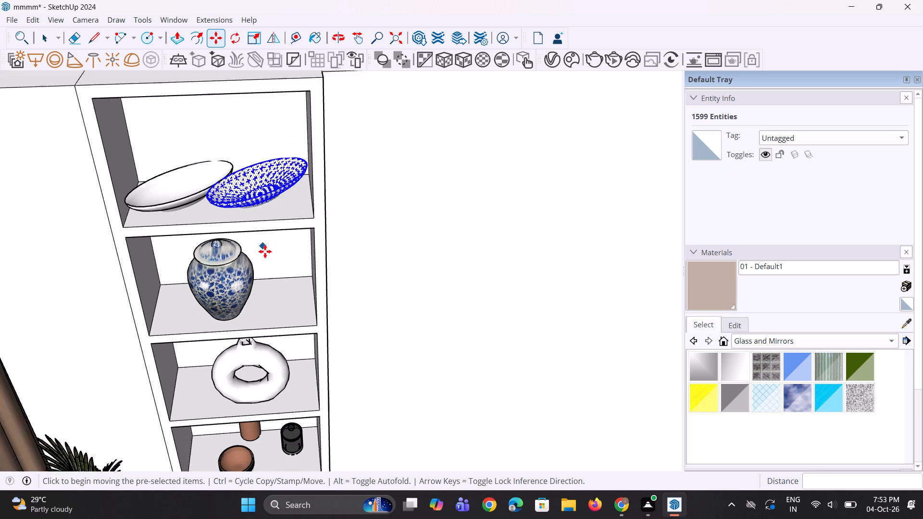
{"action": "key", "text": "space"}
{"action": "key", "text": "space"}
Examine the pair of dishes on the top shelf and the decor arrangement across both shelving units.
{"action": "scroll", "coordinate": [265, 251], "scroll_direction": "down", "scroll_amount": 9}
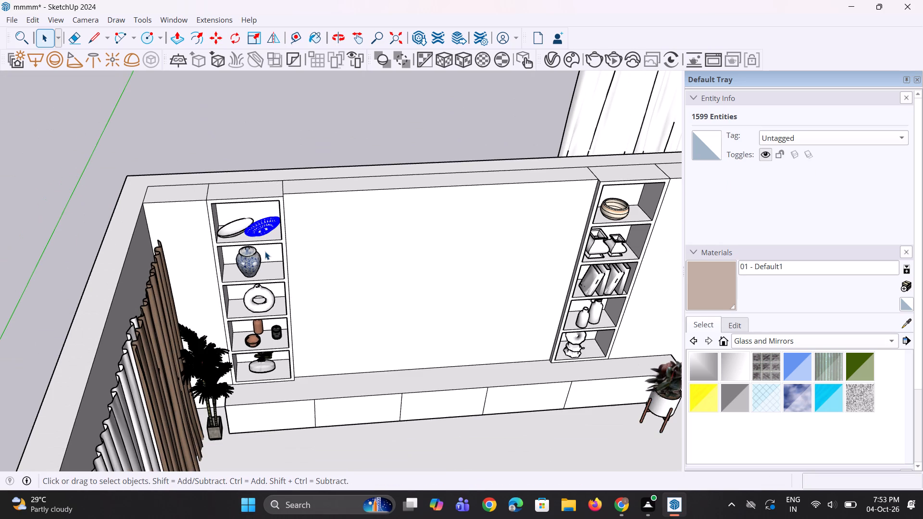
{"action": "left_click", "coordinate": [264, 139]}
{"action": "middle_click_drag", "start_coordinate": [273, 305], "coordinate": [240, 230]}
{"action": "scroll", "coordinate": [240, 230], "scroll_direction": "up", "scroll_amount": 2}
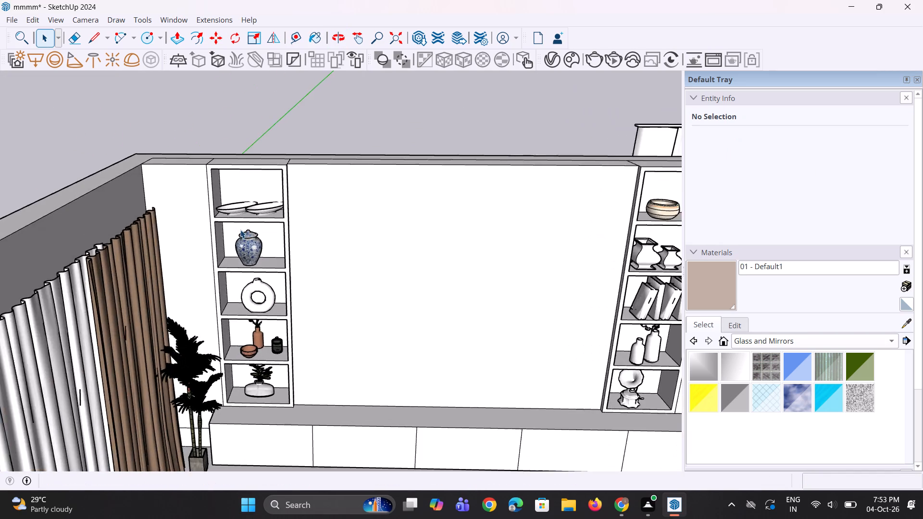
{"action": "scroll", "coordinate": [240, 230], "scroll_direction": "up", "scroll_amount": 2}
{"action": "scroll", "coordinate": [248, 190], "scroll_direction": "down", "scroll_amount": 4}
{"action": "middle_click_drag", "start_coordinate": [248, 190], "coordinate": [221, 153]}
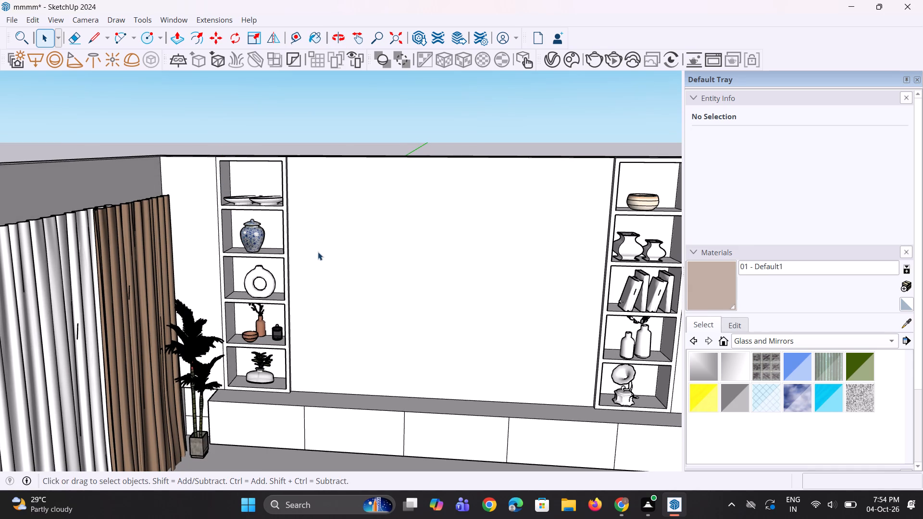
Import the Group3_1 potted plant model from the Downloads folder and place it outside the room, beyond the curtain wall.
{"action": "scroll", "coordinate": [265, 228], "scroll_direction": "down", "scroll_amount": 4}
{"action": "middle_click_drag", "start_coordinate": [378, 285], "coordinate": [350, 362]}
{"action": "scroll", "coordinate": [405, 252], "scroll_direction": "up", "scroll_amount": 4}
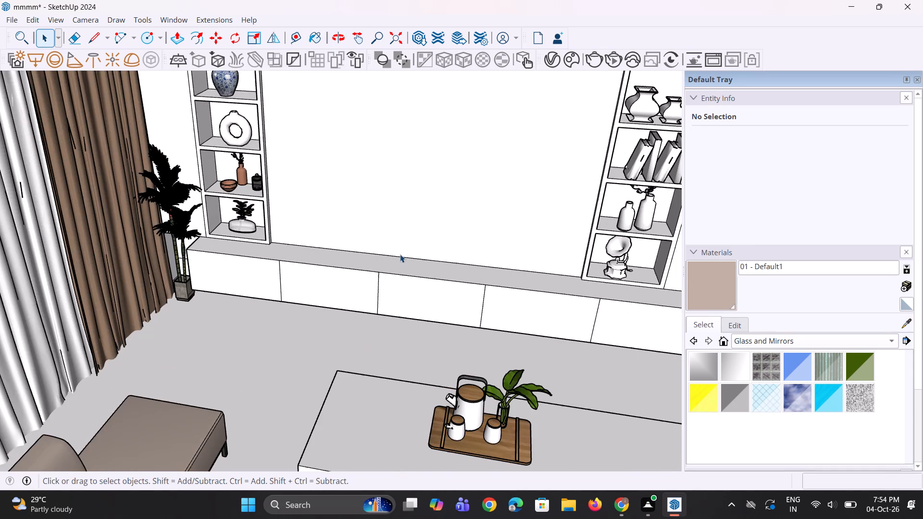
{"action": "scroll", "coordinate": [362, 253], "scroll_direction": "down", "scroll_amount": 2}
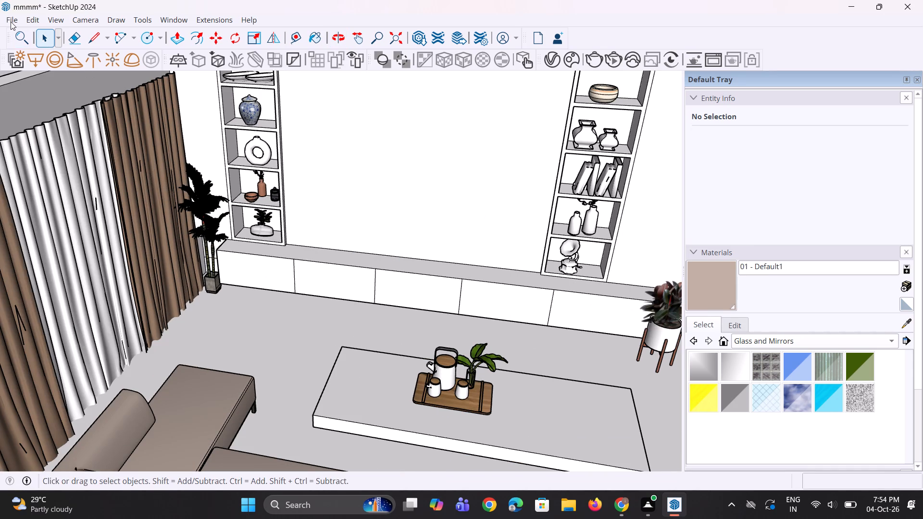
{"action": "left_click", "coordinate": [11, 22]}
{"action": "left_click", "coordinate": [59, 189]}
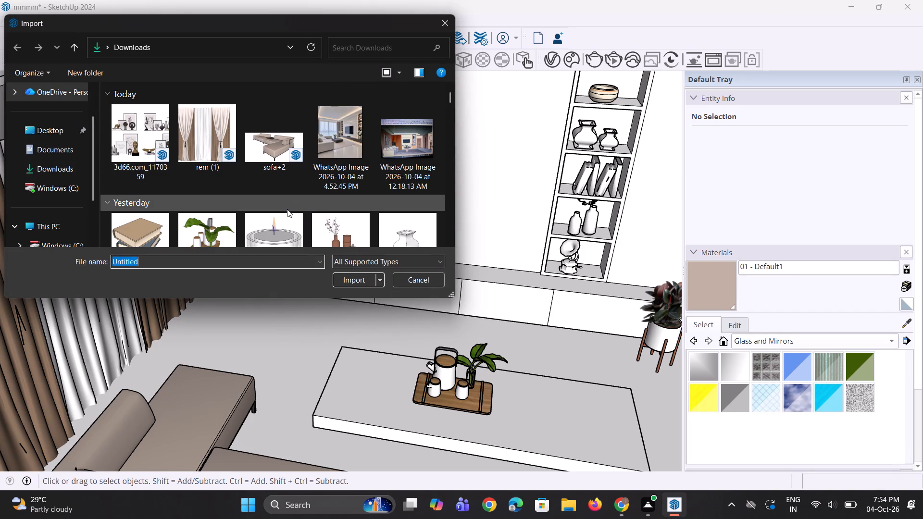
{"action": "scroll", "coordinate": [229, 199], "scroll_direction": "down", "scroll_amount": 2}
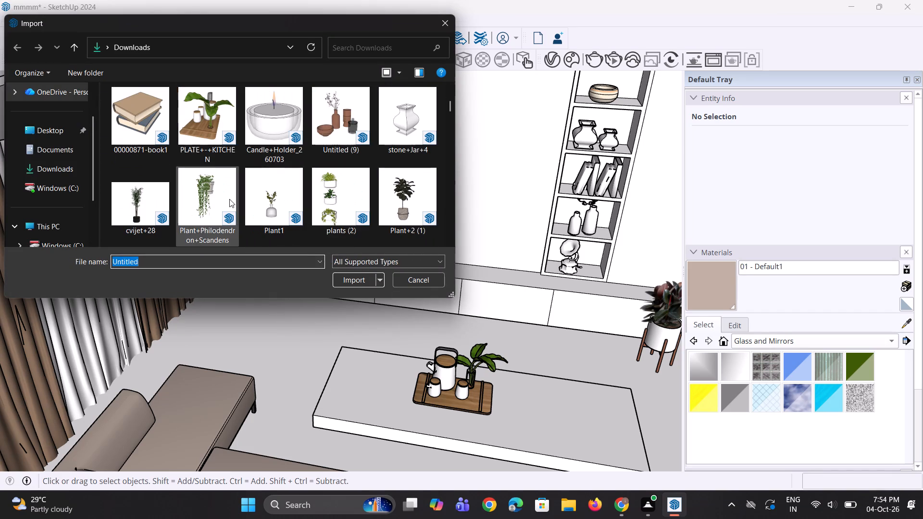
{"action": "scroll", "coordinate": [187, 205], "scroll_direction": "down", "scroll_amount": 2}
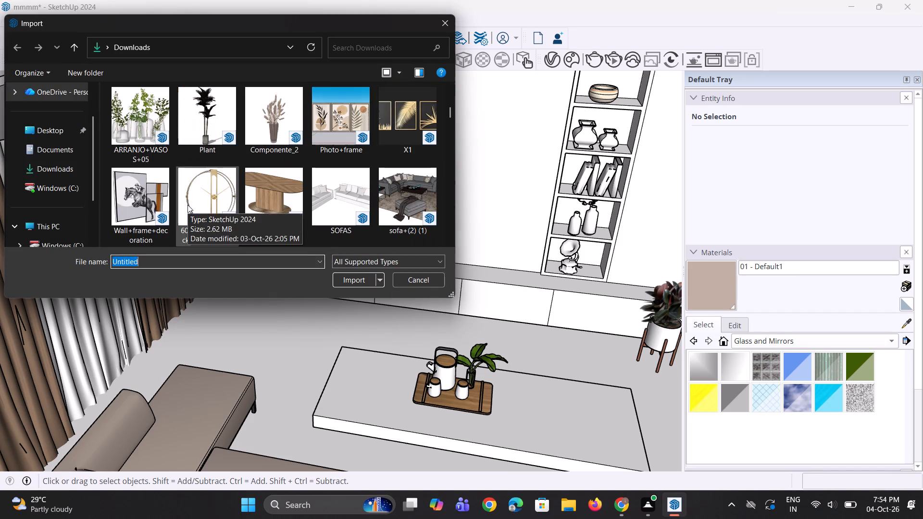
{"action": "scroll", "coordinate": [199, 199], "scroll_direction": "down", "scroll_amount": 3}
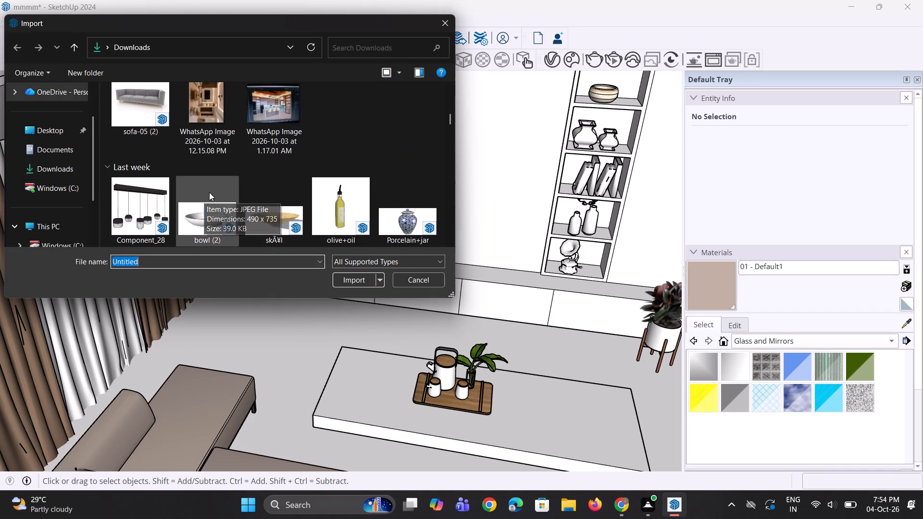
{"action": "scroll", "coordinate": [211, 203], "scroll_direction": "down", "scroll_amount": 4}
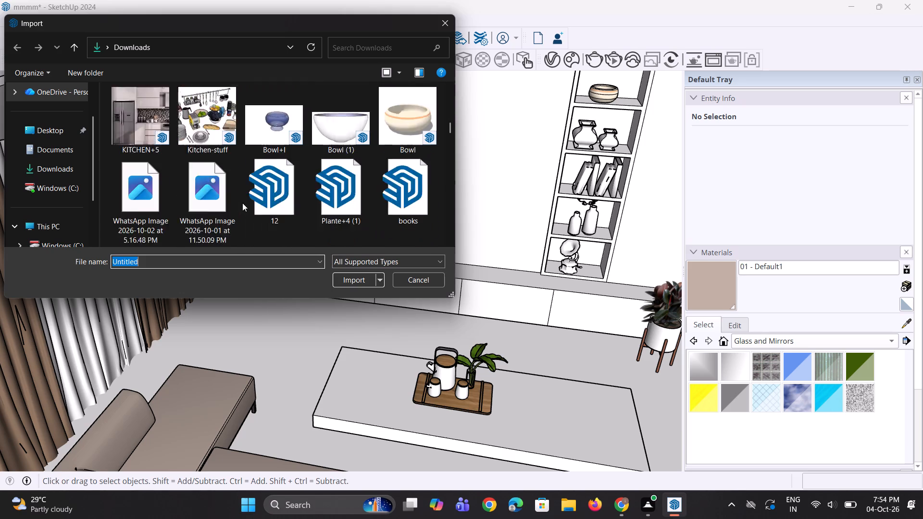
{"action": "scroll", "coordinate": [299, 201], "scroll_direction": "down", "scroll_amount": 2}
{"action": "scroll", "coordinate": [214, 206], "scroll_direction": "down", "scroll_amount": 1}
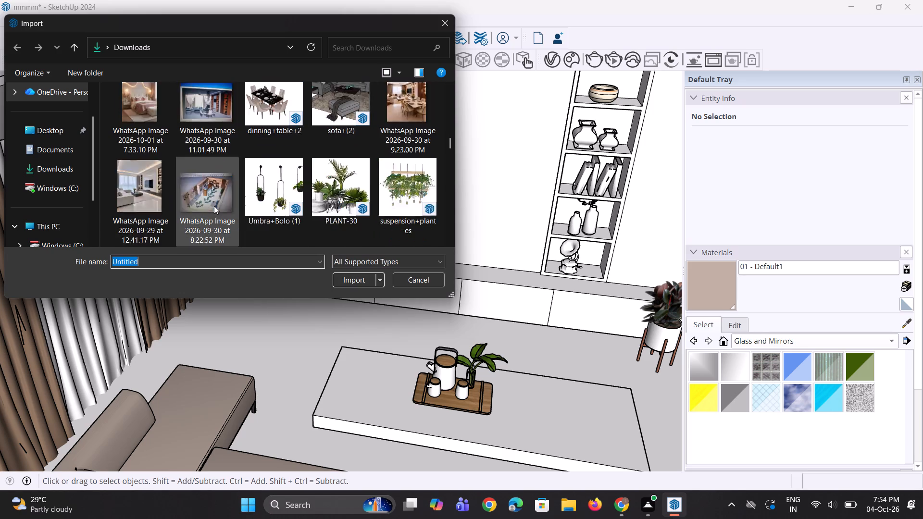
{"action": "scroll", "coordinate": [214, 206], "scroll_direction": "down", "scroll_amount": 1}
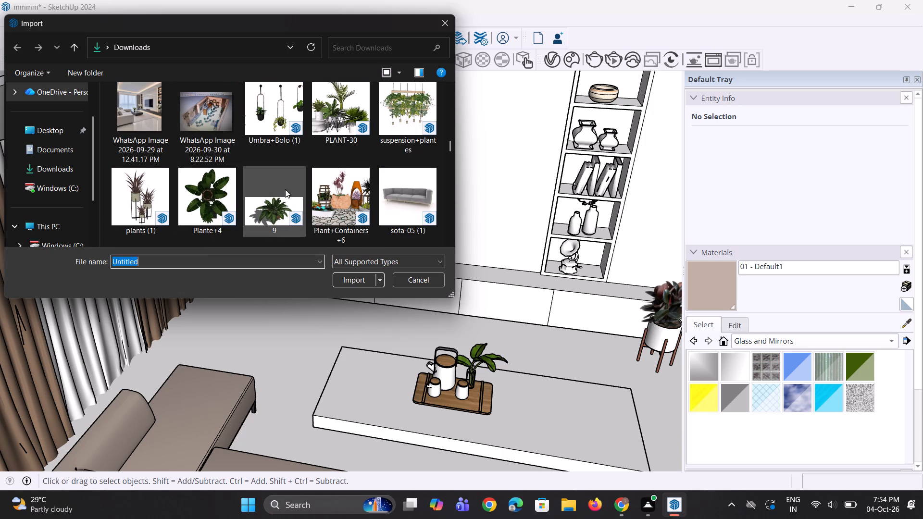
{"action": "scroll", "coordinate": [293, 185], "scroll_direction": "down", "scroll_amount": 4}
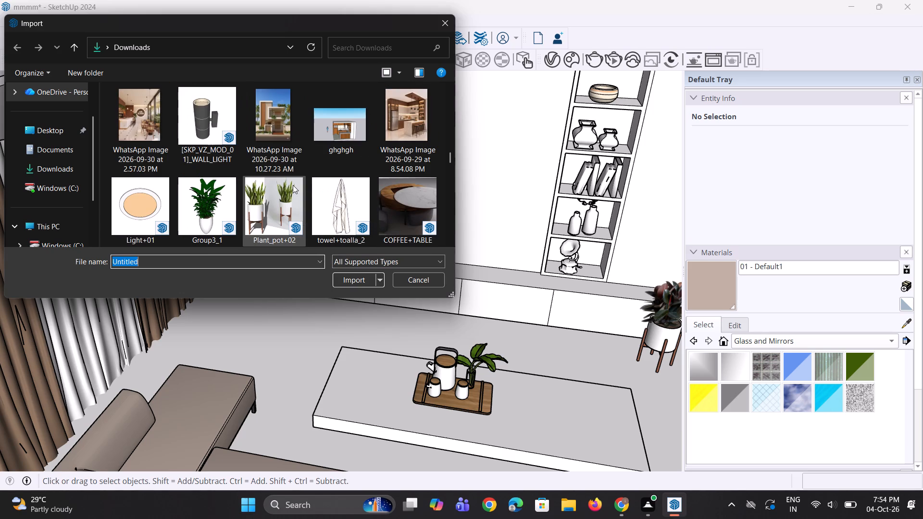
{"action": "left_click", "coordinate": [212, 209]}
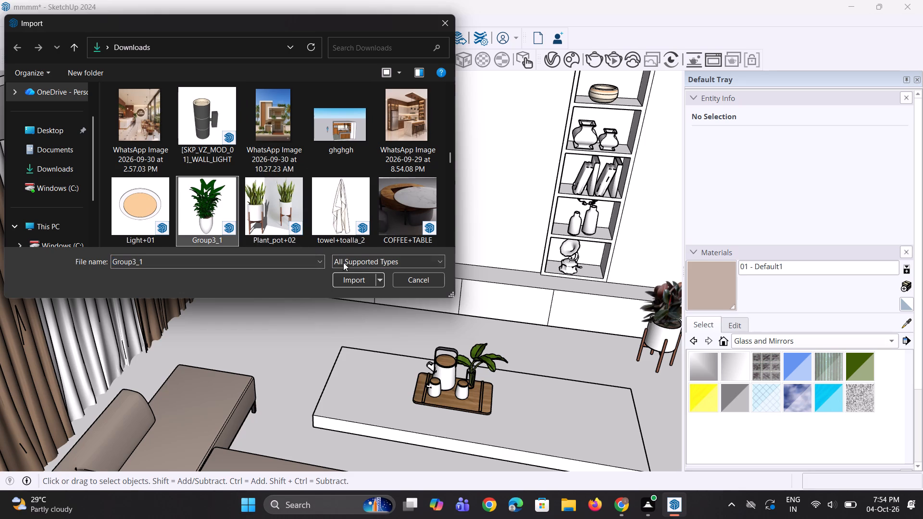
{"action": "left_click", "coordinate": [353, 281]}
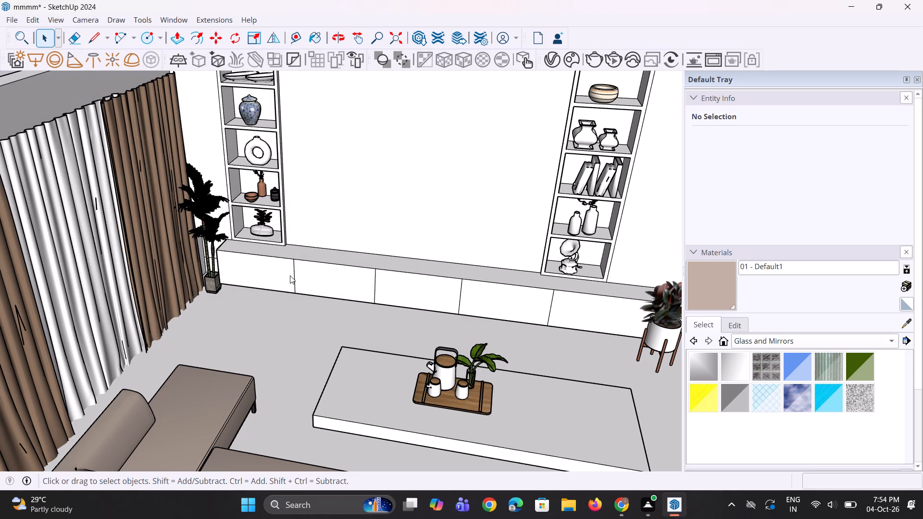
{"action": "left_click", "coordinate": [574, 281]}
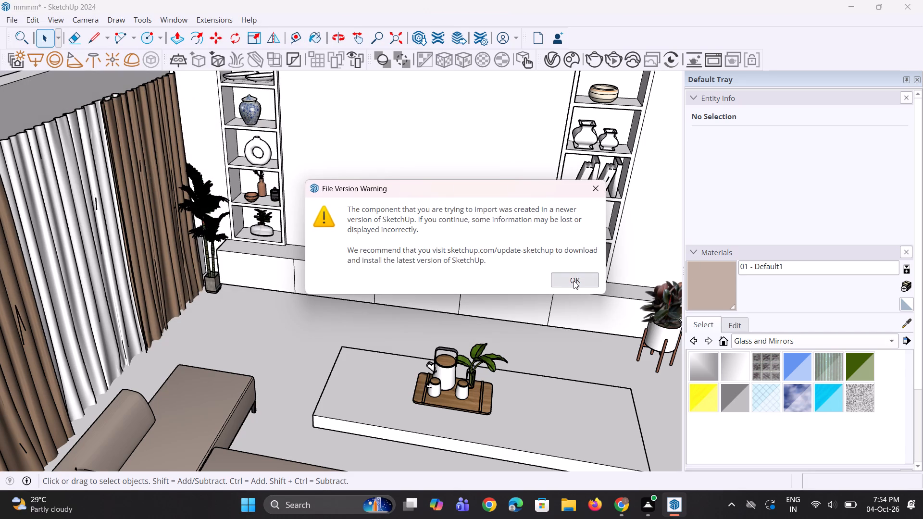
{"action": "scroll", "coordinate": [365, 295], "scroll_direction": "down", "scroll_amount": 10}
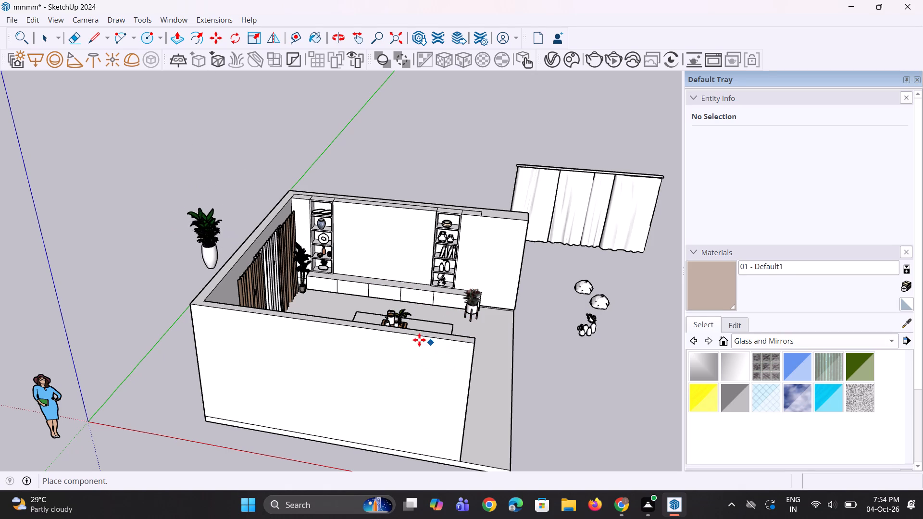
{"action": "left_click", "coordinate": [310, 269]}
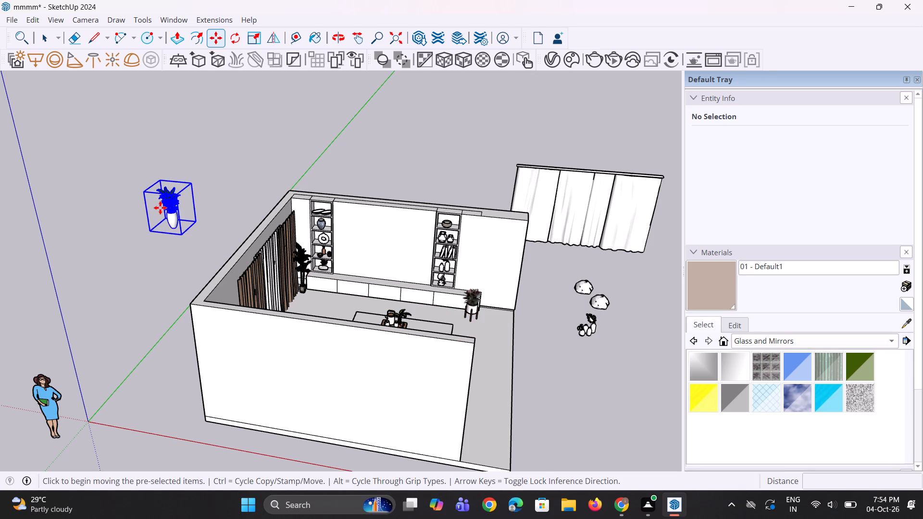
Move the imported plant about 31' into the room, near the curtain-side shelving unit.
{"action": "left_click", "coordinate": [160, 208]}
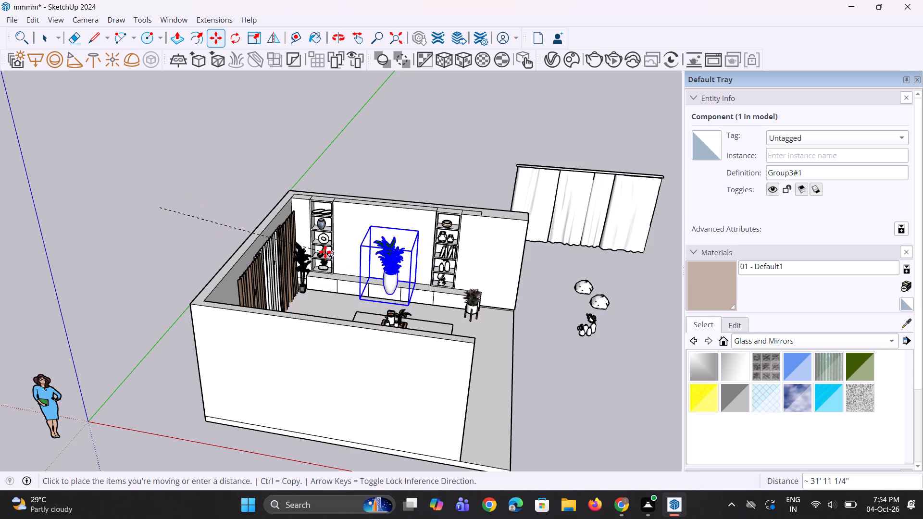
{"action": "scroll", "coordinate": [325, 252], "scroll_direction": "up", "scroll_amount": 2}
{"action": "scroll", "coordinate": [418, 274], "scroll_direction": "up", "scroll_amount": 3}
{"action": "scroll", "coordinate": [374, 274], "scroll_direction": "up", "scroll_amount": 3}
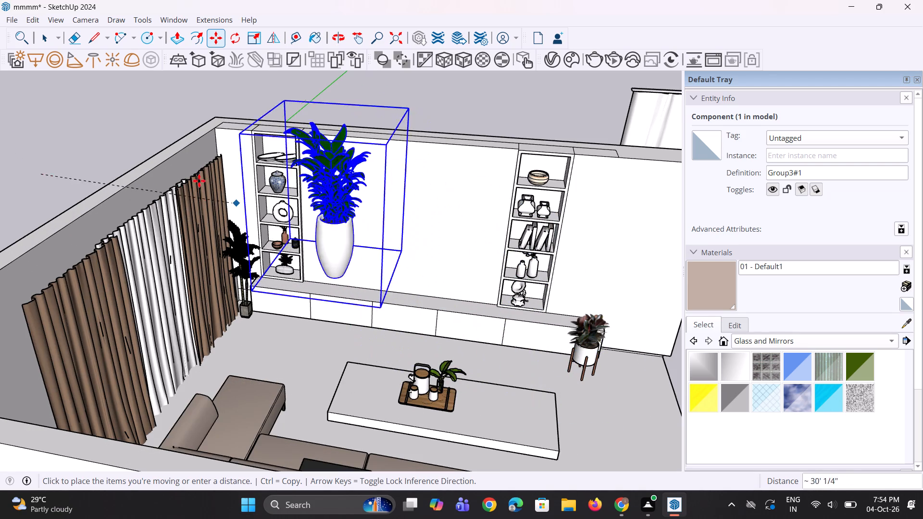
{"action": "left_click", "coordinate": [258, 213]}
Move the plant about 13' 7" onto the low wall cabinet beside the curtain-side shelving unit.
{"action": "middle_click_drag", "start_coordinate": [343, 255], "coordinate": [231, 265]}
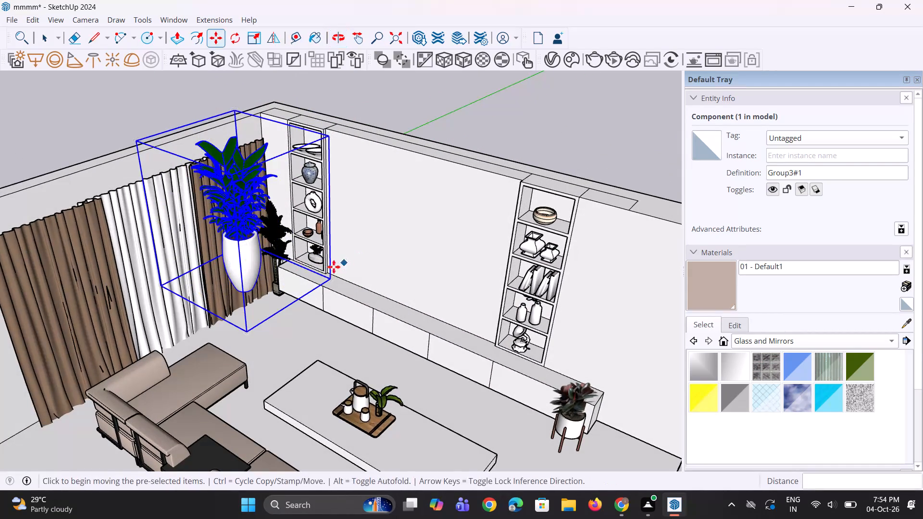
{"action": "left_click", "coordinate": [256, 269]}
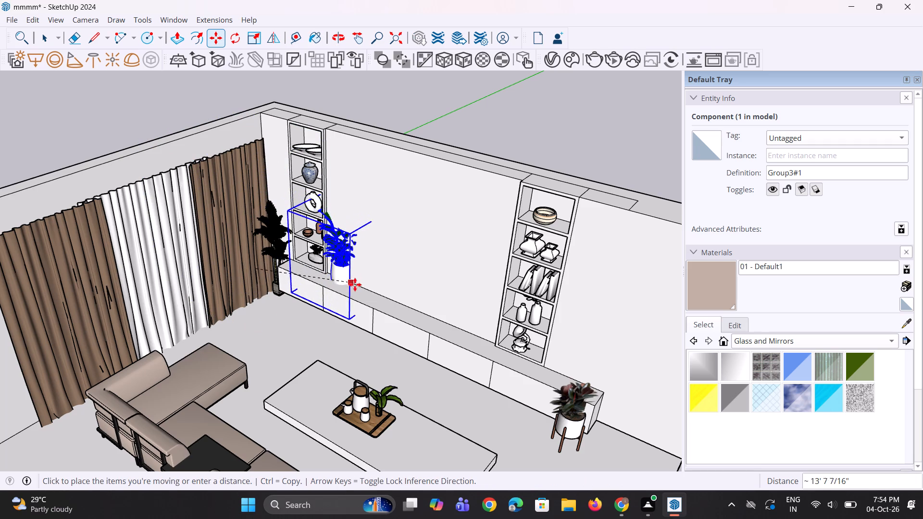
{"action": "left_click", "coordinate": [358, 287]}
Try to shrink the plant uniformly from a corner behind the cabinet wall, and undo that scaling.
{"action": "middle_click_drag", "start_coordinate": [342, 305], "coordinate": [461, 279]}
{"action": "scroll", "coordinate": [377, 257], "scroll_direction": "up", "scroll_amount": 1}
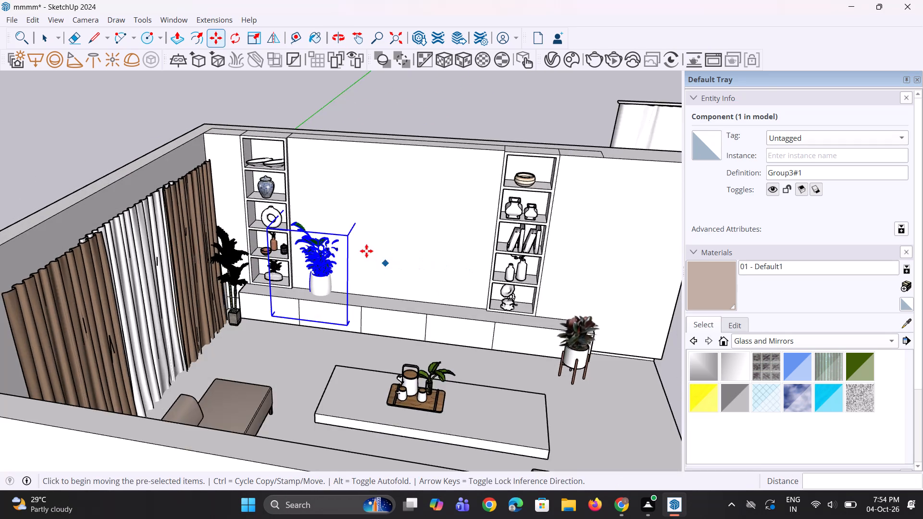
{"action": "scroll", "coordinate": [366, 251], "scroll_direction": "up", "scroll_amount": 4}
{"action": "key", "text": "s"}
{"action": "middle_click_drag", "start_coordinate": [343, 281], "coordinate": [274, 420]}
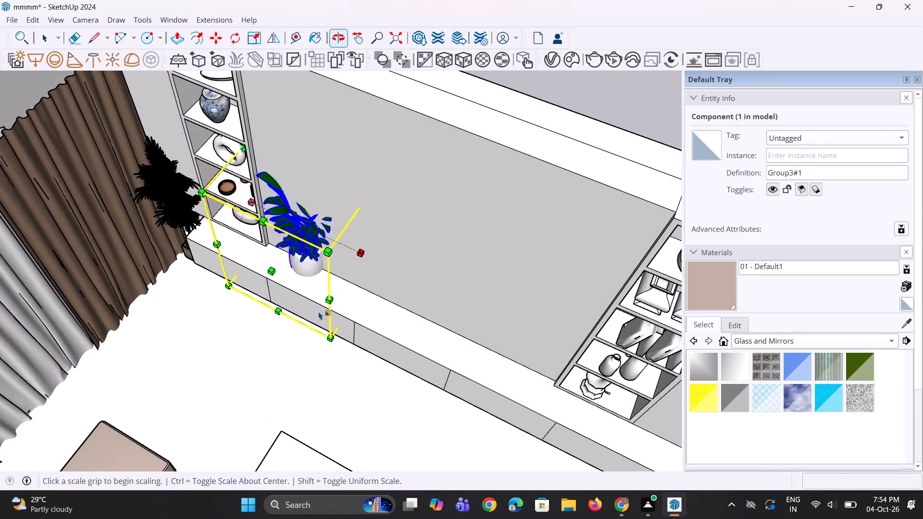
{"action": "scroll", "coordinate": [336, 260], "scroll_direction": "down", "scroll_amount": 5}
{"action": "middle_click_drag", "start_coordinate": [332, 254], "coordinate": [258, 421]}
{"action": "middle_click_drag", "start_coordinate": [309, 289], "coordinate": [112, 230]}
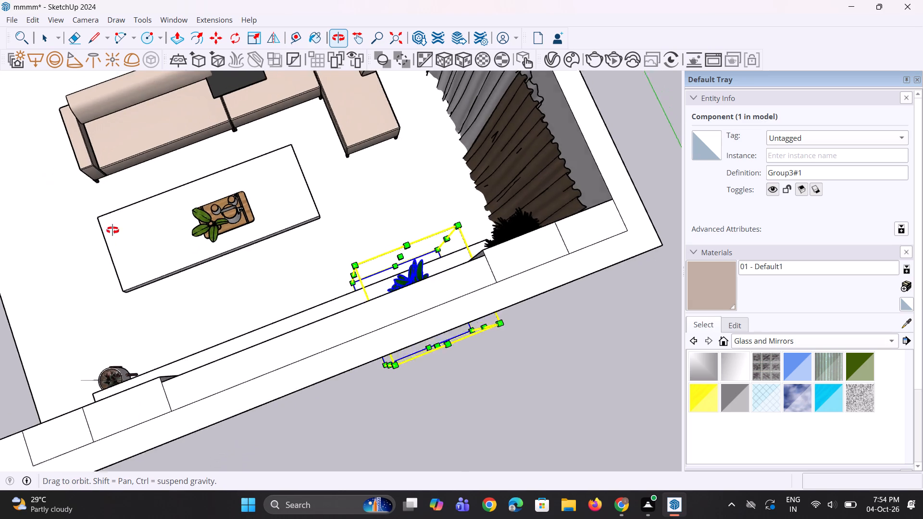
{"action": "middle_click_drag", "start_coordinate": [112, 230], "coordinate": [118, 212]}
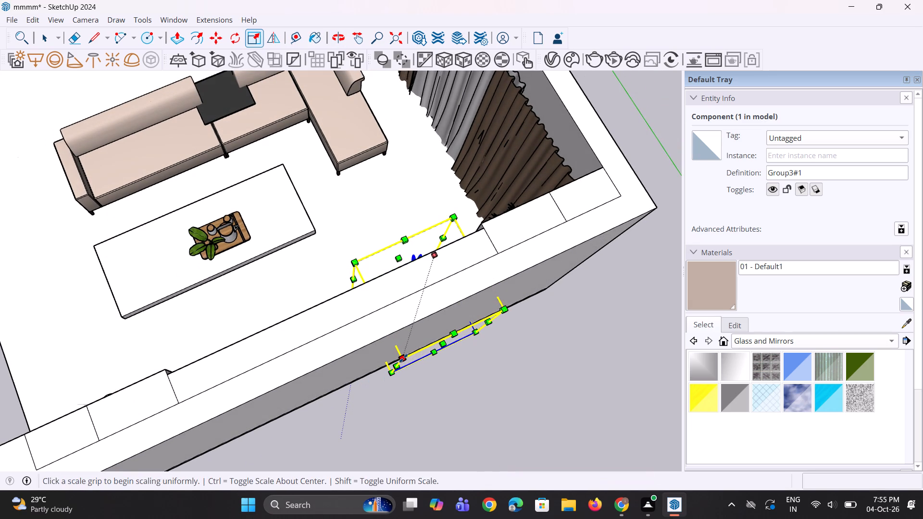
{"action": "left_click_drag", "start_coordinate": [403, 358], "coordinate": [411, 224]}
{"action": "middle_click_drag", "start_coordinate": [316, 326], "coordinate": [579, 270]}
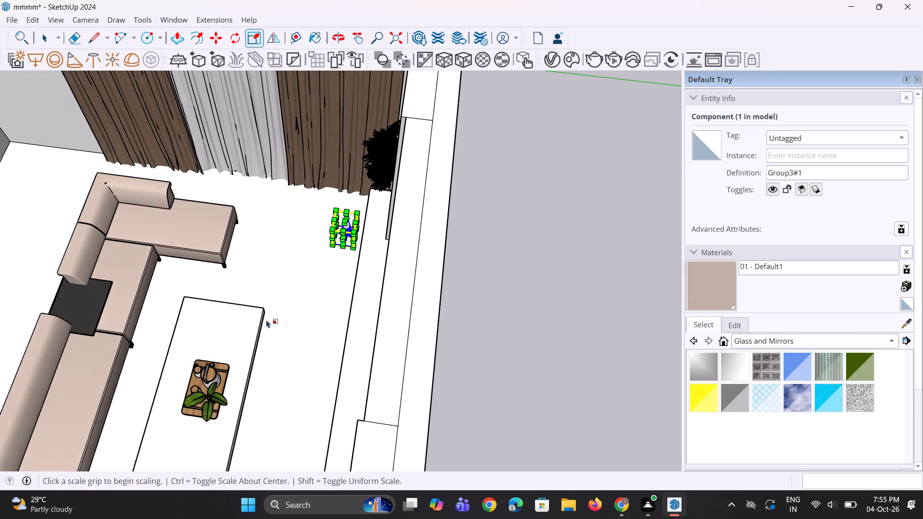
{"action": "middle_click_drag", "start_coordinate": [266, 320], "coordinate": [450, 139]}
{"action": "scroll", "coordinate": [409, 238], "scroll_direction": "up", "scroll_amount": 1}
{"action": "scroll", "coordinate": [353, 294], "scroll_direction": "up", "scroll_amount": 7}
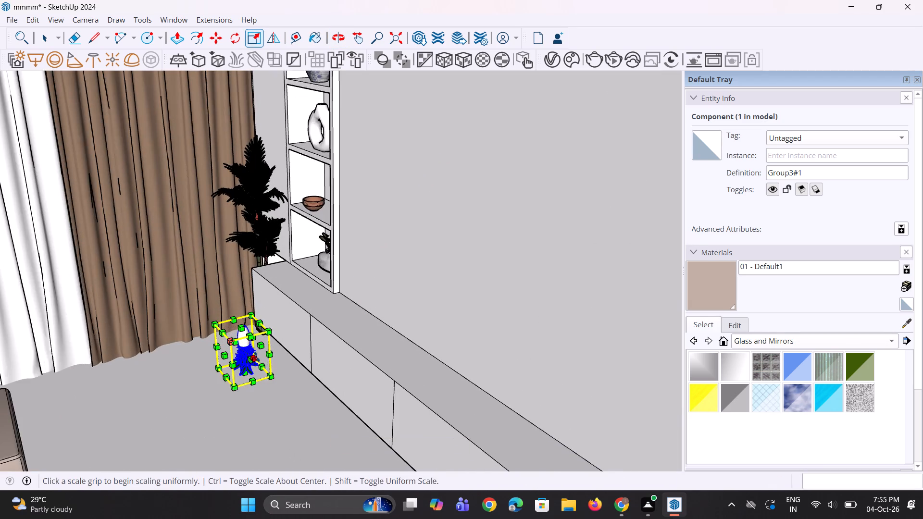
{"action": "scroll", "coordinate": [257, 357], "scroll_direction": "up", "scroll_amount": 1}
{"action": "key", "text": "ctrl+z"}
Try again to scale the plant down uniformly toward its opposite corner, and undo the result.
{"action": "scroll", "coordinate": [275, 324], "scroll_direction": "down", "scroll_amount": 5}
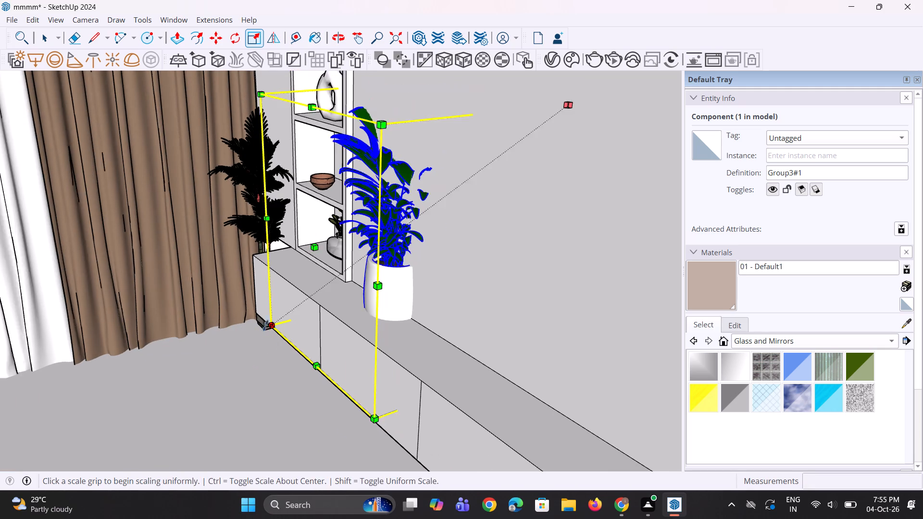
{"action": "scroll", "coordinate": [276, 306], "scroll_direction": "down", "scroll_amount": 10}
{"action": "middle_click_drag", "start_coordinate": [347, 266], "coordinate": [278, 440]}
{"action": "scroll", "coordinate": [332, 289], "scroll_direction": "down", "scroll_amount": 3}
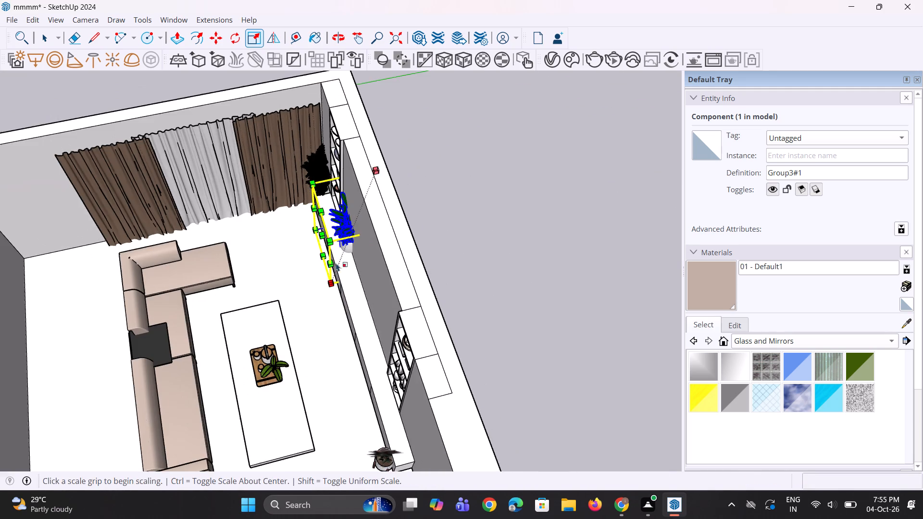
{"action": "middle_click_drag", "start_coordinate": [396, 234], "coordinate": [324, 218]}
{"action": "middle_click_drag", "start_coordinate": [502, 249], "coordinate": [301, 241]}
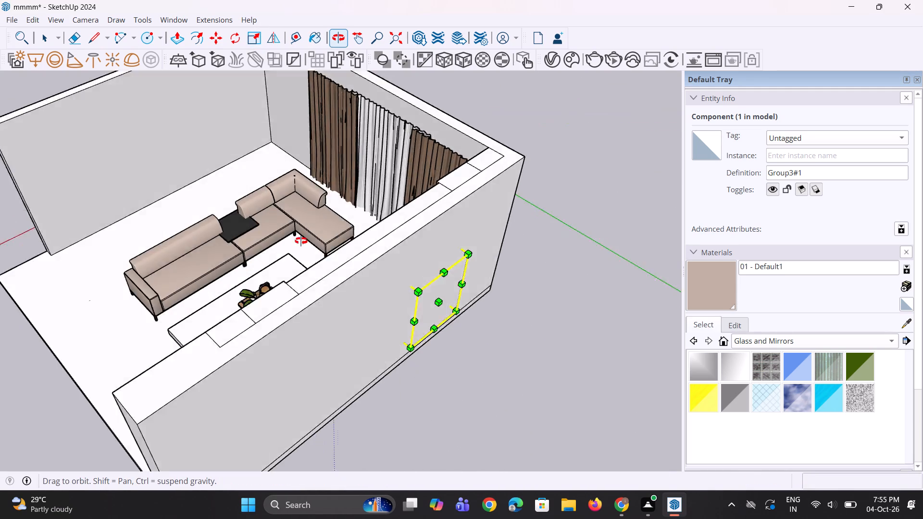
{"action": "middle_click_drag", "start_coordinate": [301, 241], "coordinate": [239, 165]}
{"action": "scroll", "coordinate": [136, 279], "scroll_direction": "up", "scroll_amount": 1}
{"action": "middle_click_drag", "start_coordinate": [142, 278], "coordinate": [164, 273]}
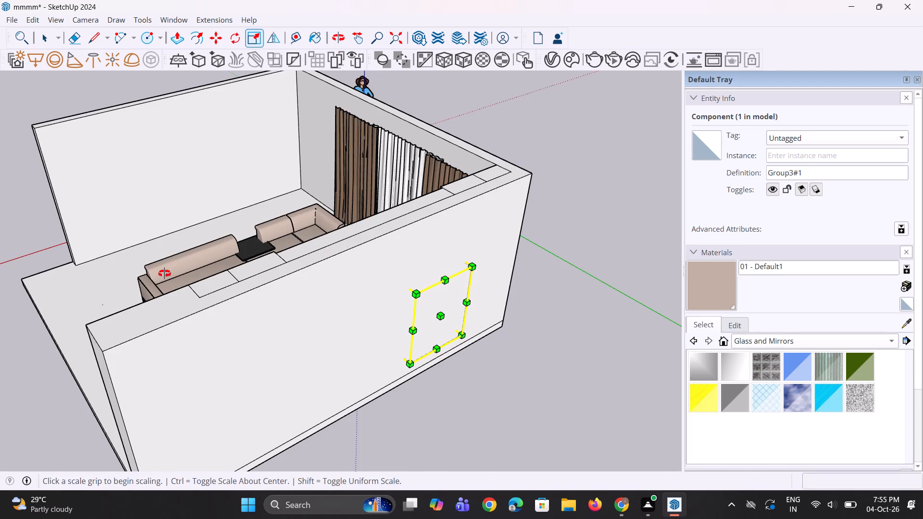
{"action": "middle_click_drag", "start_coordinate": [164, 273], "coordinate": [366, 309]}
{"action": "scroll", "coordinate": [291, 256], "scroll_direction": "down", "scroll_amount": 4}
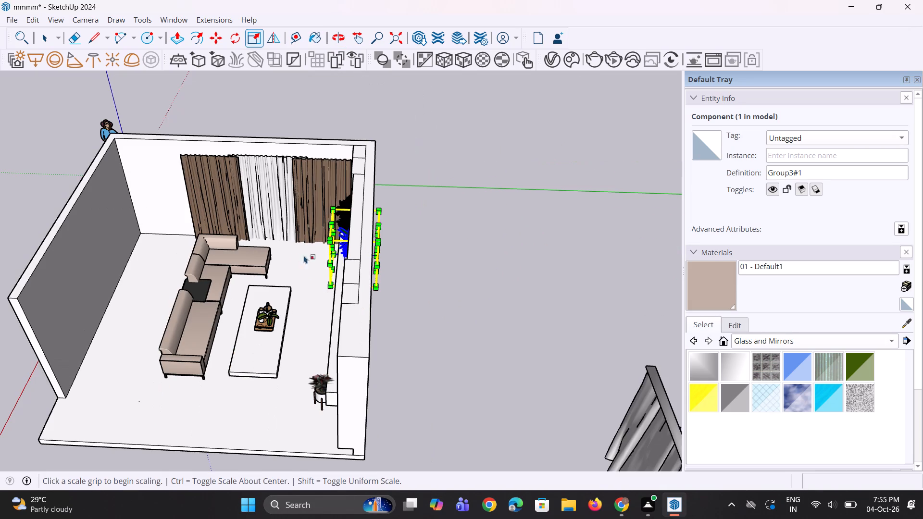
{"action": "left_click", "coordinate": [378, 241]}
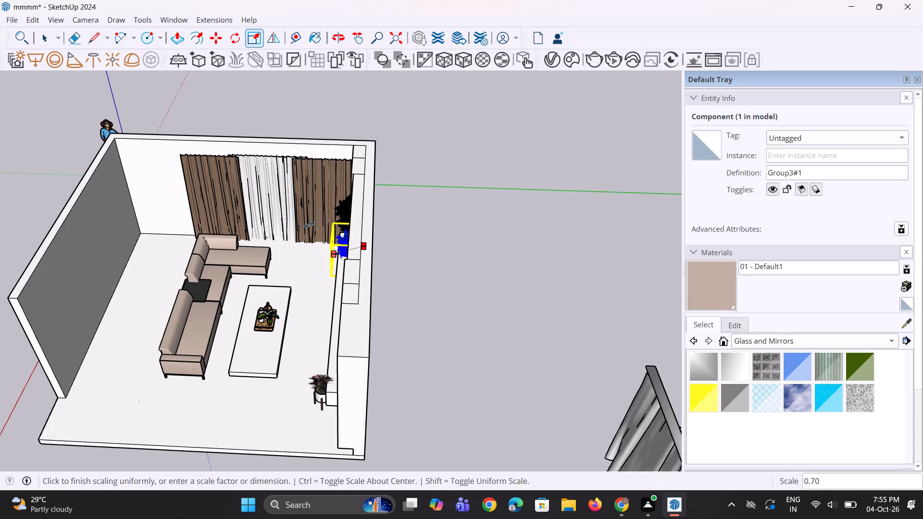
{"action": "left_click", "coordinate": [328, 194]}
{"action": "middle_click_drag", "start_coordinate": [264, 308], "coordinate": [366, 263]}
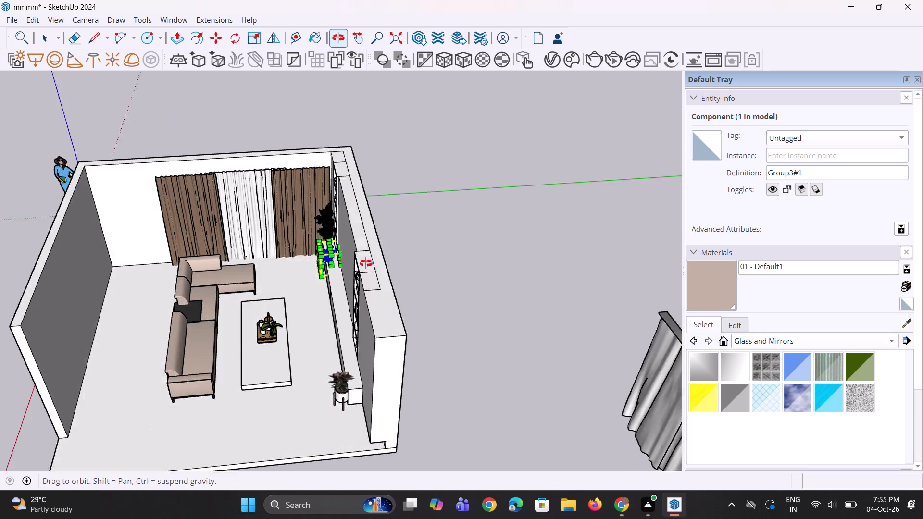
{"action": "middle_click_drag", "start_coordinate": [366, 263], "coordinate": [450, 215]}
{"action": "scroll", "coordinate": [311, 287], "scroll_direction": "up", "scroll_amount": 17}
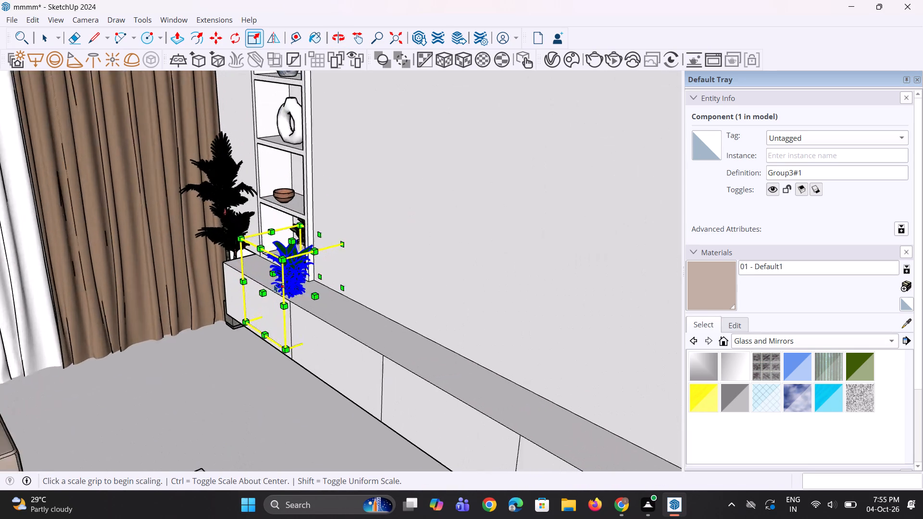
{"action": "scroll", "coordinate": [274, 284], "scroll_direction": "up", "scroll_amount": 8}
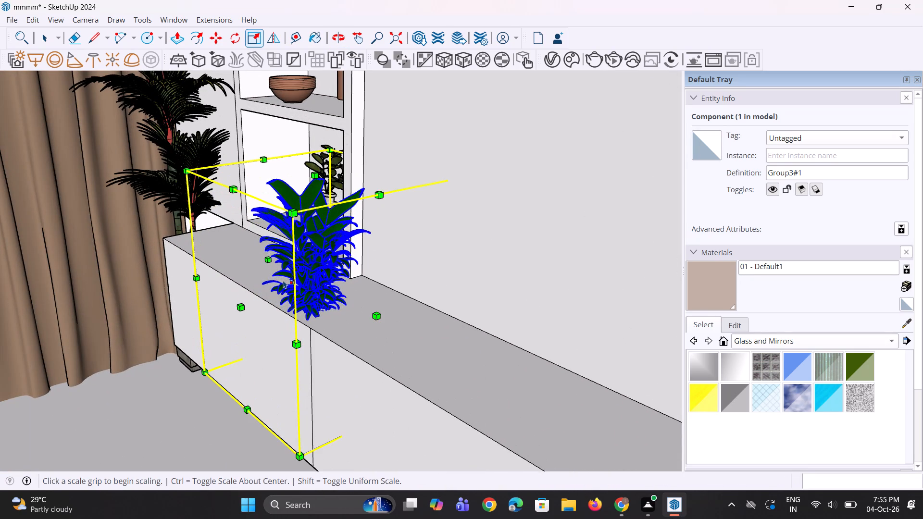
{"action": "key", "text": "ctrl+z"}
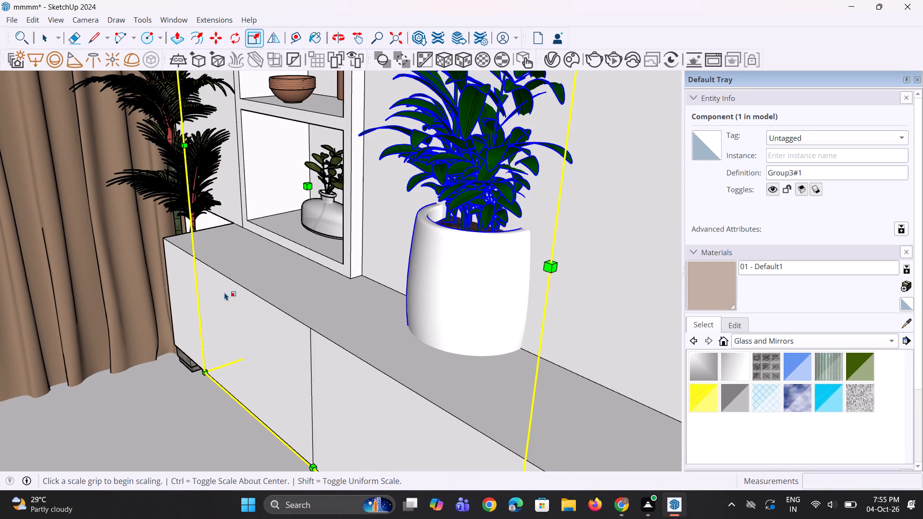
Move the potted plant forward off the low wall cabinet so it stands clear of the wall.
{"action": "scroll", "coordinate": [225, 292], "scroll_direction": "down", "scroll_amount": 11}
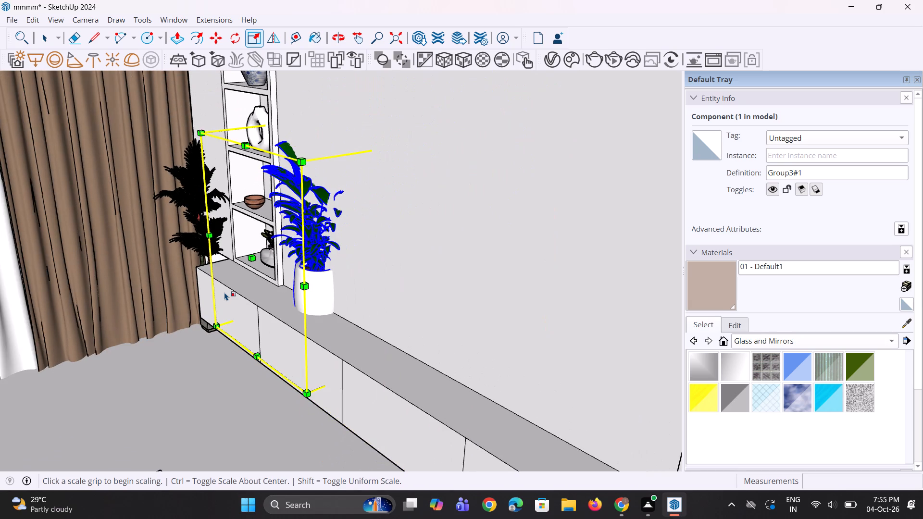
{"action": "scroll", "coordinate": [225, 292], "scroll_direction": "down", "scroll_amount": 3}
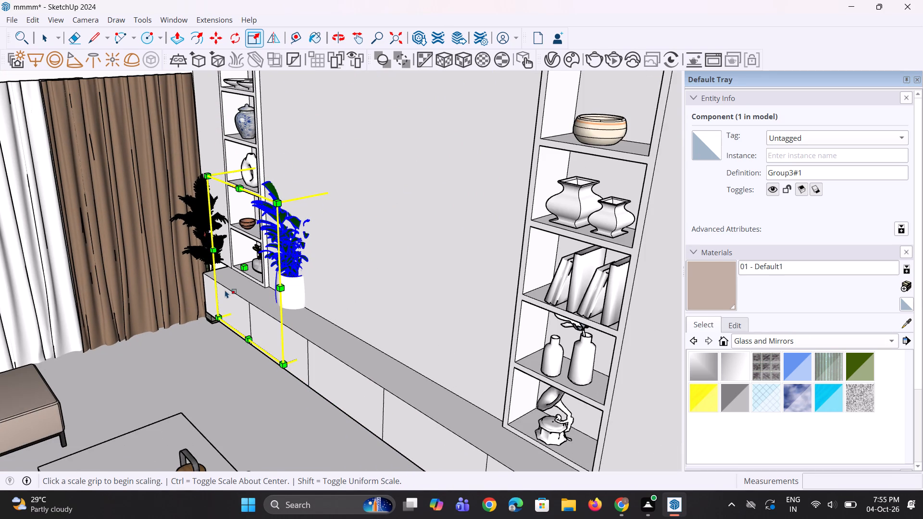
{"action": "key", "text": "space"}
{"action": "key", "text": "space"}
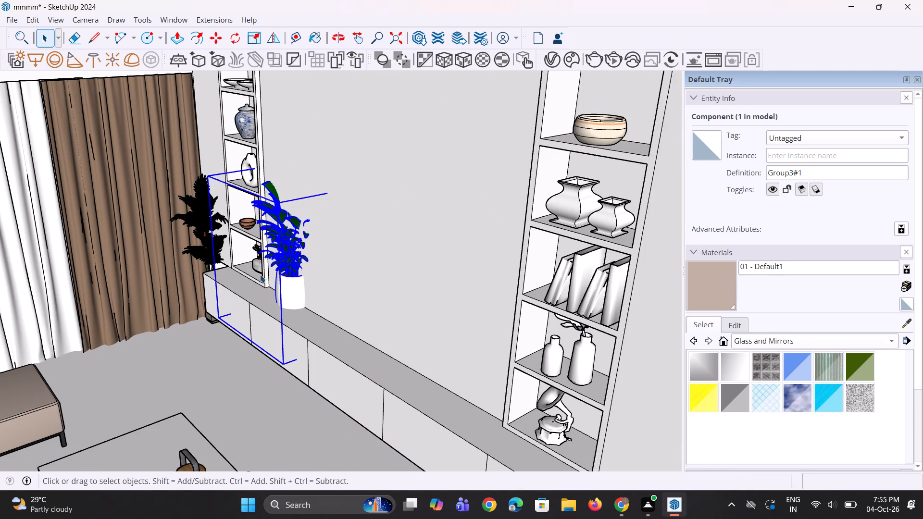
{"action": "key", "text": "m"}
{"action": "left_click", "coordinate": [281, 288]}
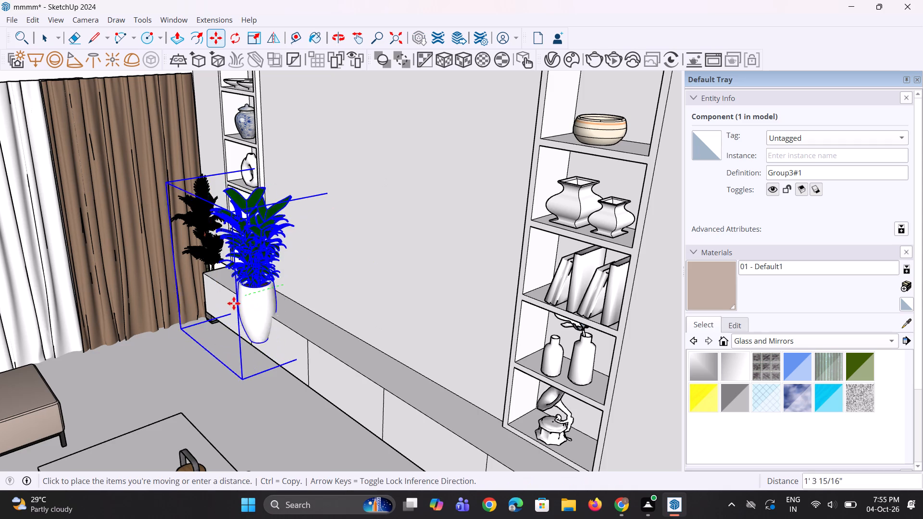
{"action": "left_click", "coordinate": [210, 310]}
Scale the plant down uniformly toward its opposite bottom corner, to roughly half its size.
{"action": "middle_click_drag", "start_coordinate": [179, 355], "coordinate": [314, 355]}
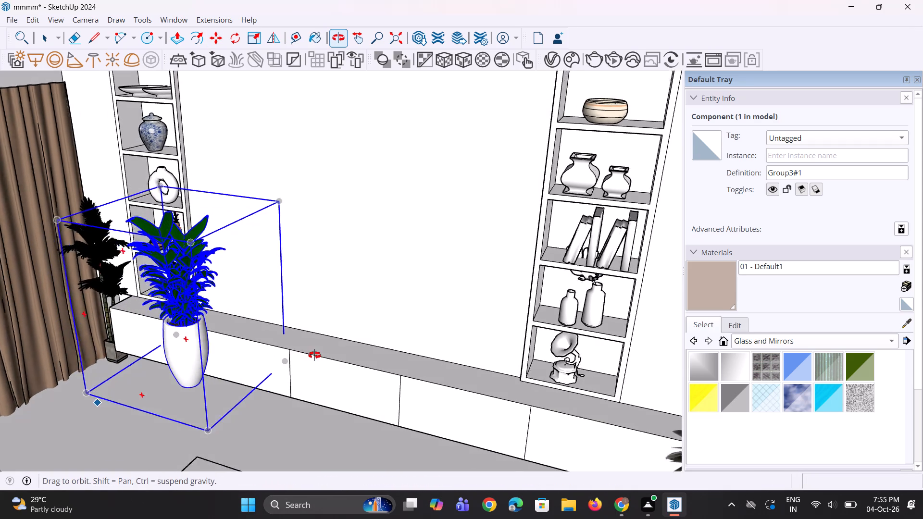
{"action": "middle_click_drag", "start_coordinate": [314, 355], "coordinate": [335, 354]}
{"action": "key", "text": "s"}
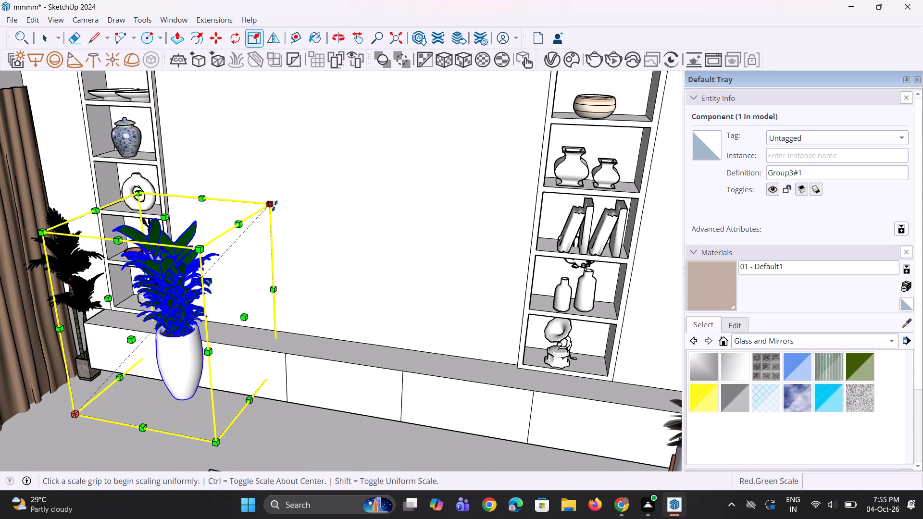
{"action": "left_click_drag", "start_coordinate": [274, 206], "coordinate": [267, 217]}
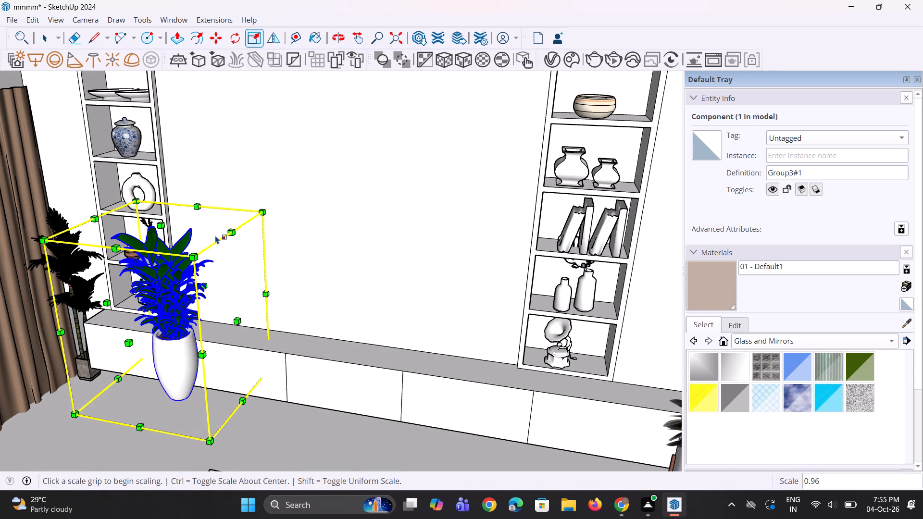
{"action": "left_click_drag", "start_coordinate": [263, 210], "coordinate": [259, 222]}
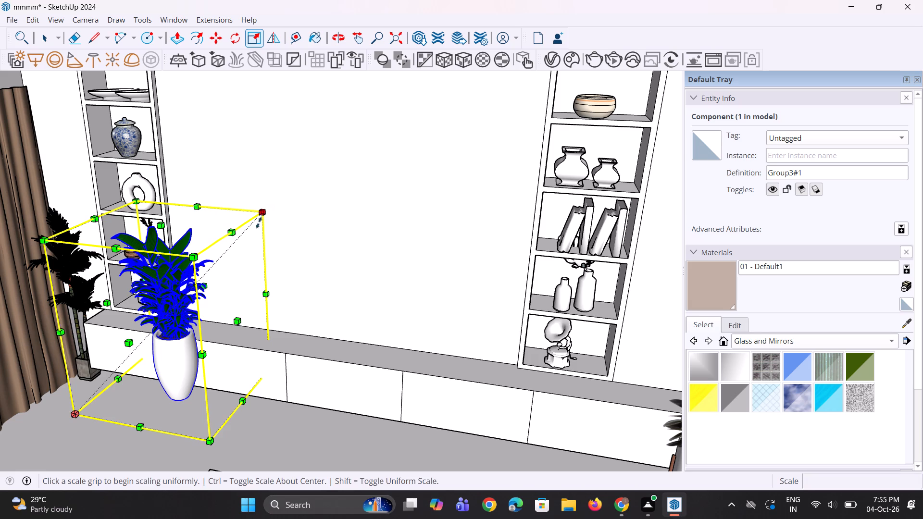
{"action": "left_click_drag", "start_coordinate": [259, 222], "coordinate": [184, 330]}
Move the shrunken plant about 3' onto the low cabinet top beside the curtain-side shelving unit.
{"action": "key", "text": "m"}
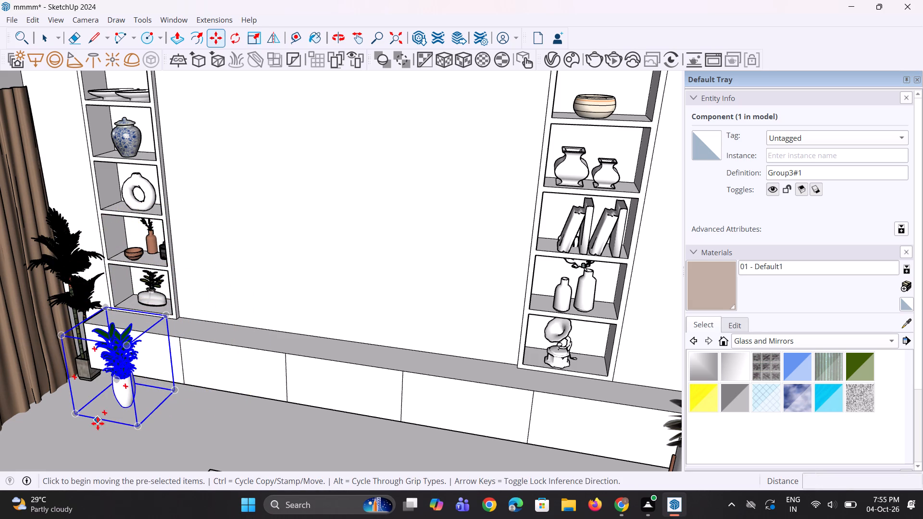
{"action": "left_click", "coordinate": [125, 408]}
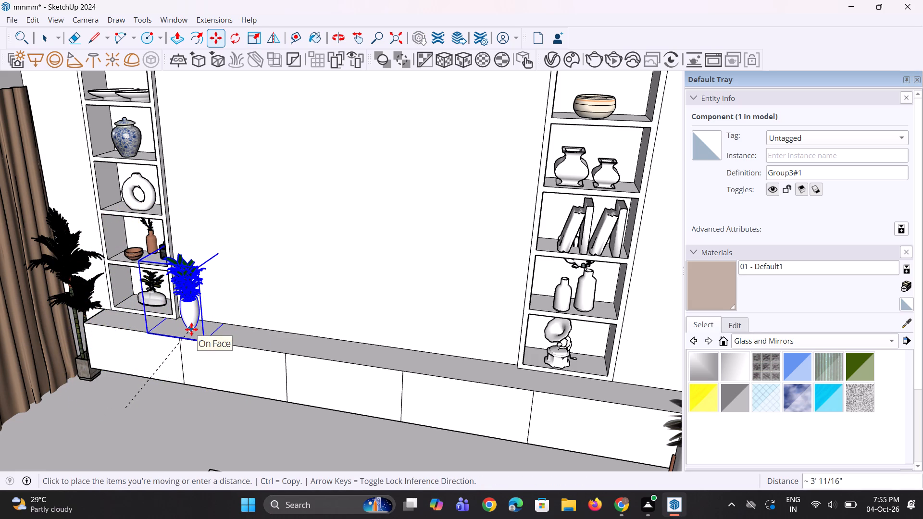
{"action": "left_click", "coordinate": [191, 329]}
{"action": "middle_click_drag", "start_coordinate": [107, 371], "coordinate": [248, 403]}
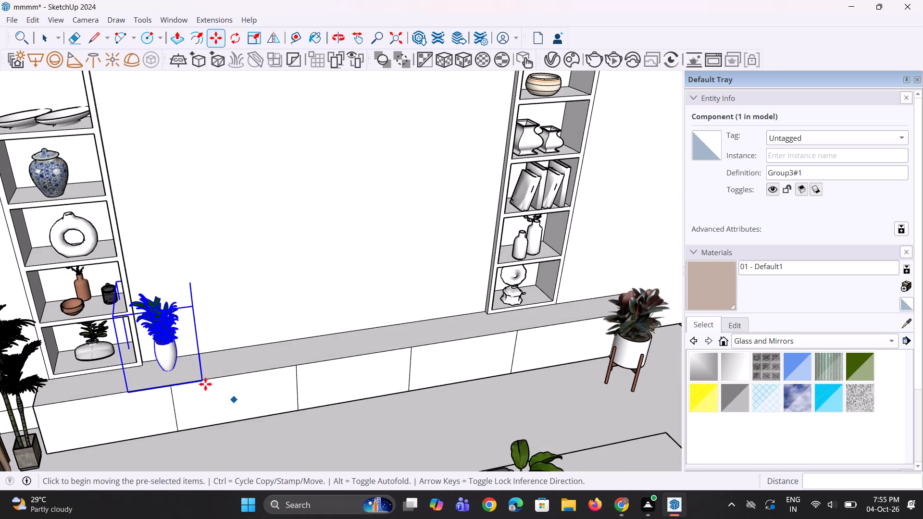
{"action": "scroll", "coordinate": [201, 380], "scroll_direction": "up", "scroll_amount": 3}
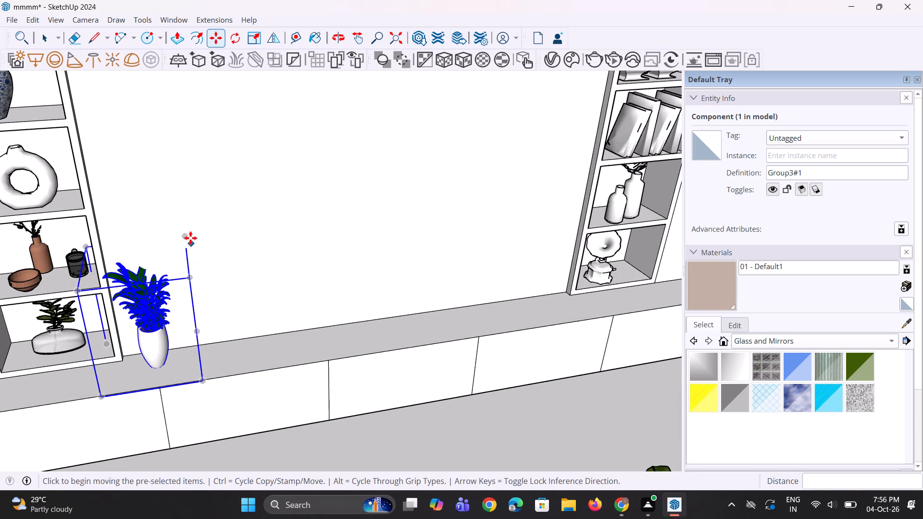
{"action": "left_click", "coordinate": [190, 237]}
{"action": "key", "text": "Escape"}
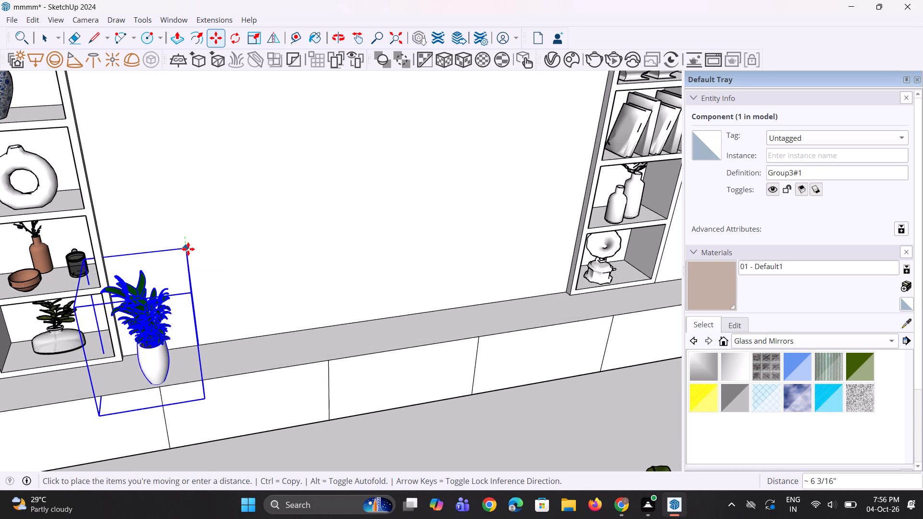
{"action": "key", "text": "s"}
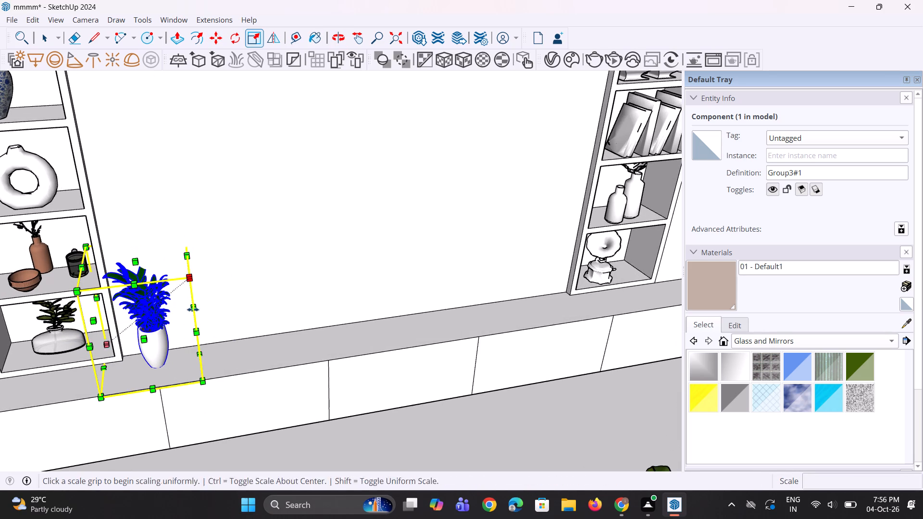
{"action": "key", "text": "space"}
Deselect the plant and check its size and placement against the whole shelving wall.
{"action": "scroll", "coordinate": [194, 351], "scroll_direction": "down", "scroll_amount": 9}
{"action": "middle_click_drag", "start_coordinate": [194, 351], "coordinate": [167, 301]}
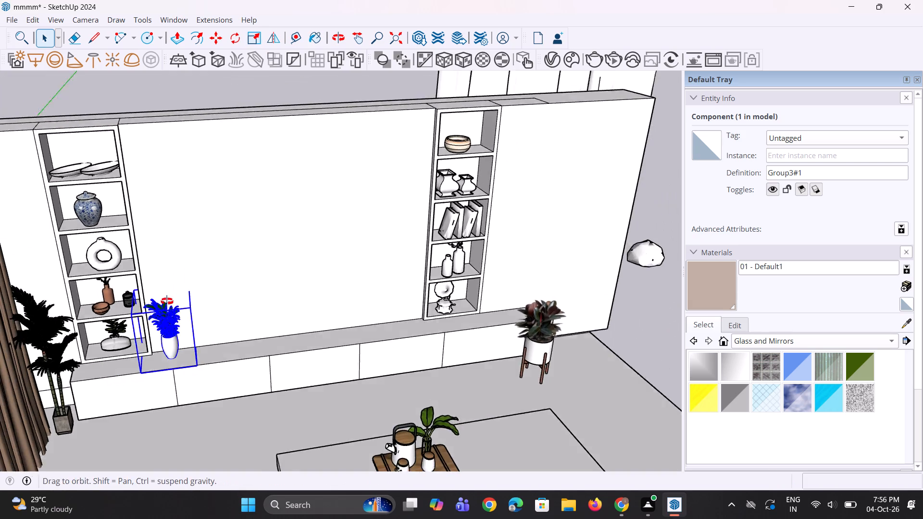
{"action": "middle_click_drag", "start_coordinate": [167, 301], "coordinate": [165, 300]}
{"action": "left_click", "coordinate": [285, 101]}
{"action": "scroll", "coordinate": [265, 300], "scroll_direction": "down", "scroll_amount": 2}
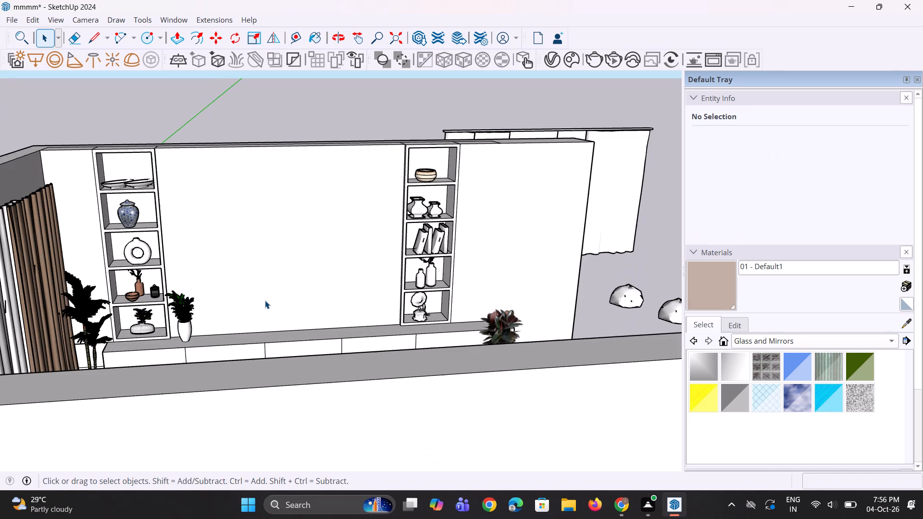
{"action": "middle_click_drag", "start_coordinate": [265, 310], "coordinate": [230, 334]}
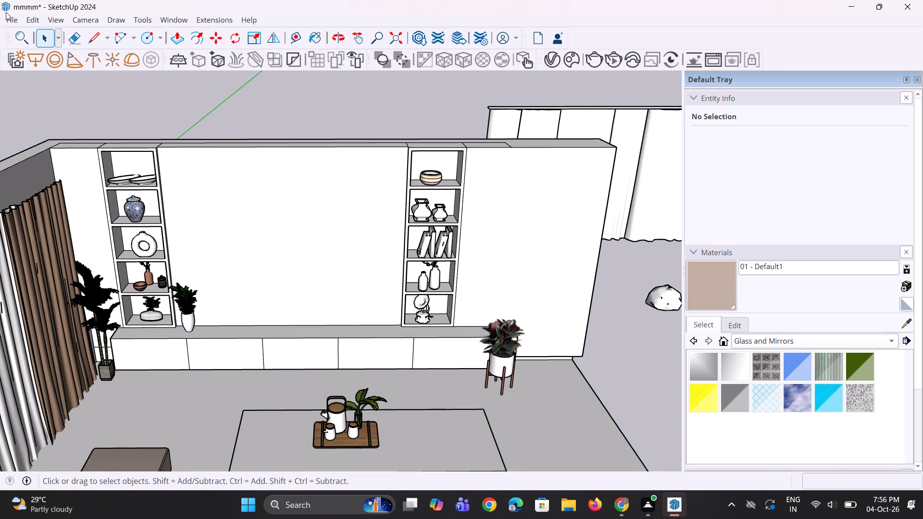
Browse the importable models in the Downloads folder for further decor, and close the import dialog without importing.
{"action": "left_click", "coordinate": [10, 20]}
{"action": "left_click", "coordinate": [112, 186]}
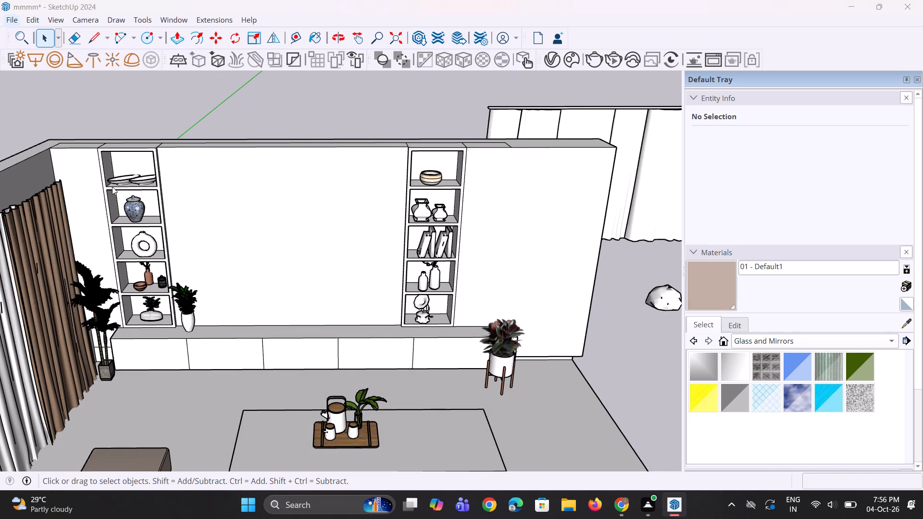
{"action": "scroll", "coordinate": [200, 212], "scroll_direction": "down", "scroll_amount": 14}
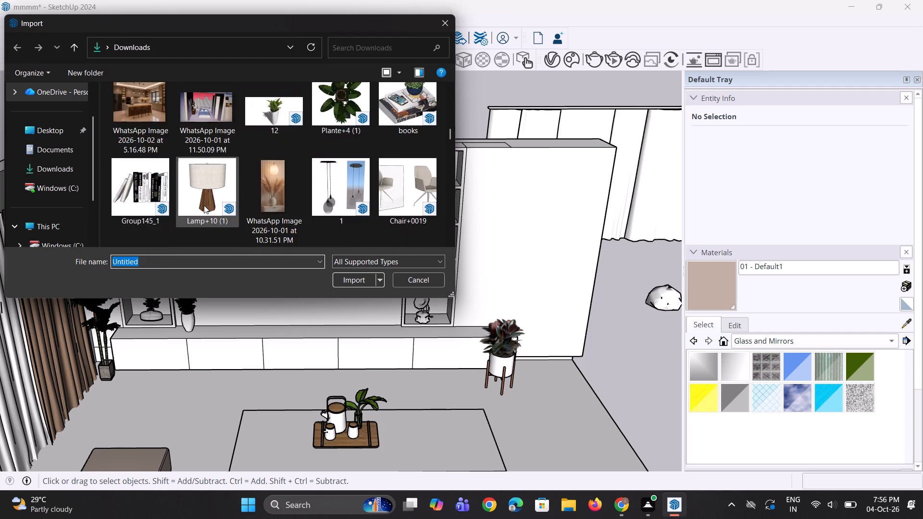
{"action": "scroll", "coordinate": [204, 205], "scroll_direction": "down", "scroll_amount": 19}
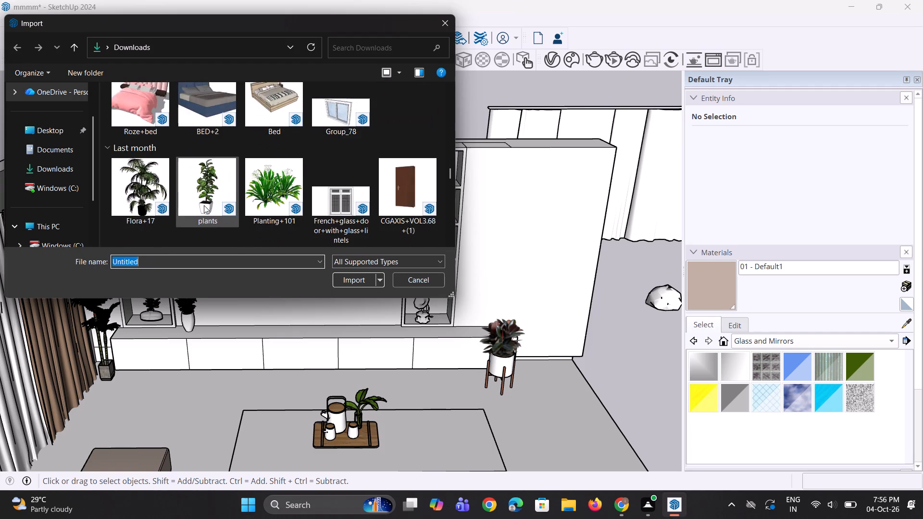
{"action": "scroll", "coordinate": [204, 205], "scroll_direction": "down", "scroll_amount": 12}
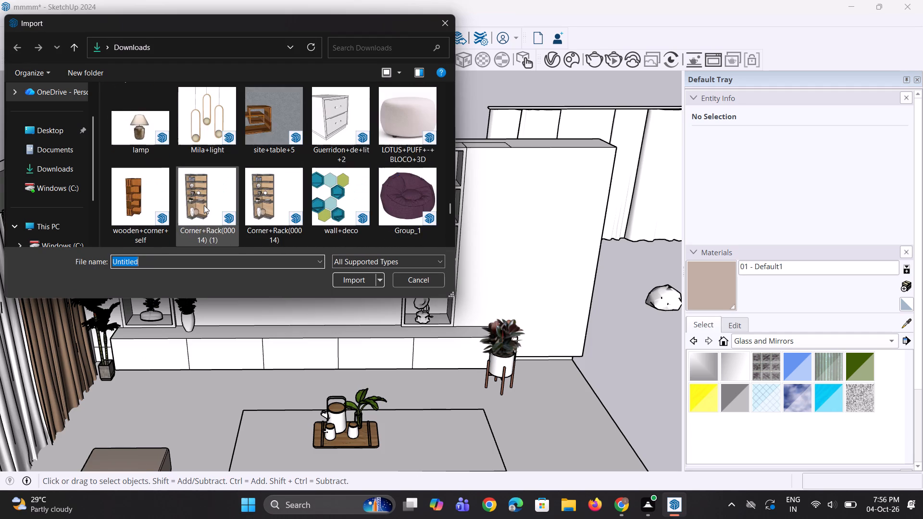
{"action": "scroll", "coordinate": [204, 205], "scroll_direction": "up", "scroll_amount": 5}
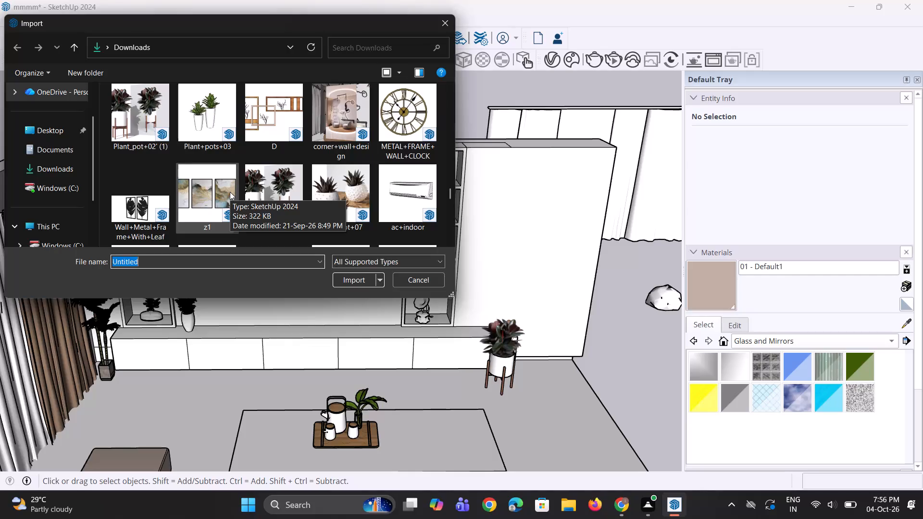
{"action": "key", "text": "ctrl+d"}
{"action": "key", "text": "ctrl+s"}
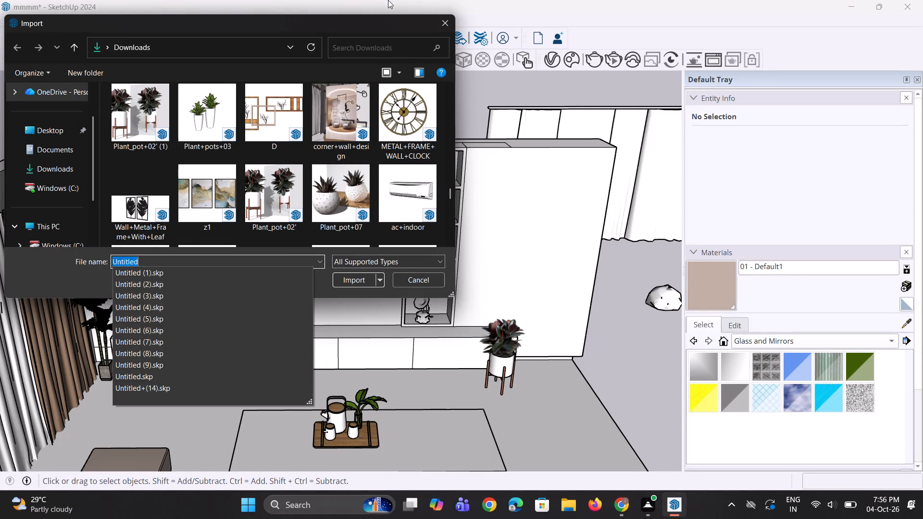
{"action": "left_click", "coordinate": [450, 21]}
Save the model.
{"action": "key", "text": "ctrl+s"}
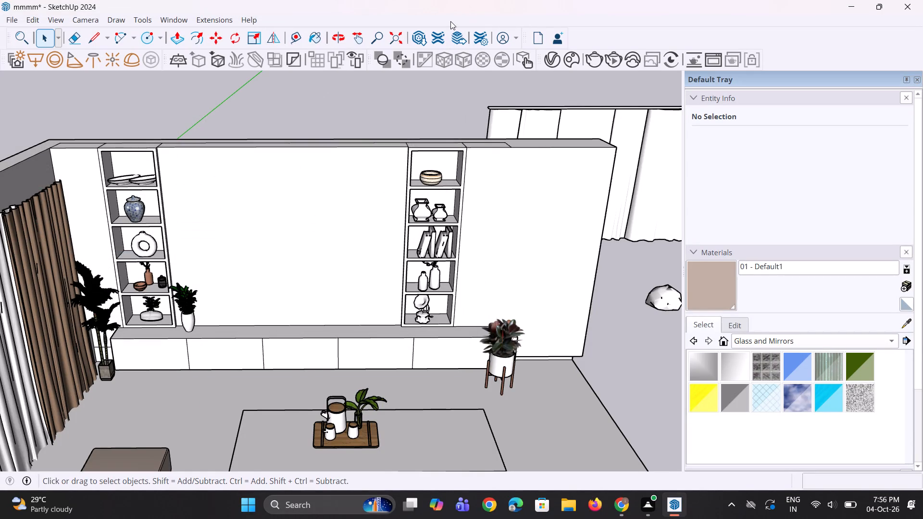
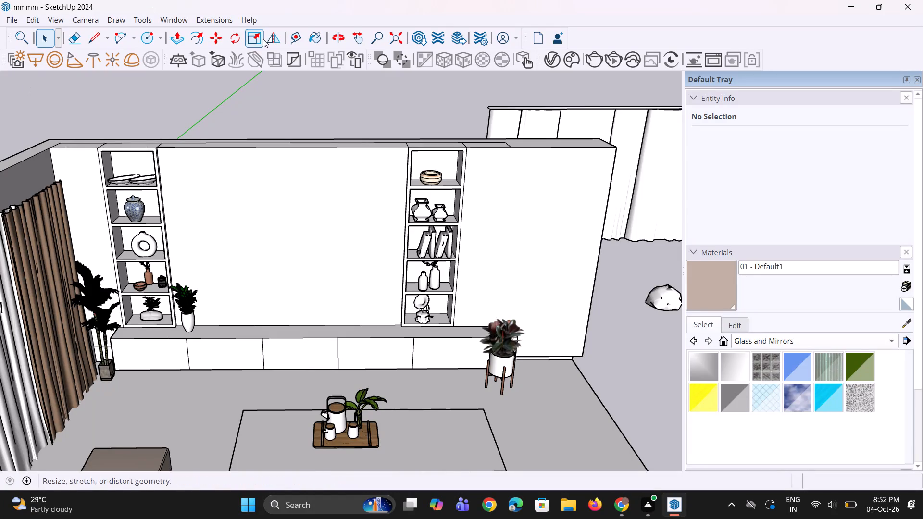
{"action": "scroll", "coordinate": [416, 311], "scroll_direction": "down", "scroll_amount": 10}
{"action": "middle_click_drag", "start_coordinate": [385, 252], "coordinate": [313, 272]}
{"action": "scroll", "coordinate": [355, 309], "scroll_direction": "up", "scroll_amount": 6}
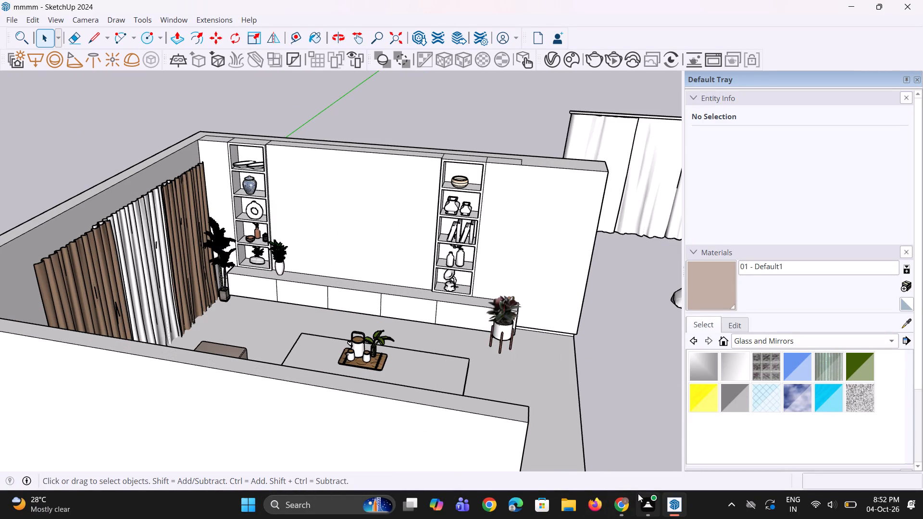
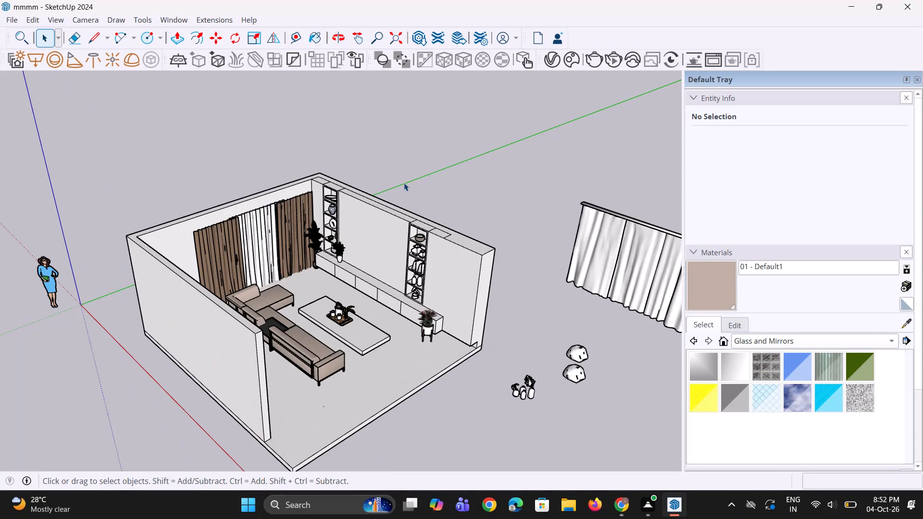
Import the black TV model "Untitled" from Downloads and place it above the low cabinet, between the shelving columns.
{"action": "scroll", "coordinate": [361, 194], "scroll_direction": "up", "scroll_amount": 2}
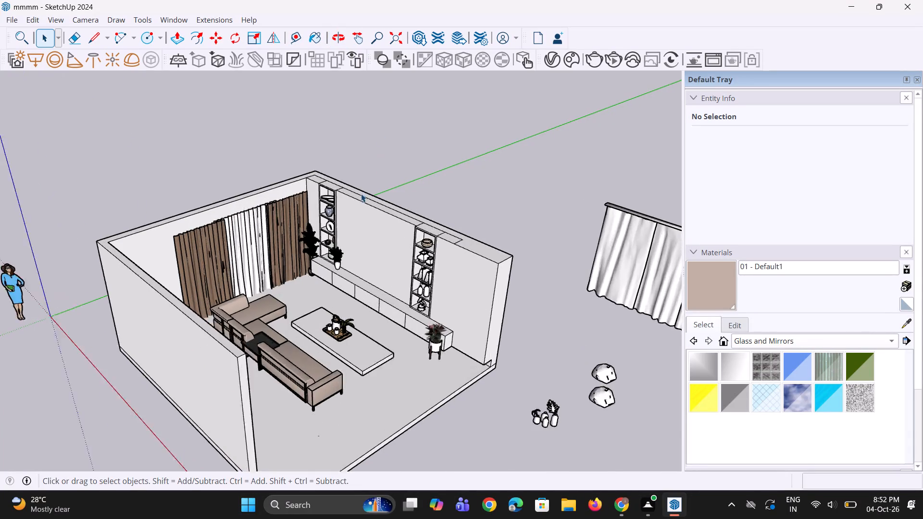
{"action": "scroll", "coordinate": [361, 194], "scroll_direction": "up", "scroll_amount": 4}
{"action": "middle_click_drag", "start_coordinate": [386, 332], "coordinate": [410, 293]}
{"action": "scroll", "coordinate": [393, 256], "scroll_direction": "down", "scroll_amount": 4}
{"action": "middle_click_drag", "start_coordinate": [388, 316], "coordinate": [405, 315]}
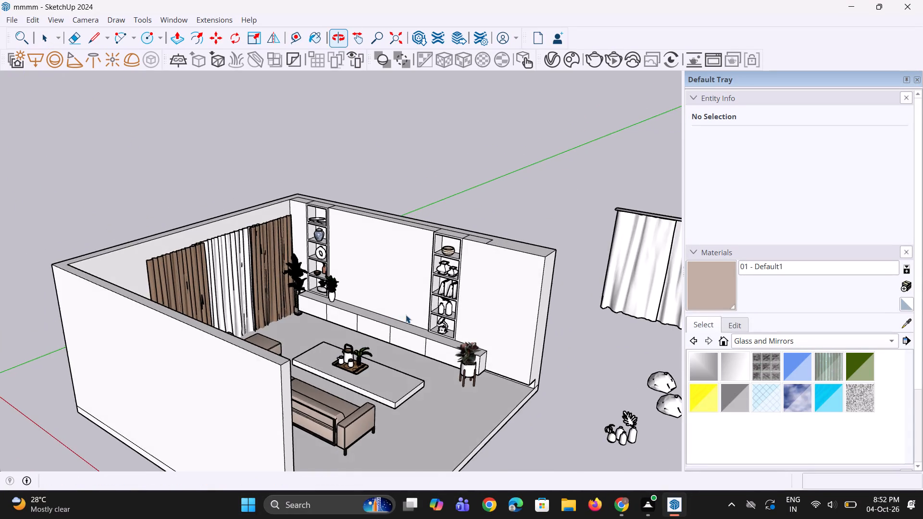
{"action": "scroll", "coordinate": [416, 325], "scroll_direction": "up", "scroll_amount": 7}
{"action": "scroll", "coordinate": [341, 325], "scroll_direction": "down", "scroll_amount": 6}
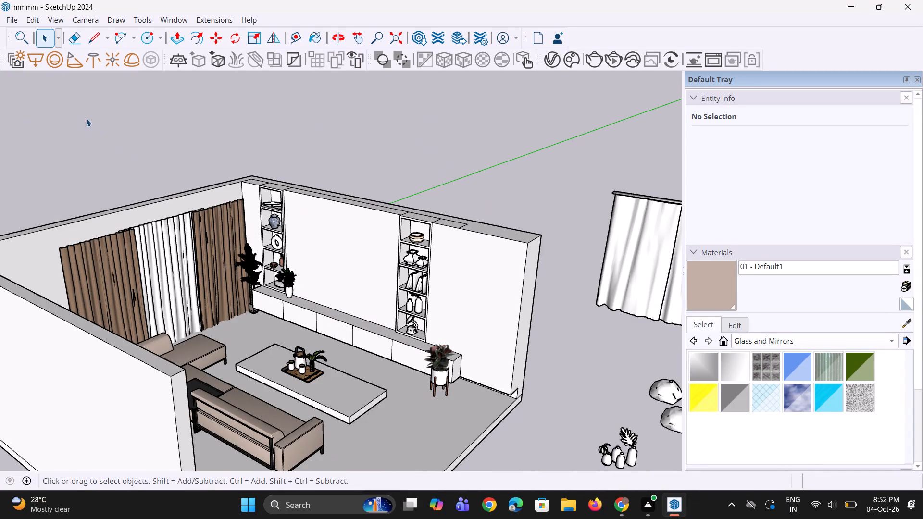
{"action": "left_click", "coordinate": [12, 18]}
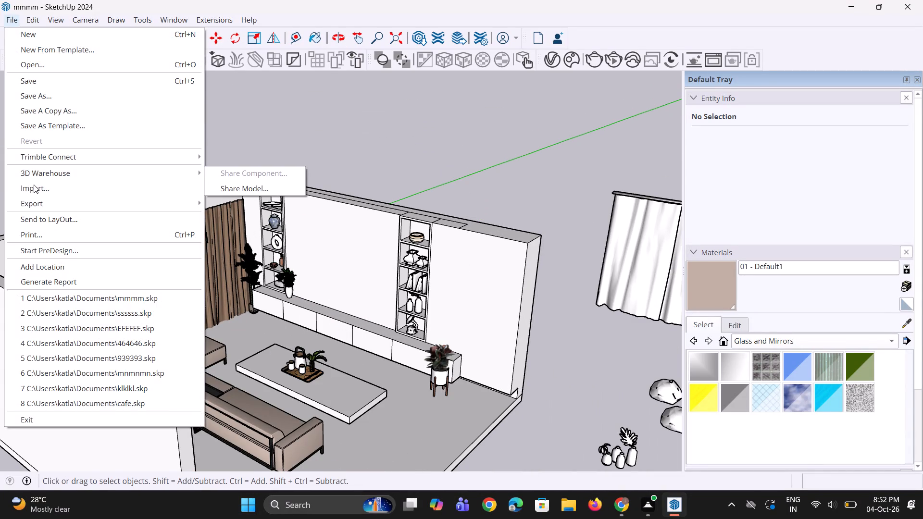
{"action": "left_click", "coordinate": [36, 189]}
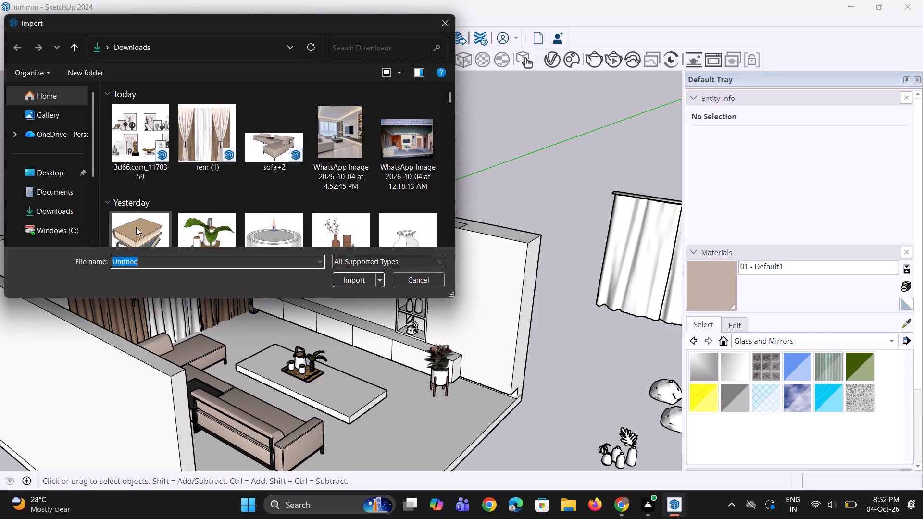
{"action": "scroll", "coordinate": [296, 152], "scroll_direction": "down", "scroll_amount": 3}
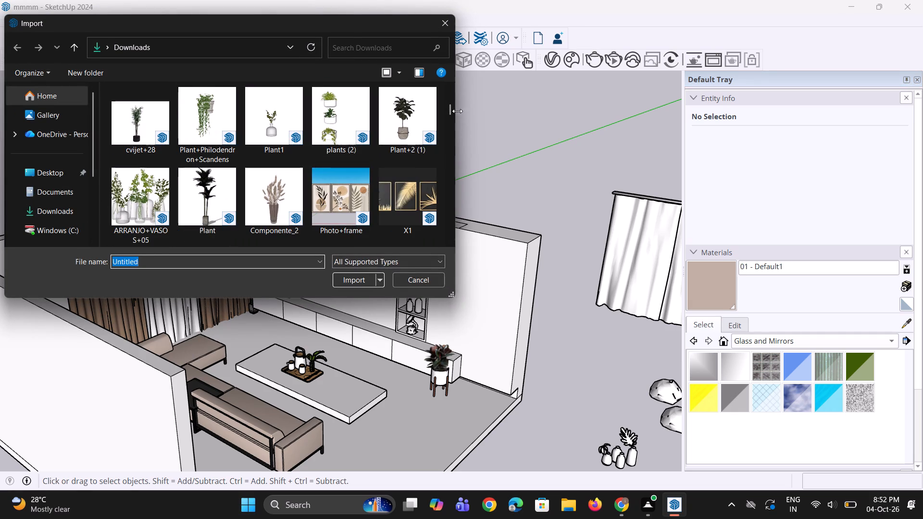
{"action": "left_click_drag", "start_coordinate": [452, 107], "coordinate": [449, 170]}
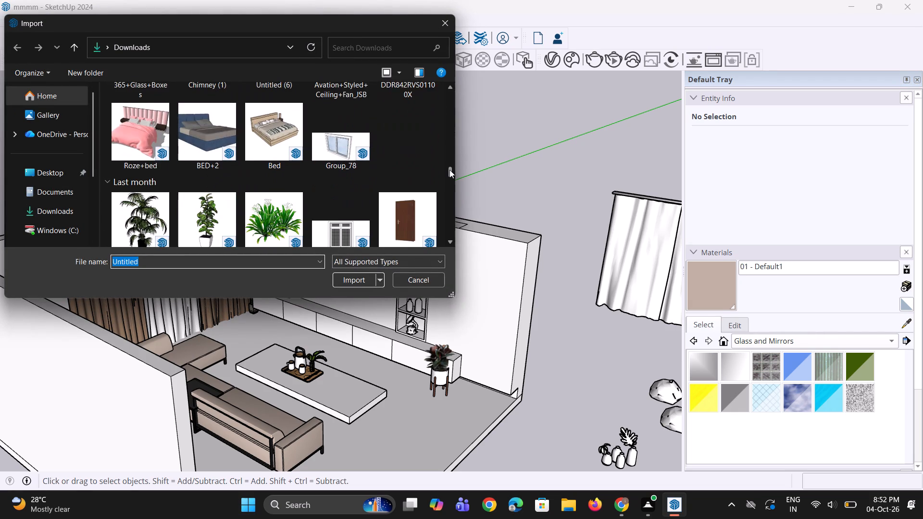
{"action": "left_click_drag", "start_coordinate": [449, 170], "coordinate": [448, 188]}
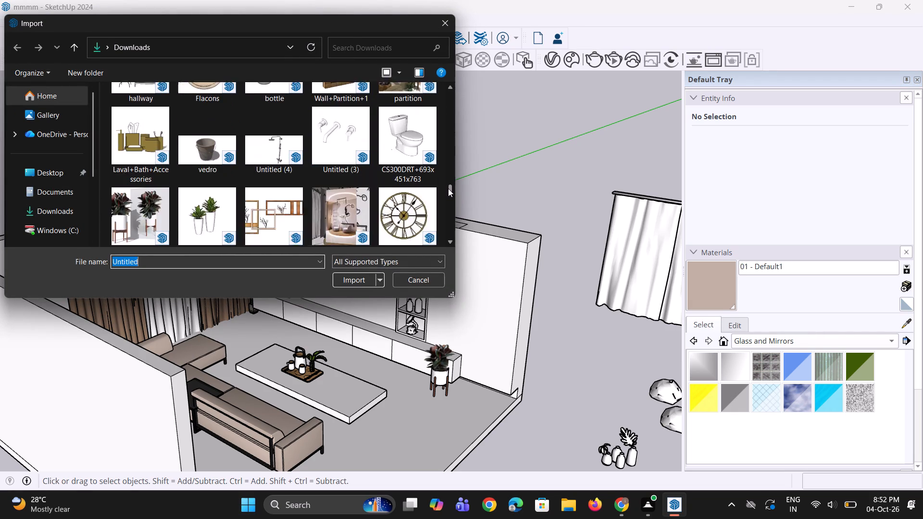
{"action": "left_click_drag", "start_coordinate": [448, 188], "coordinate": [445, 206]}
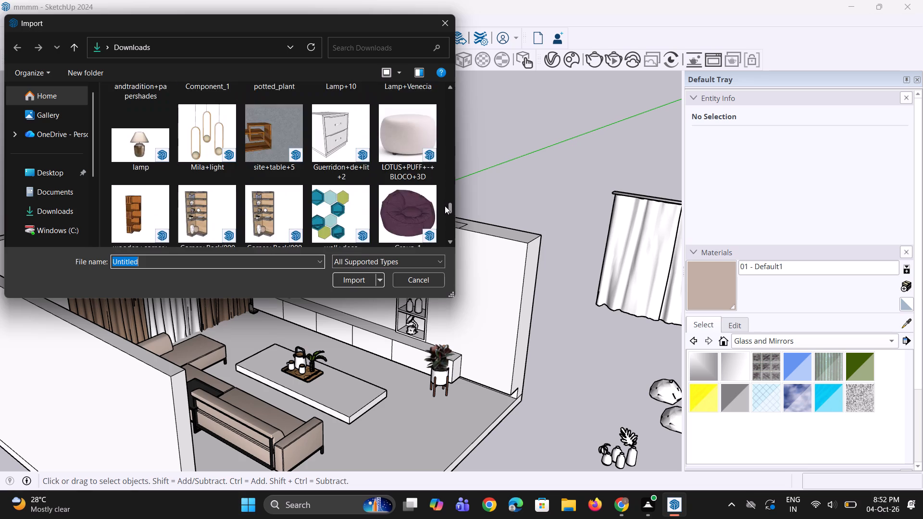
{"action": "left_click_drag", "start_coordinate": [445, 206], "coordinate": [443, 220]}
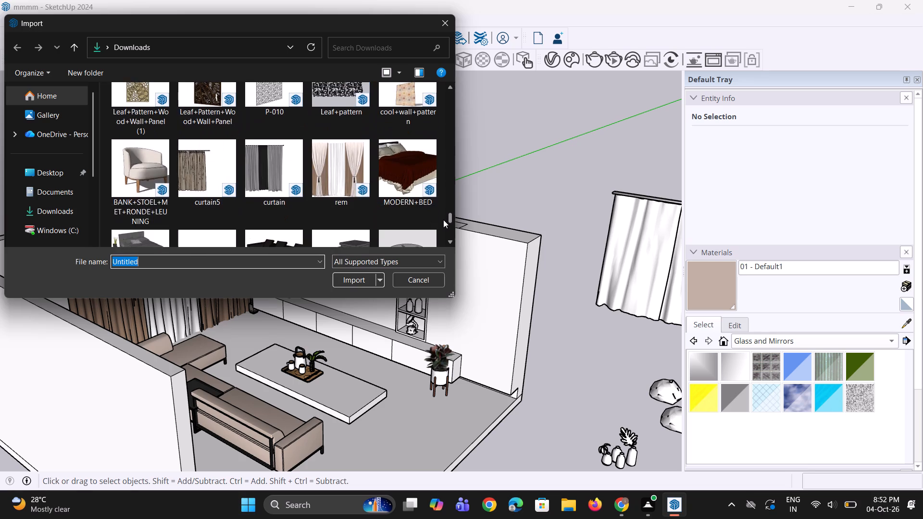
{"action": "left_click_drag", "start_coordinate": [443, 220], "coordinate": [443, 223]}
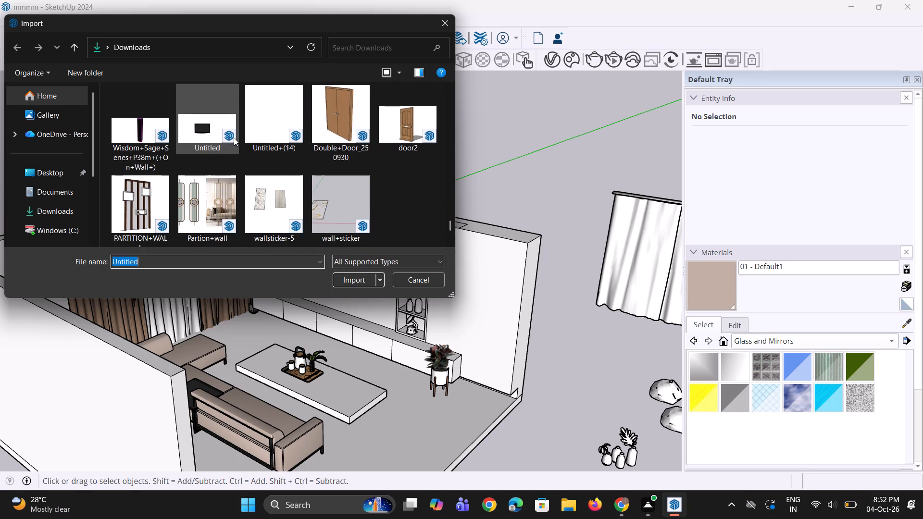
{"action": "left_click", "coordinate": [234, 137]}
{"action": "left_click", "coordinate": [351, 280]}
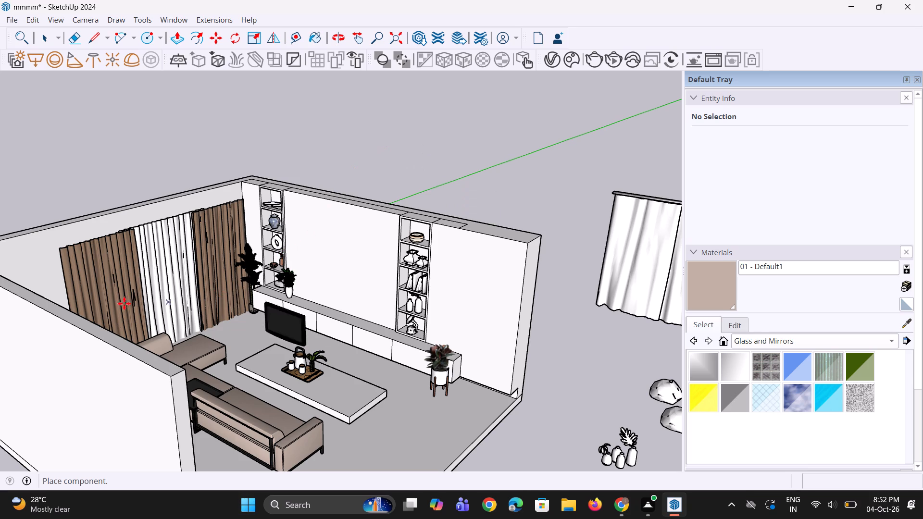
{"action": "left_click", "coordinate": [200, 263]}
Move the TV higher above the low cabinet and back against the wall between the two shelving columns.
{"action": "middle_click_drag", "start_coordinate": [278, 297], "coordinate": [378, 321]}
{"action": "scroll", "coordinate": [343, 294], "scroll_direction": "up", "scroll_amount": 2}
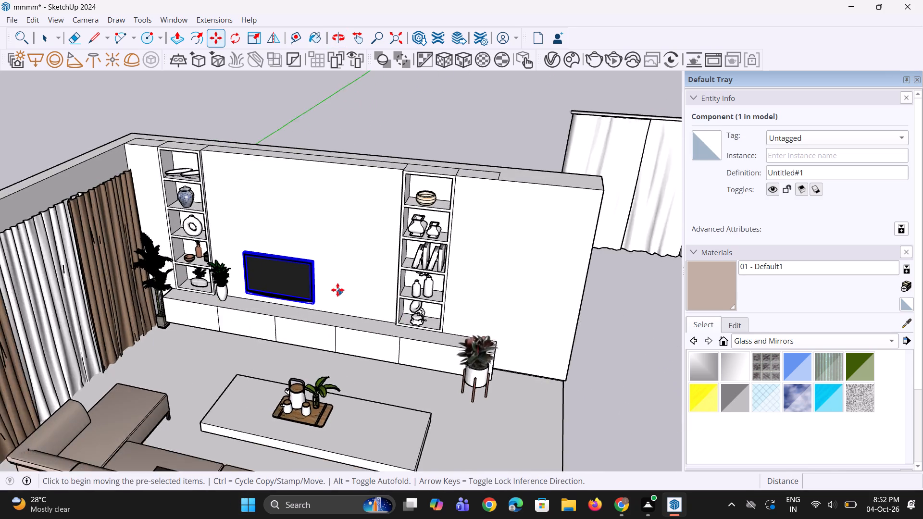
{"action": "scroll", "coordinate": [337, 290], "scroll_direction": "up", "scroll_amount": 3}
{"action": "middle_click_drag", "start_coordinate": [316, 295], "coordinate": [183, 313]}
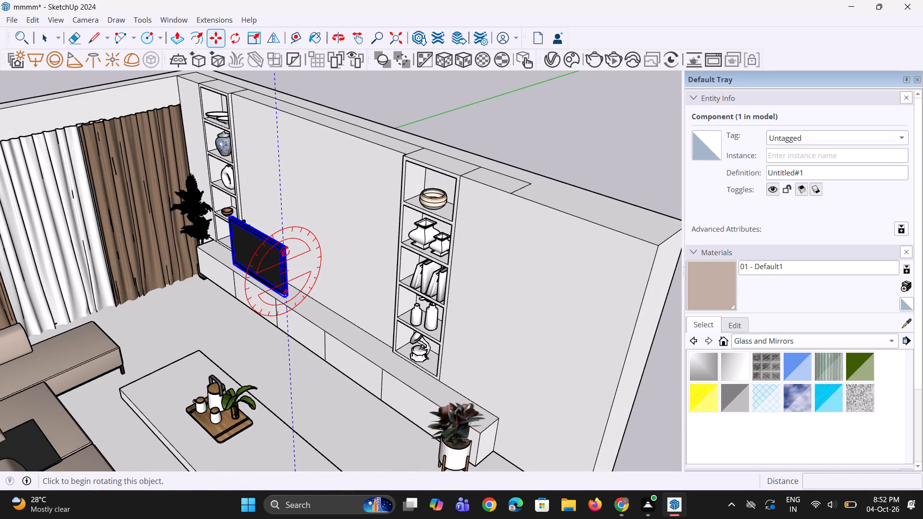
{"action": "left_click", "coordinate": [279, 246]}
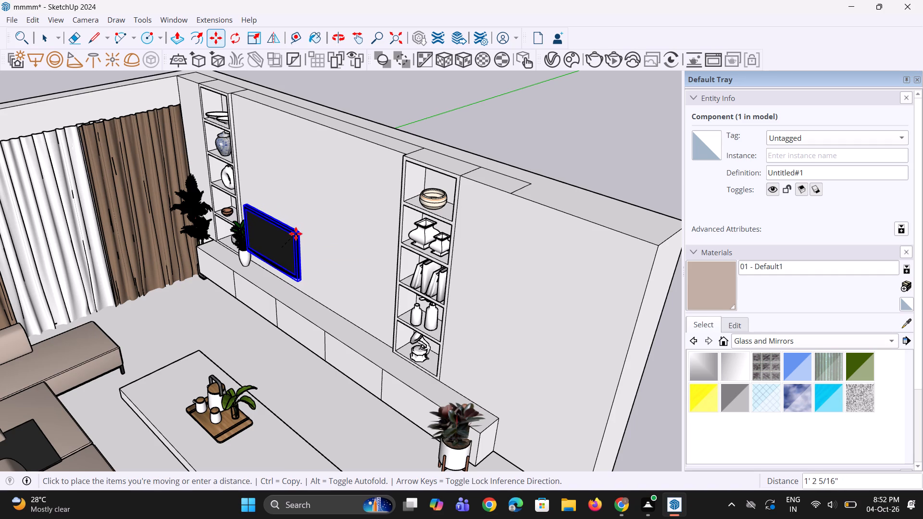
{"action": "left_click", "coordinate": [296, 234]}
{"action": "middle_click_drag", "start_coordinate": [257, 278], "coordinate": [176, 321]}
{"action": "scroll", "coordinate": [304, 204], "scroll_direction": "up", "scroll_amount": 5}
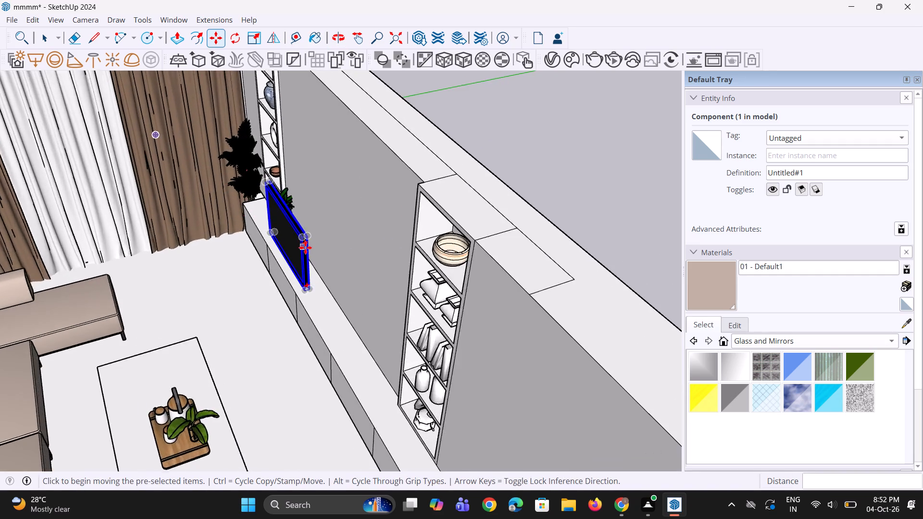
{"action": "scroll", "coordinate": [305, 247], "scroll_direction": "up", "scroll_amount": 2}
{"action": "left_click", "coordinate": [305, 234]}
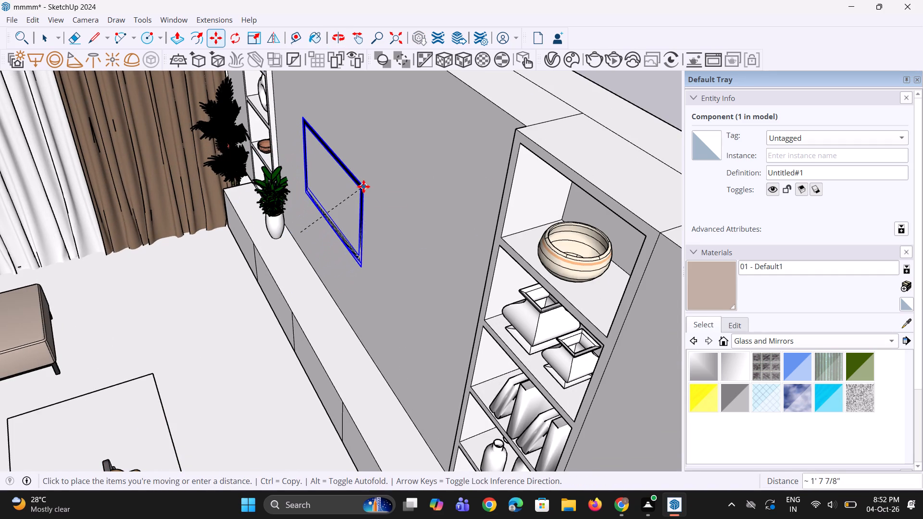
{"action": "left_click", "coordinate": [361, 188]}
Shift the TV slightly forward out of the wall so its screen sits in front of the wall face.
{"action": "middle_click_drag", "start_coordinate": [232, 240], "coordinate": [366, 225]}
{"action": "scroll", "coordinate": [366, 225], "scroll_direction": "down", "scroll_amount": 5}
{"action": "scroll", "coordinate": [238, 234], "scroll_direction": "down", "scroll_amount": 1}
{"action": "middle_click_drag", "start_coordinate": [230, 241], "coordinate": [370, 187]}
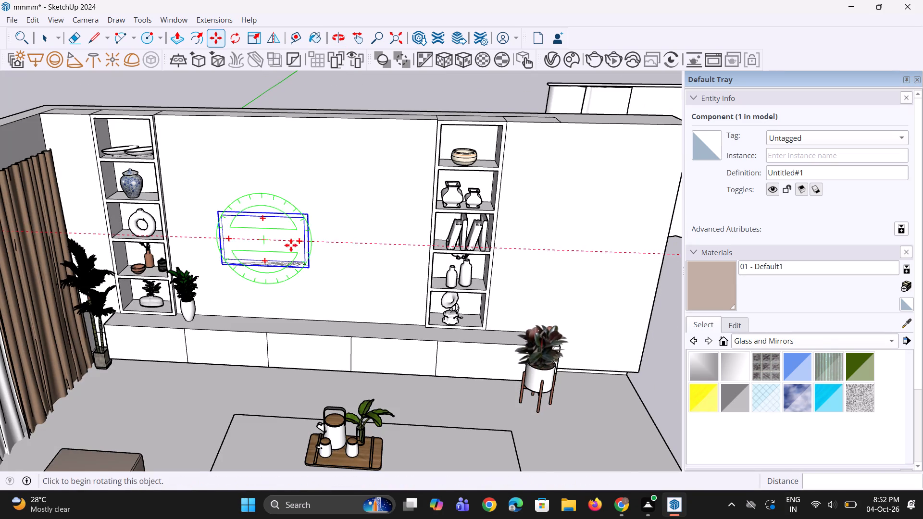
{"action": "scroll", "coordinate": [288, 246], "scroll_direction": "up", "scroll_amount": 10}
{"action": "left_click", "coordinate": [333, 225]}
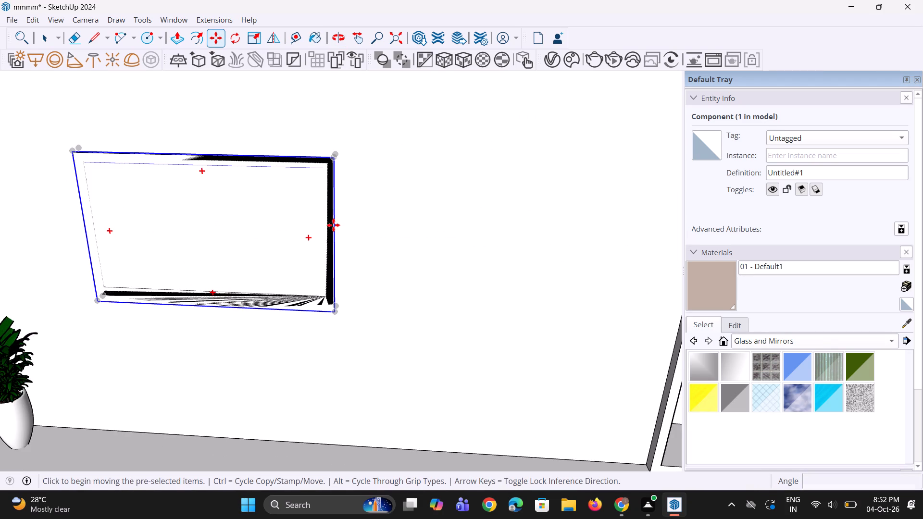
{"action": "left_click", "coordinate": [330, 235]}
Scale the TV about 1.86 times in width and 1.33 times in height.
{"action": "scroll", "coordinate": [284, 317], "scroll_direction": "down", "scroll_amount": 7}
{"action": "middle_click_drag", "start_coordinate": [293, 303], "coordinate": [312, 259]}
{"action": "scroll", "coordinate": [292, 307], "scroll_direction": "down", "scroll_amount": 1}
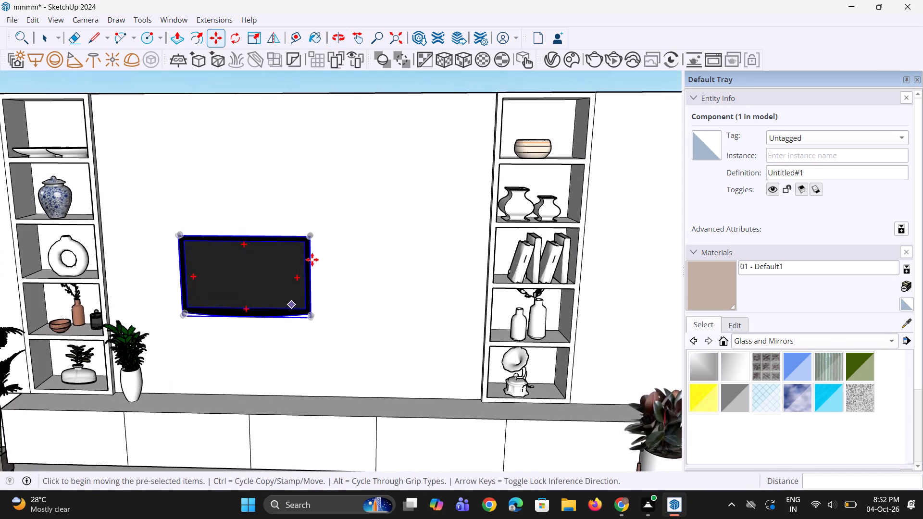
{"action": "key", "text": "s"}
{"action": "scroll", "coordinate": [313, 241], "scroll_direction": "up", "scroll_amount": 5}
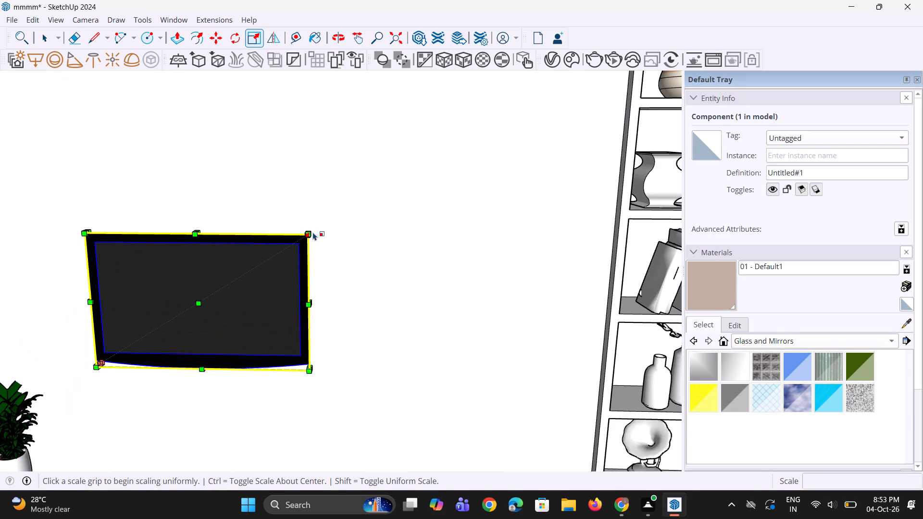
{"action": "left_click", "coordinate": [313, 232]}
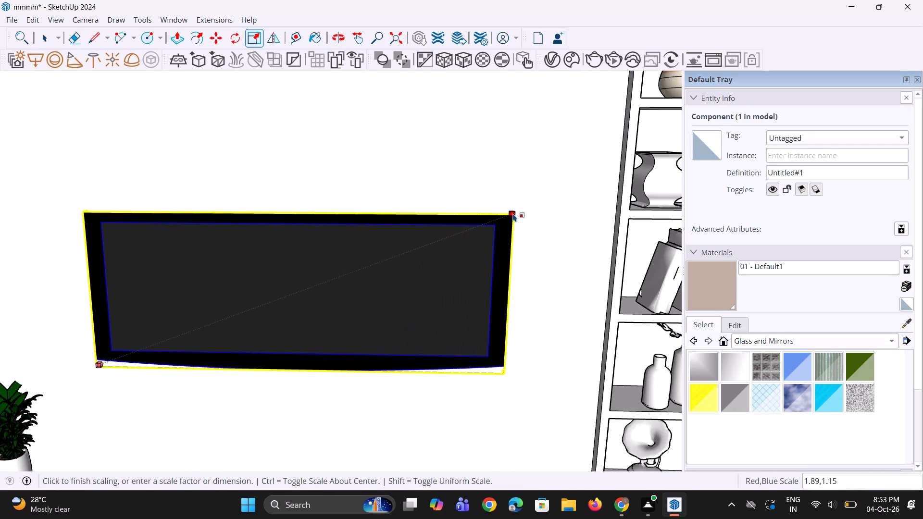
{"action": "left_click", "coordinate": [506, 187]}
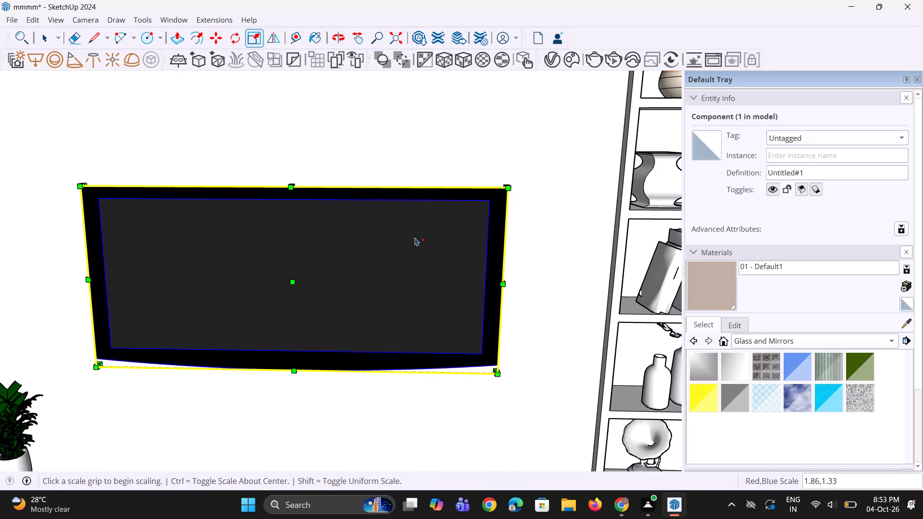
Import the "Wisdom+Sage+Series+P38m+(+On+Wall+)" model from Downloads and place it outside the room, near the spare curtain and decor.
{"action": "scroll", "coordinate": [400, 257], "scroll_direction": "down", "scroll_amount": 9}
{"action": "middle_click_drag", "start_coordinate": [399, 321], "coordinate": [275, 368]}
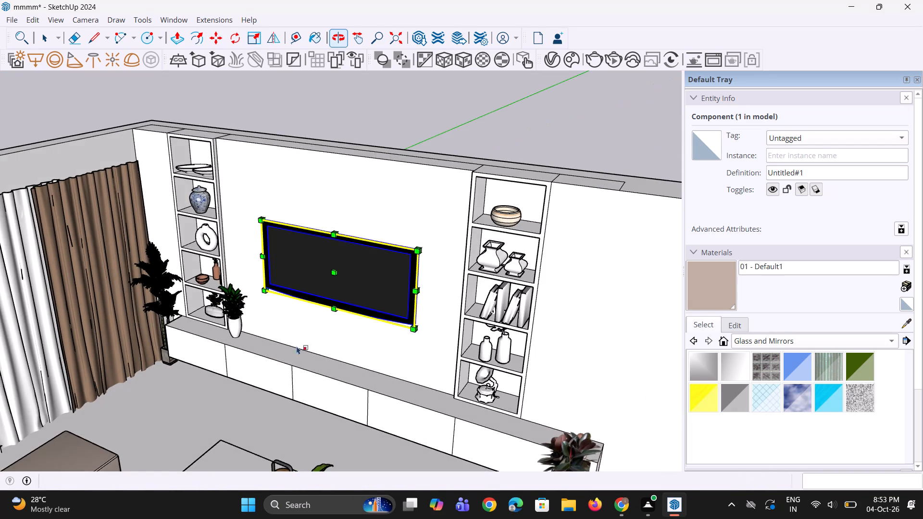
{"action": "scroll", "coordinate": [347, 316], "scroll_direction": "up", "scroll_amount": 3}
{"action": "scroll", "coordinate": [349, 316], "scroll_direction": "down", "scroll_amount": 3}
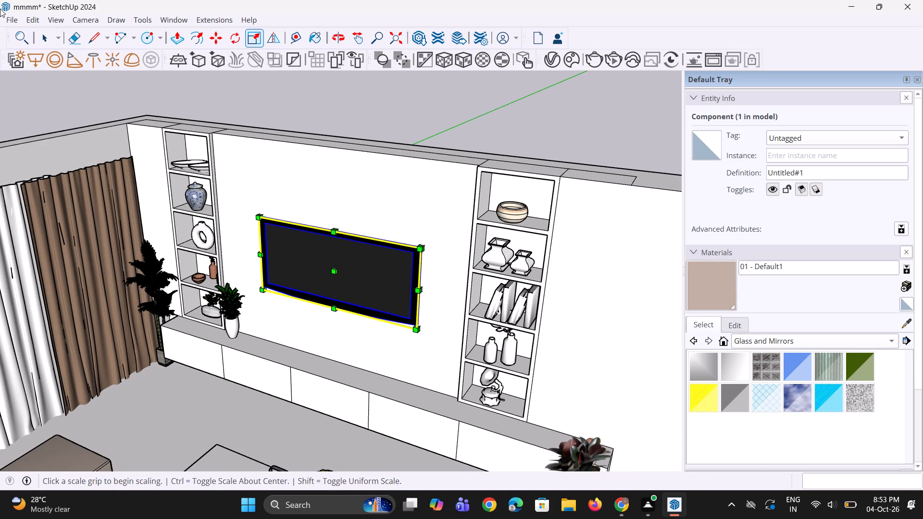
{"action": "left_click", "coordinate": [13, 17]}
{"action": "left_click", "coordinate": [84, 185]}
{"action": "scroll", "coordinate": [244, 198], "scroll_direction": "down", "scroll_amount": 17}
{"action": "scroll", "coordinate": [244, 198], "scroll_direction": "down", "scroll_amount": 15}
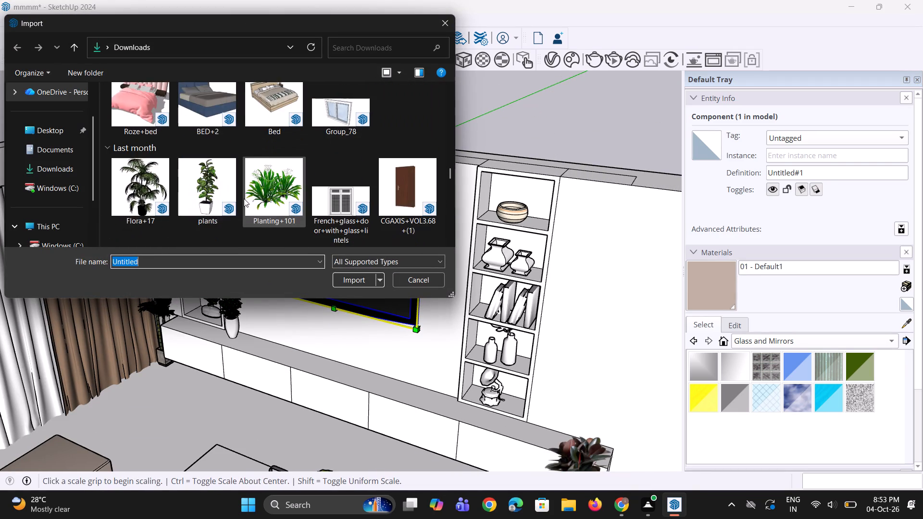
{"action": "scroll", "coordinate": [244, 198], "scroll_direction": "down", "scroll_amount": 4}
{"action": "scroll", "coordinate": [258, 206], "scroll_direction": "up", "scroll_amount": 1}
{"action": "scroll", "coordinate": [258, 206], "scroll_direction": "down", "scroll_amount": 5}
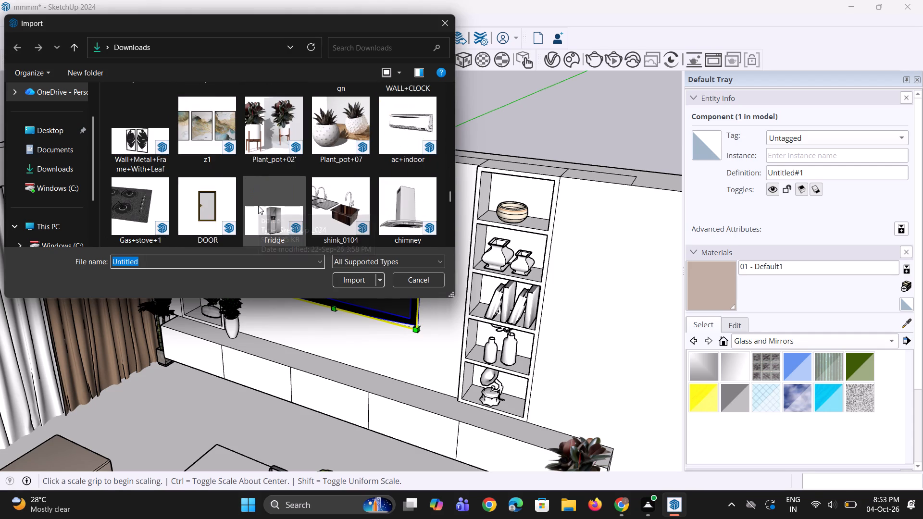
{"action": "scroll", "coordinate": [258, 206], "scroll_direction": "down", "scroll_amount": 8}
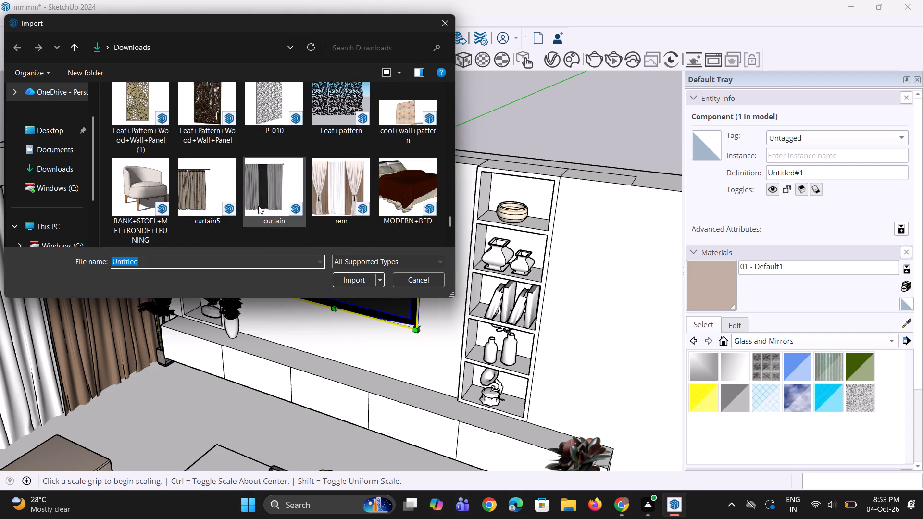
{"action": "scroll", "coordinate": [258, 206], "scroll_direction": "down", "scroll_amount": 3}
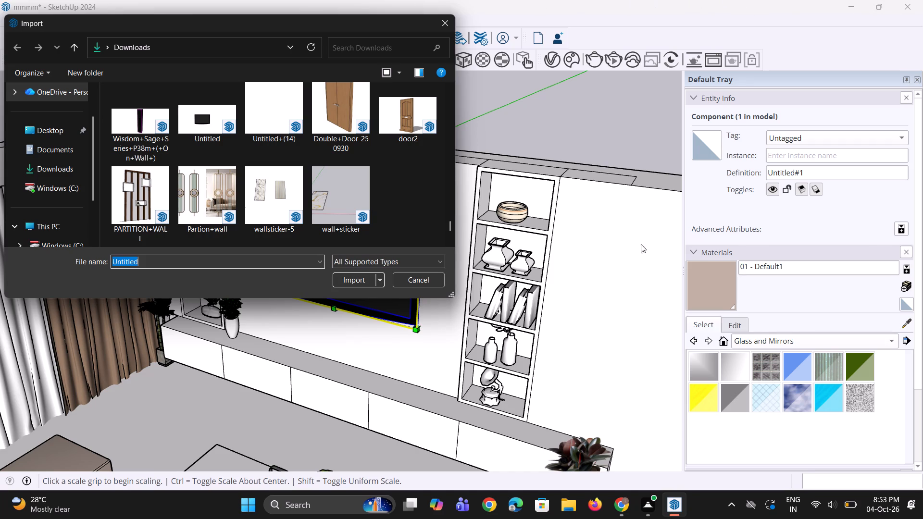
{"action": "left_click", "coordinate": [135, 116]}
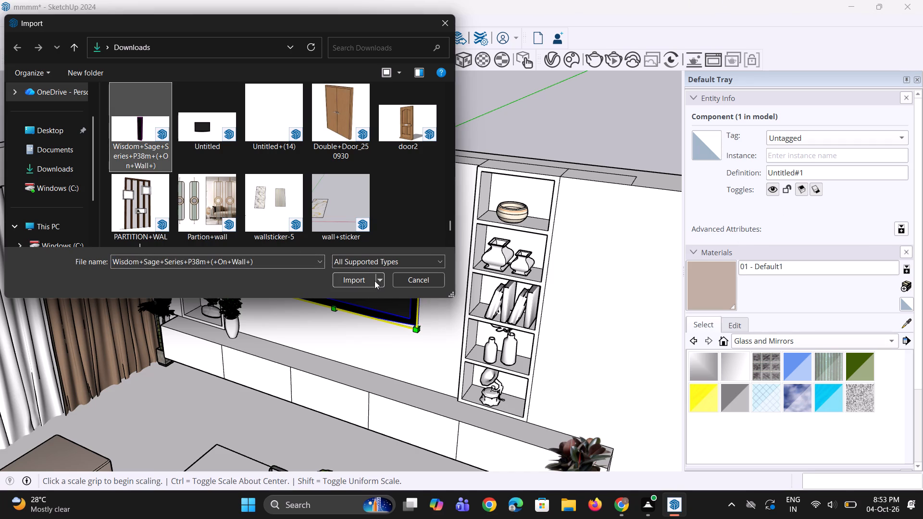
{"action": "left_click", "coordinate": [374, 281]}
{"action": "scroll", "coordinate": [333, 337], "scroll_direction": "down", "scroll_amount": 13}
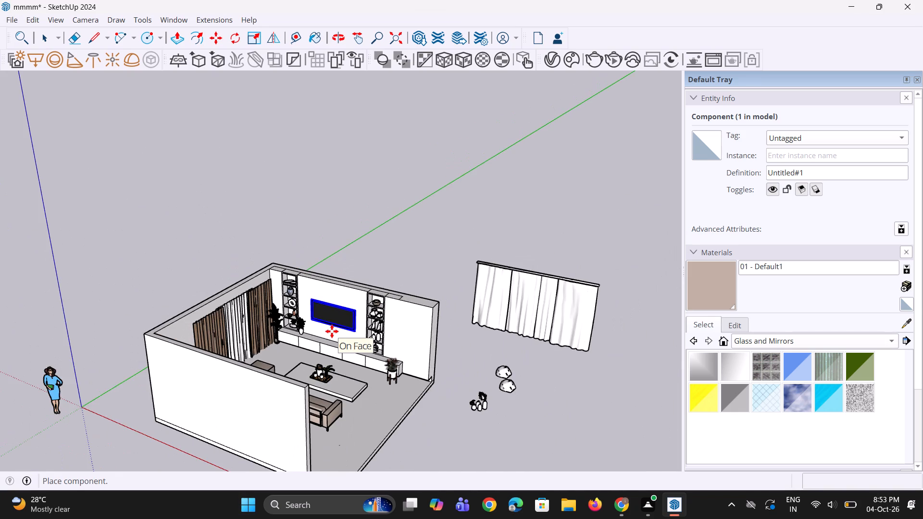
{"action": "scroll", "coordinate": [332, 331], "scroll_direction": "down", "scroll_amount": 1}
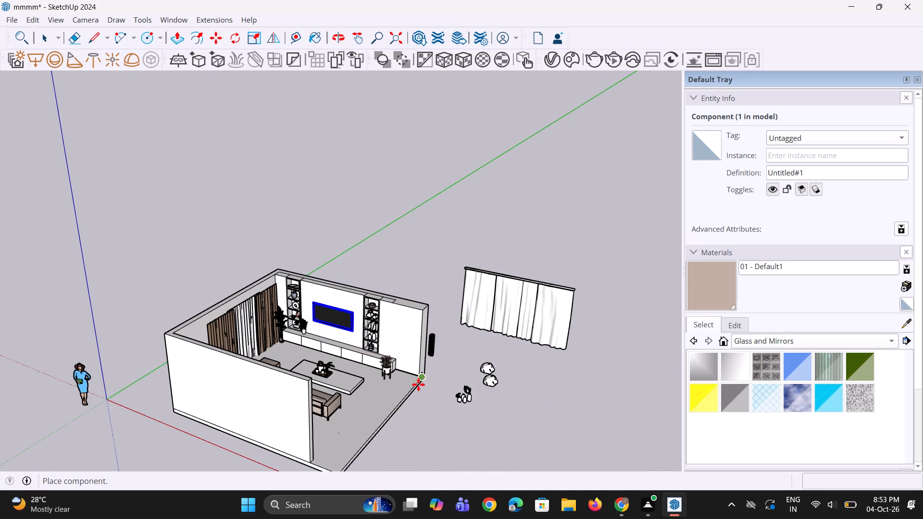
{"action": "left_click", "coordinate": [544, 408]}
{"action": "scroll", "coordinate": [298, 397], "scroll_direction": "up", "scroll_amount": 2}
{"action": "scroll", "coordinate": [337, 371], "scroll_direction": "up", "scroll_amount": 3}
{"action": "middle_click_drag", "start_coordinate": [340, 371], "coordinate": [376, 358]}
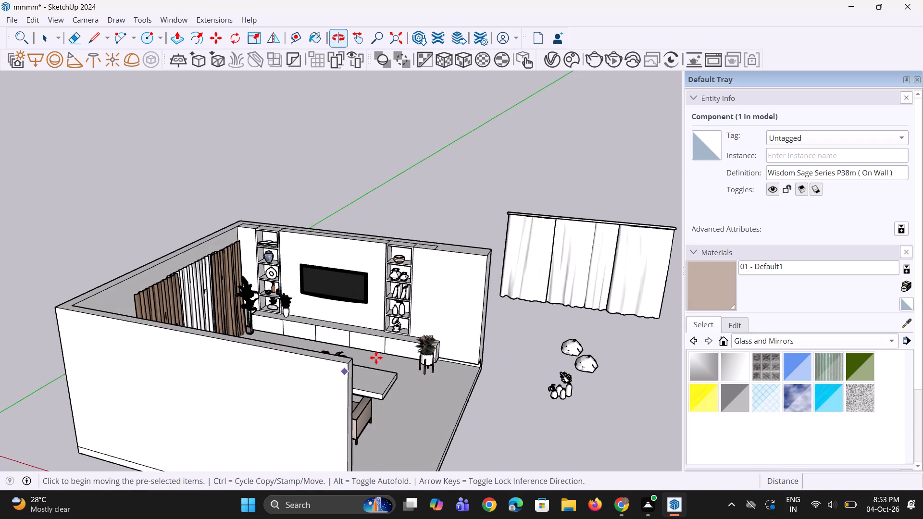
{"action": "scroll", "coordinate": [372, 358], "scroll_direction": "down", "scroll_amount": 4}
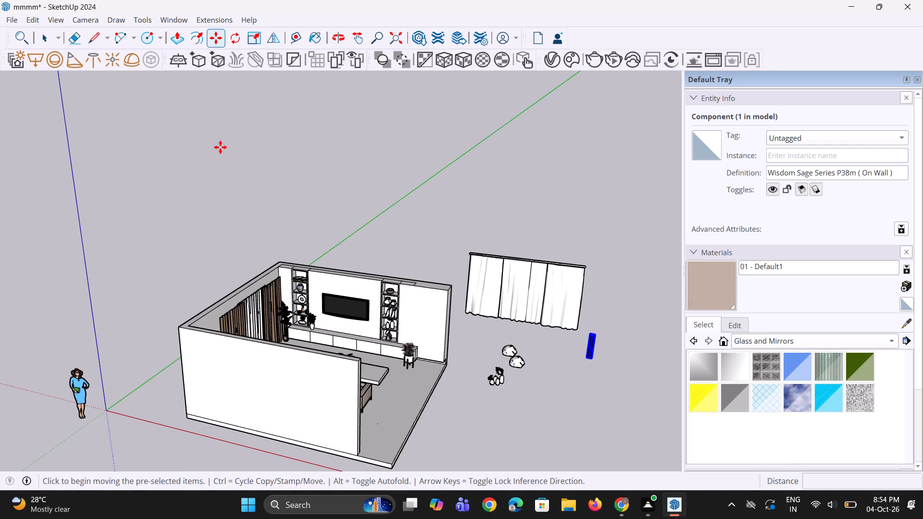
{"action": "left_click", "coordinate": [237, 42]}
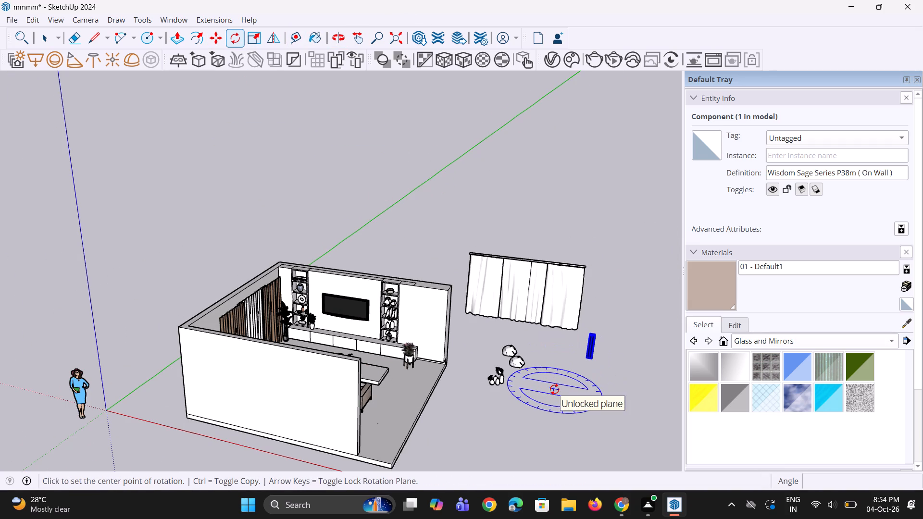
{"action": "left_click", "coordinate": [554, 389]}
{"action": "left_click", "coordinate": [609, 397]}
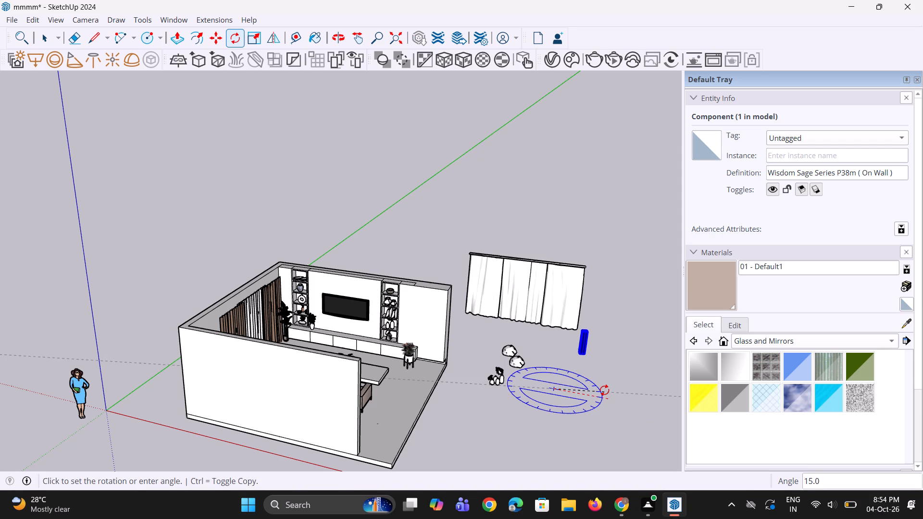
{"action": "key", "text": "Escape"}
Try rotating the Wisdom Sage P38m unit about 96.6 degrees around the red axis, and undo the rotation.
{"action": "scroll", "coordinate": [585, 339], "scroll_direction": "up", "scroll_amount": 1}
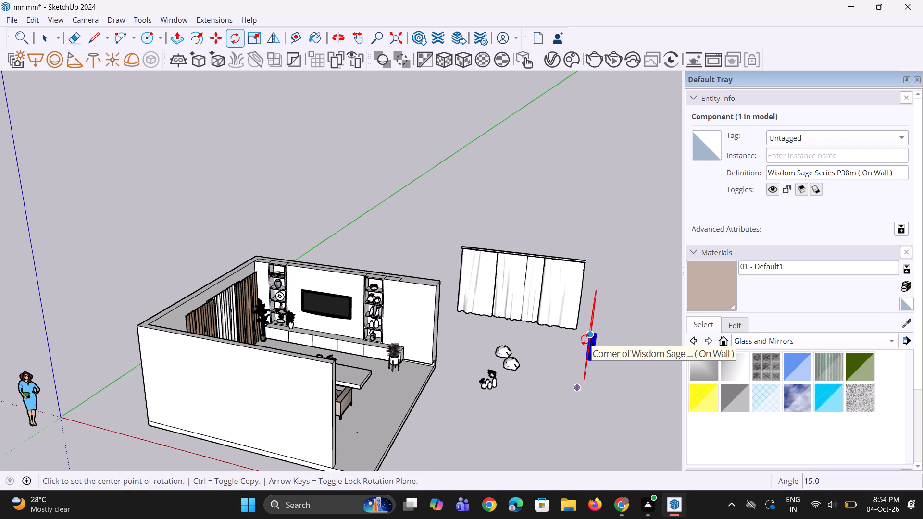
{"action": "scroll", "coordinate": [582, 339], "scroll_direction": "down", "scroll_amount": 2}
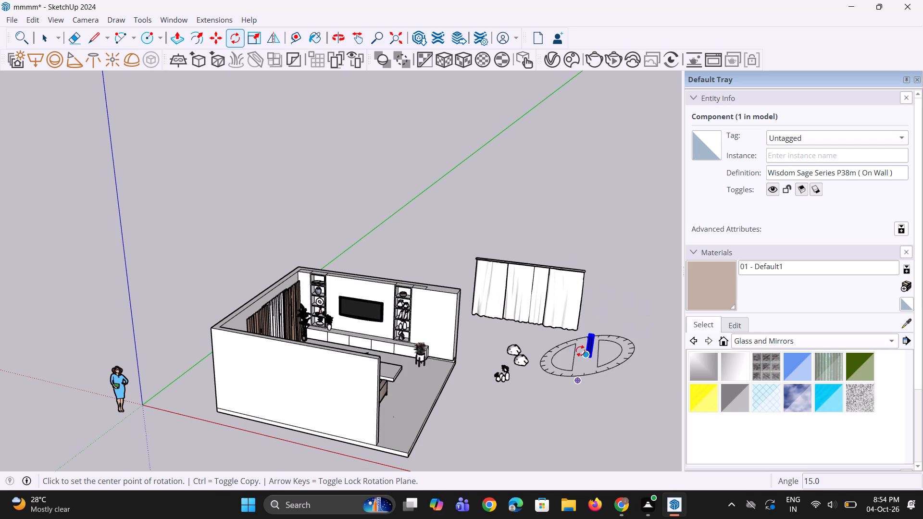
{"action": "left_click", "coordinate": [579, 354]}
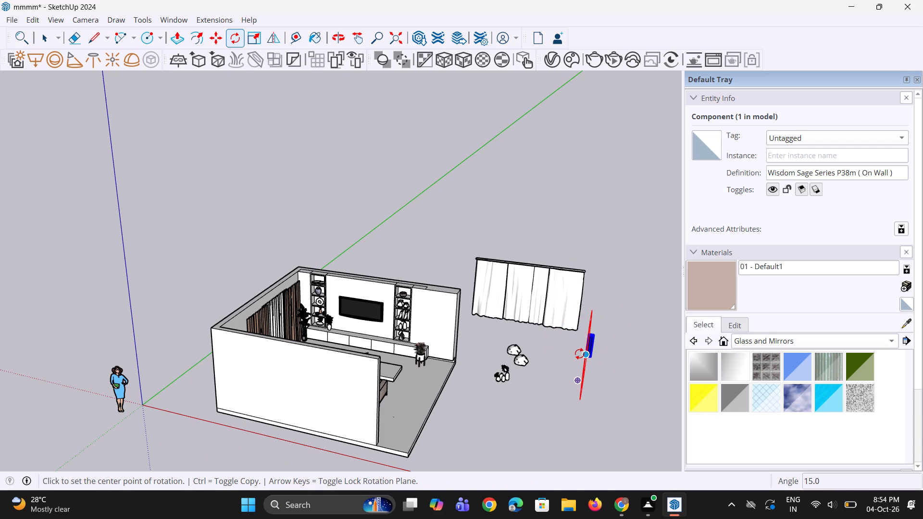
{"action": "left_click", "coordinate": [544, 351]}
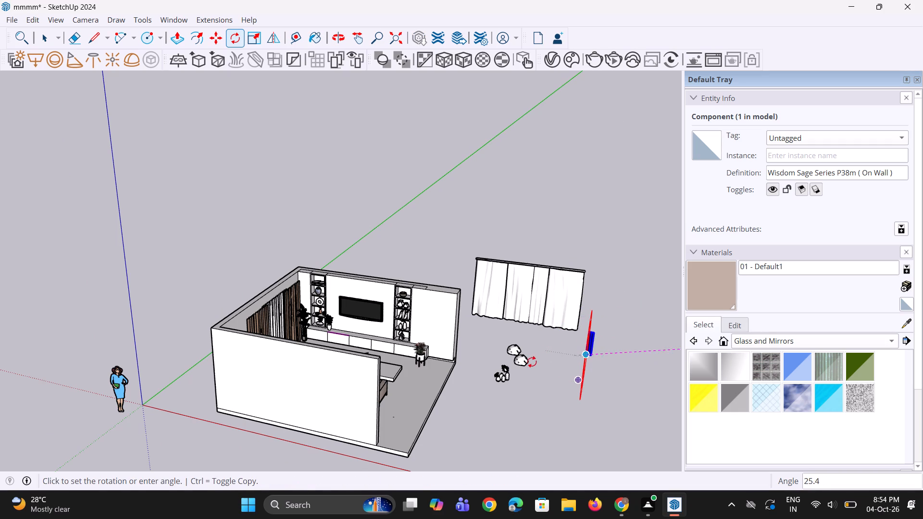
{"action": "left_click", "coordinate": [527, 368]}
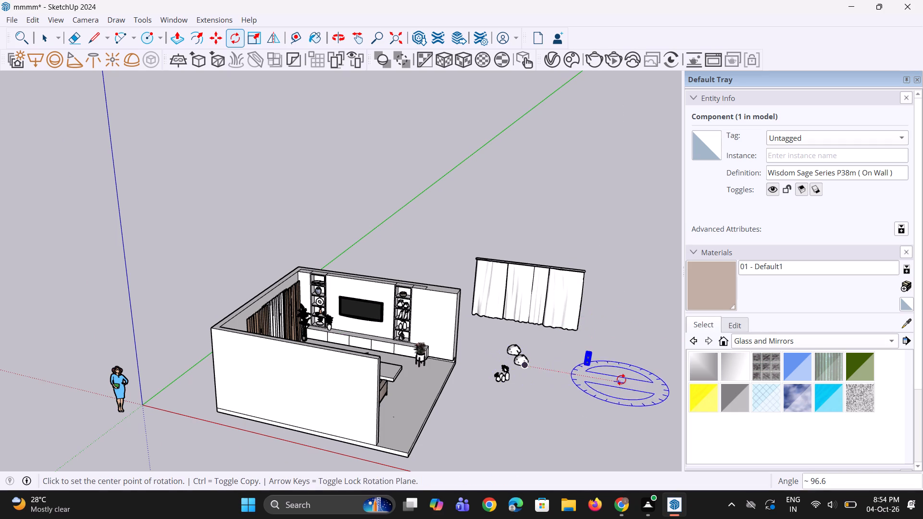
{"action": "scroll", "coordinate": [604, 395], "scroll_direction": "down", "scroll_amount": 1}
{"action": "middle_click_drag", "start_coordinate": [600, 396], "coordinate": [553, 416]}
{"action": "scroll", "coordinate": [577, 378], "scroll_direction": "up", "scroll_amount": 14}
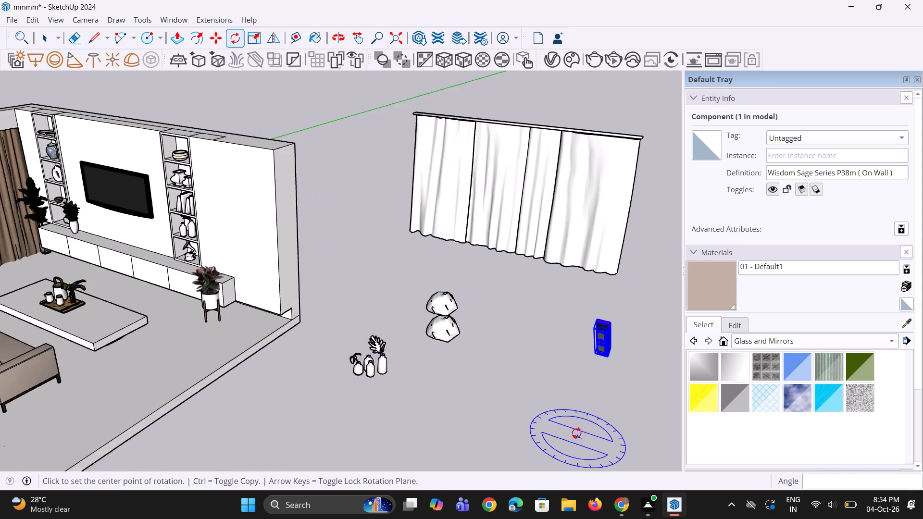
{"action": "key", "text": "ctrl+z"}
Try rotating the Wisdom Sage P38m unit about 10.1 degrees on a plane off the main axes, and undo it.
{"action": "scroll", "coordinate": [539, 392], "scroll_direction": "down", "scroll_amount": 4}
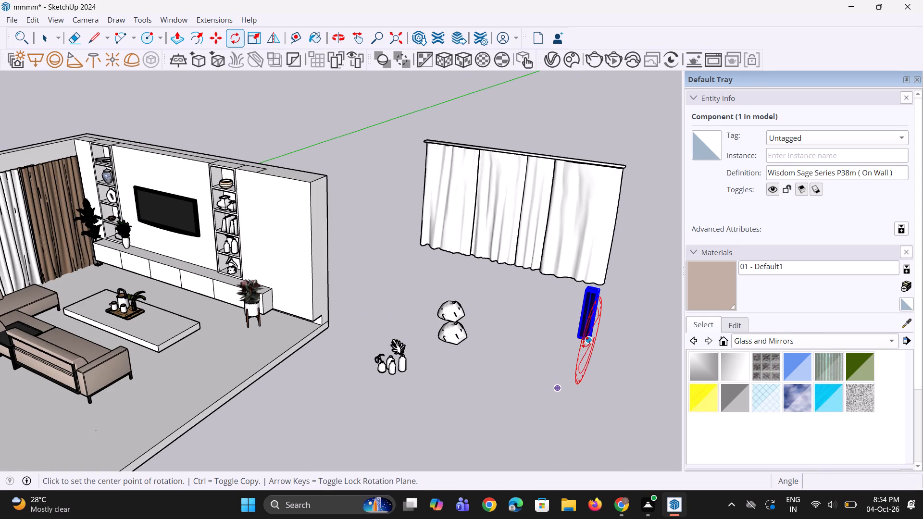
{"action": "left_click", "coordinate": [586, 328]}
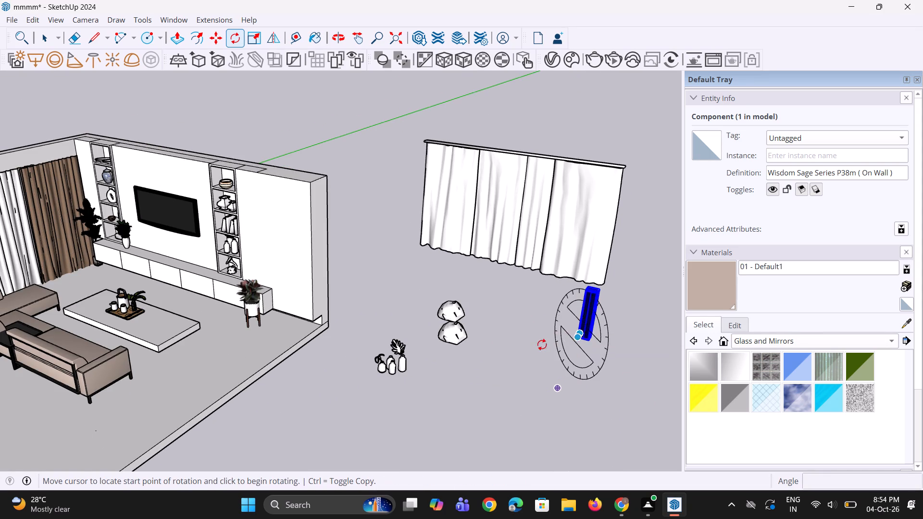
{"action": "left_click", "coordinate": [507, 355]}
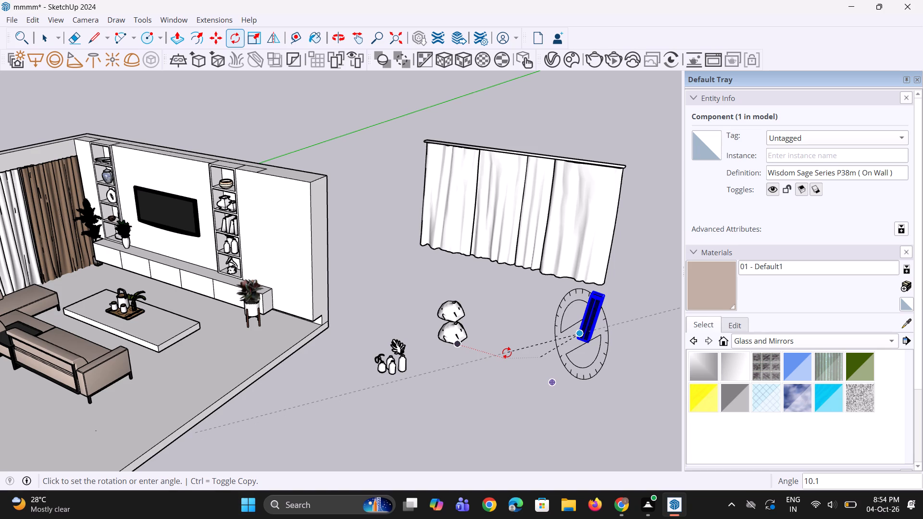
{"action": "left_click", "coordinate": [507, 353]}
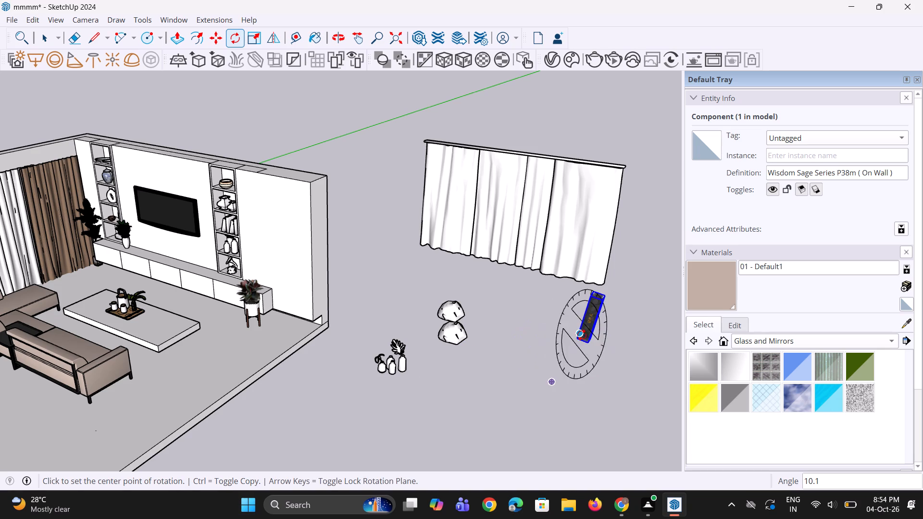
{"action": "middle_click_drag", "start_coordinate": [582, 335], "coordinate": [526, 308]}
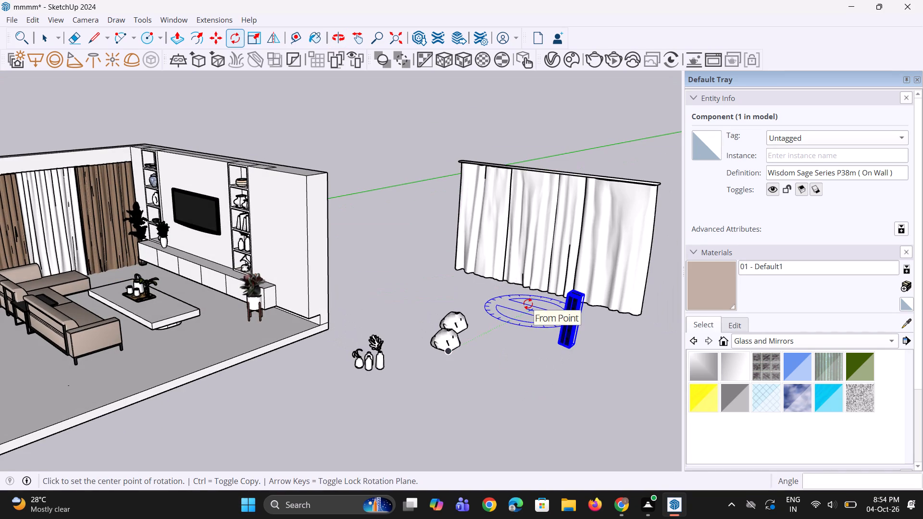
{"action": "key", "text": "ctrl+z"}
Rotate the upright Wisdom Sage P38m unit 90 degrees around the green axis so it lies horizontally along the red axis.
{"action": "scroll", "coordinate": [534, 332], "scroll_direction": "down", "scroll_amount": 5}
{"action": "middle_click_drag", "start_coordinate": [535, 334], "coordinate": [585, 307]}
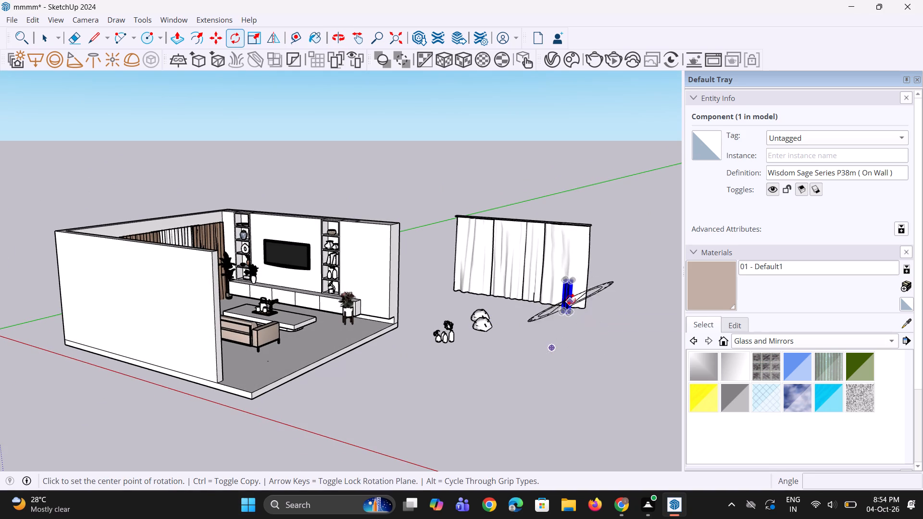
{"action": "left_click", "coordinate": [571, 296]}
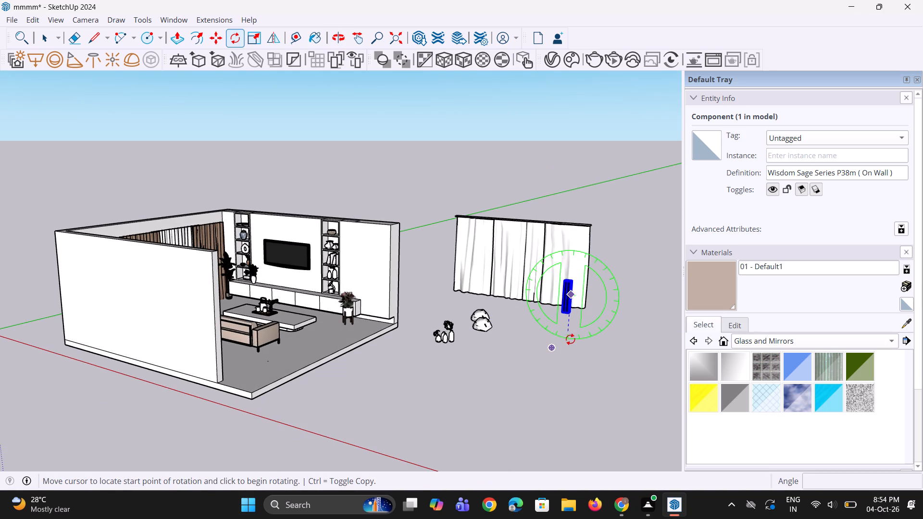
{"action": "left_click", "coordinate": [565, 372]}
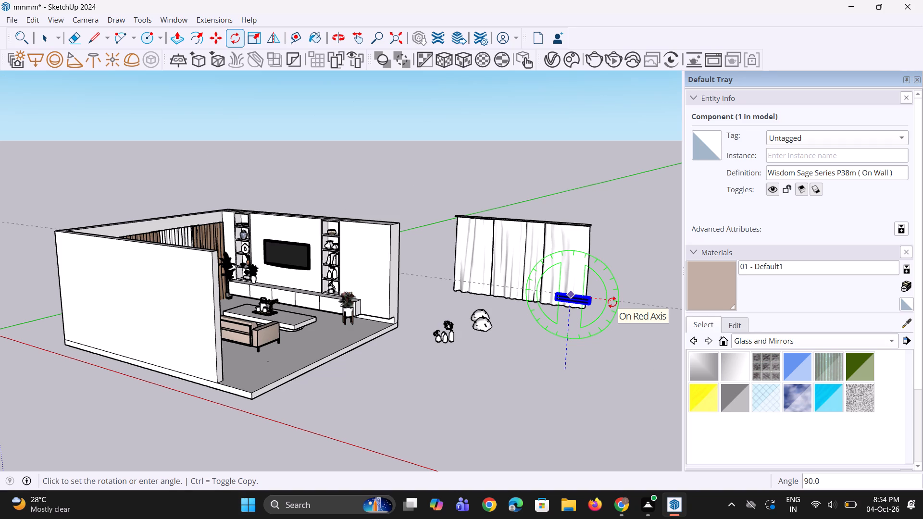
{"action": "scroll", "coordinate": [612, 302], "scroll_direction": "up", "scroll_amount": 1}
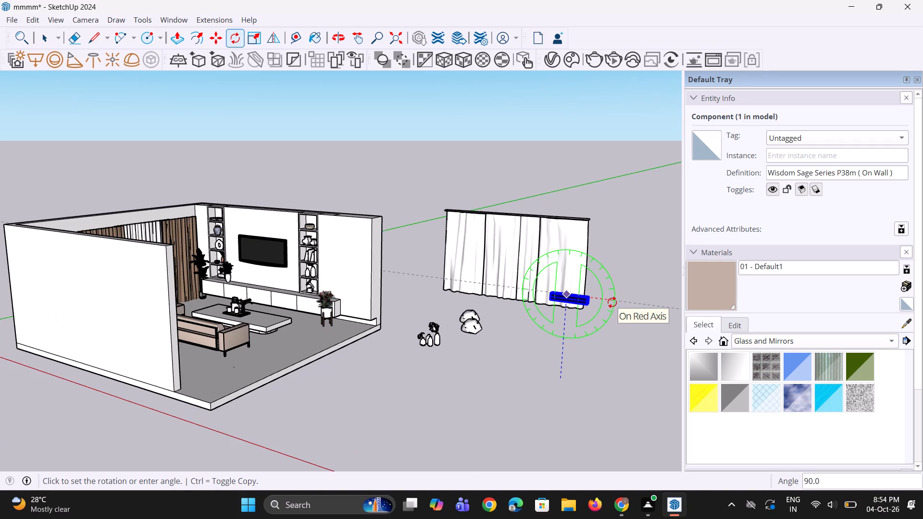
{"action": "scroll", "coordinate": [612, 302], "scroll_direction": "up", "scroll_amount": 2}
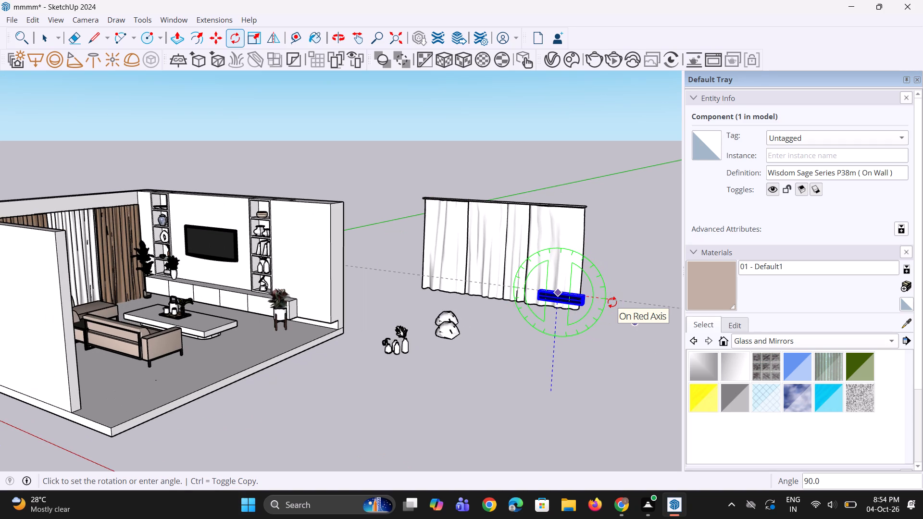
{"action": "left_click", "coordinate": [612, 302]}
{"action": "key", "text": "space"}
{"action": "key", "text": "space"}
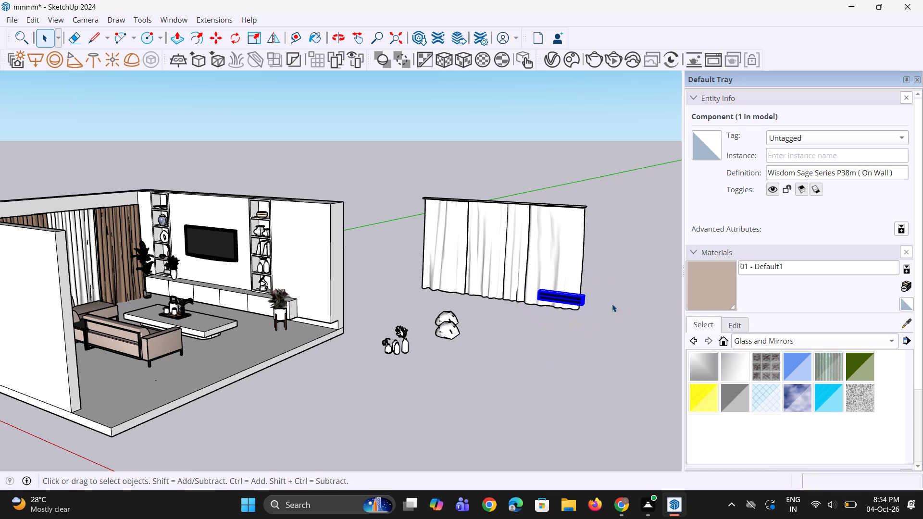
Move the Wisdom Sage P38m unit about 7' forward along the green axis, clear of the spare curtain.
{"action": "key", "text": "m"}
{"action": "left_click", "coordinate": [577, 307]}
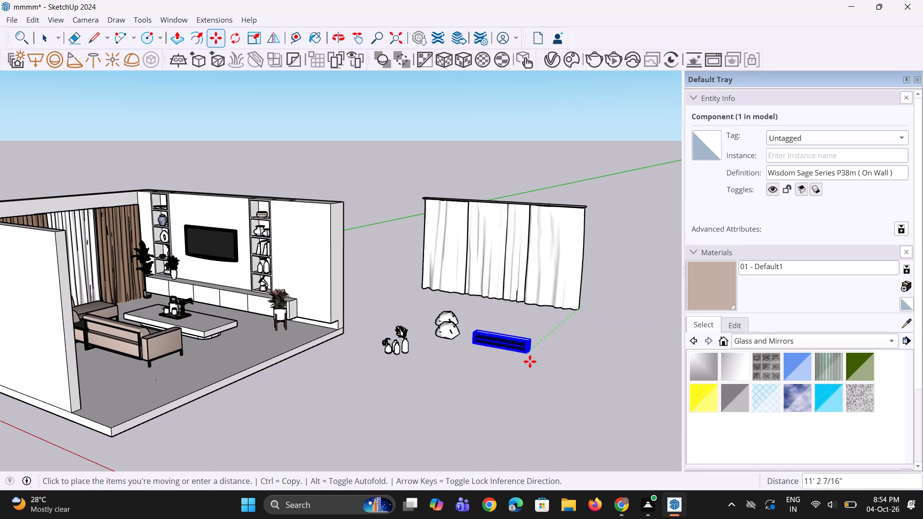
{"action": "scroll", "coordinate": [523, 367], "scroll_direction": "down", "scroll_amount": 1}
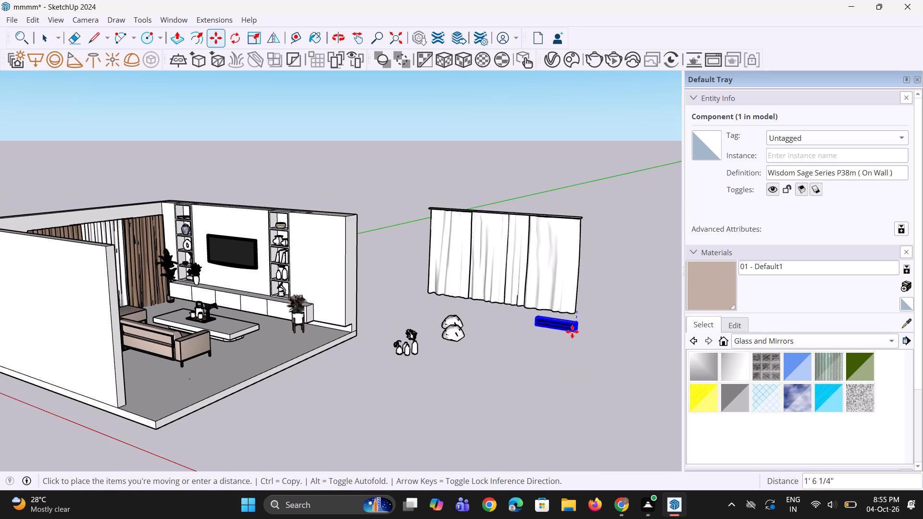
{"action": "left_click", "coordinate": [566, 339]}
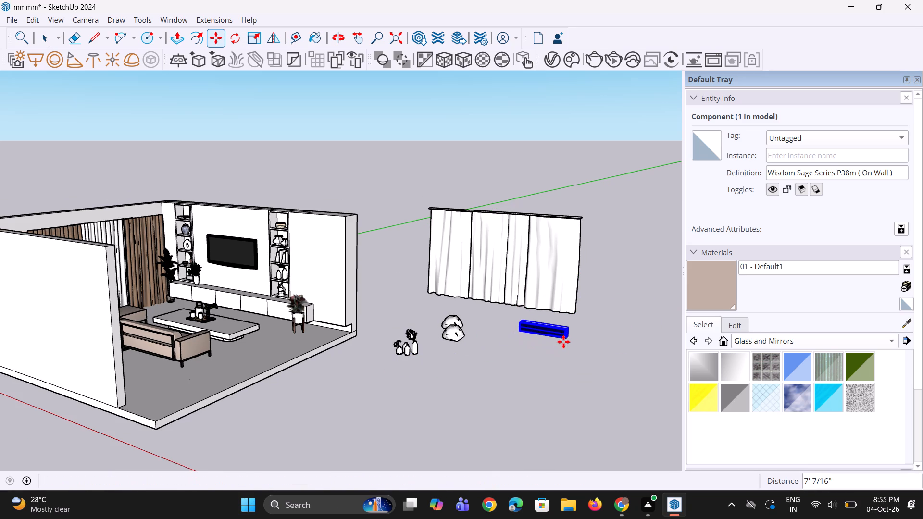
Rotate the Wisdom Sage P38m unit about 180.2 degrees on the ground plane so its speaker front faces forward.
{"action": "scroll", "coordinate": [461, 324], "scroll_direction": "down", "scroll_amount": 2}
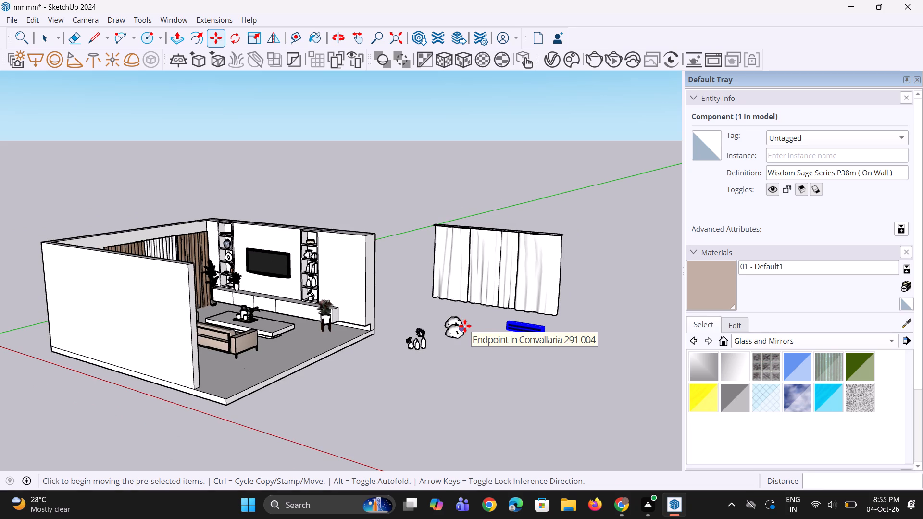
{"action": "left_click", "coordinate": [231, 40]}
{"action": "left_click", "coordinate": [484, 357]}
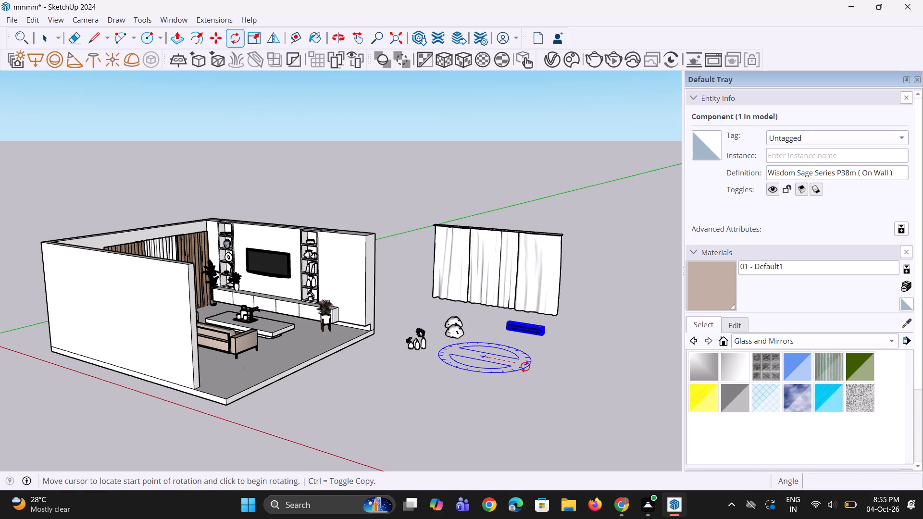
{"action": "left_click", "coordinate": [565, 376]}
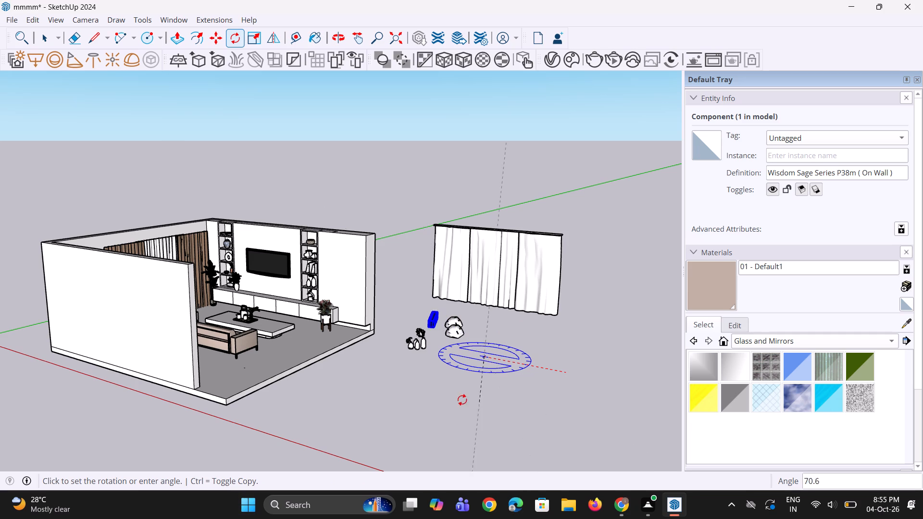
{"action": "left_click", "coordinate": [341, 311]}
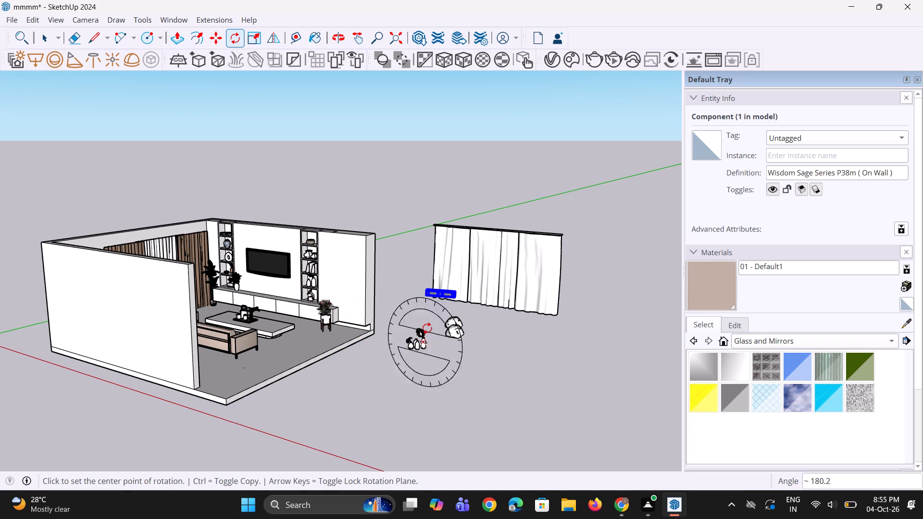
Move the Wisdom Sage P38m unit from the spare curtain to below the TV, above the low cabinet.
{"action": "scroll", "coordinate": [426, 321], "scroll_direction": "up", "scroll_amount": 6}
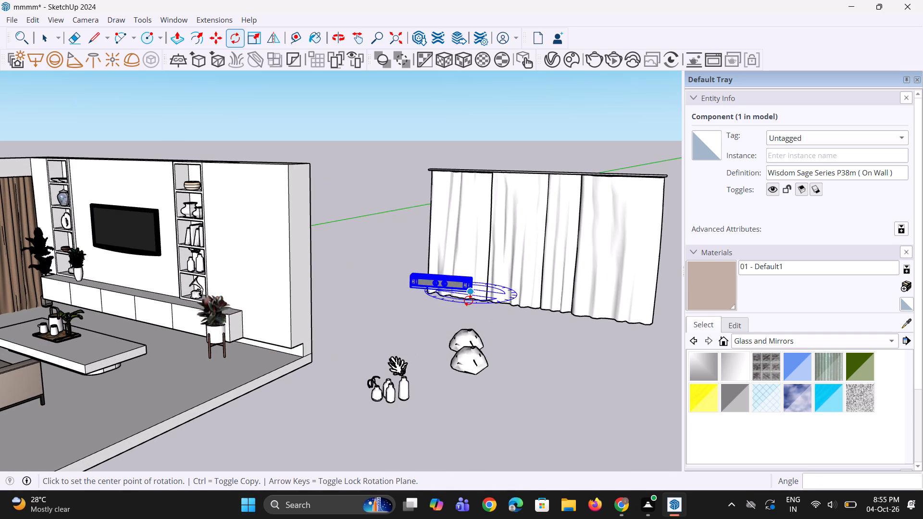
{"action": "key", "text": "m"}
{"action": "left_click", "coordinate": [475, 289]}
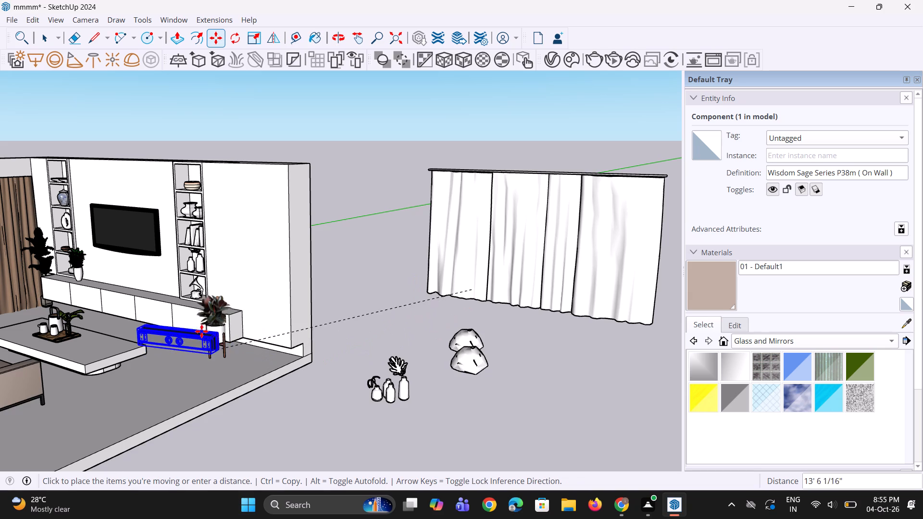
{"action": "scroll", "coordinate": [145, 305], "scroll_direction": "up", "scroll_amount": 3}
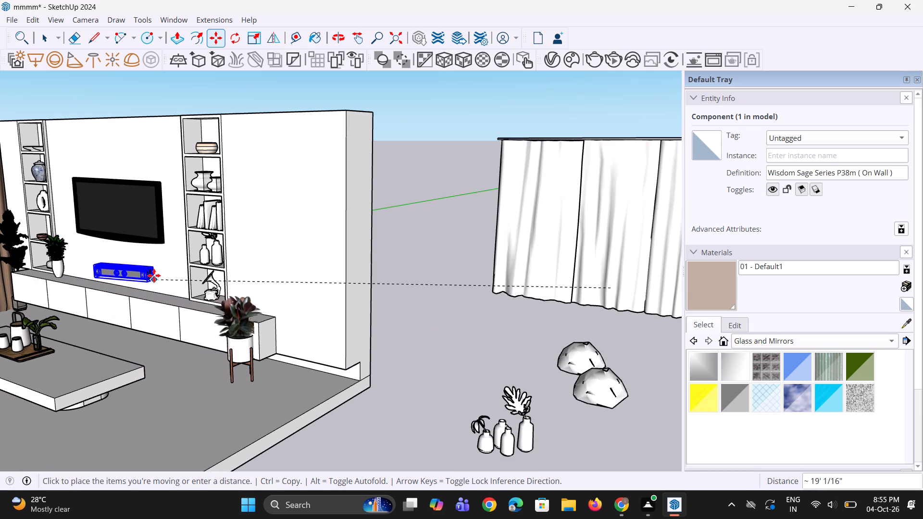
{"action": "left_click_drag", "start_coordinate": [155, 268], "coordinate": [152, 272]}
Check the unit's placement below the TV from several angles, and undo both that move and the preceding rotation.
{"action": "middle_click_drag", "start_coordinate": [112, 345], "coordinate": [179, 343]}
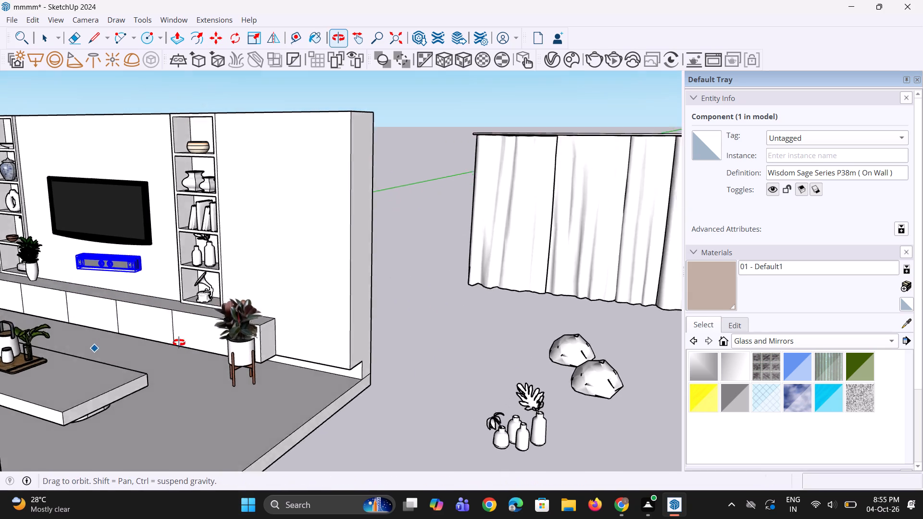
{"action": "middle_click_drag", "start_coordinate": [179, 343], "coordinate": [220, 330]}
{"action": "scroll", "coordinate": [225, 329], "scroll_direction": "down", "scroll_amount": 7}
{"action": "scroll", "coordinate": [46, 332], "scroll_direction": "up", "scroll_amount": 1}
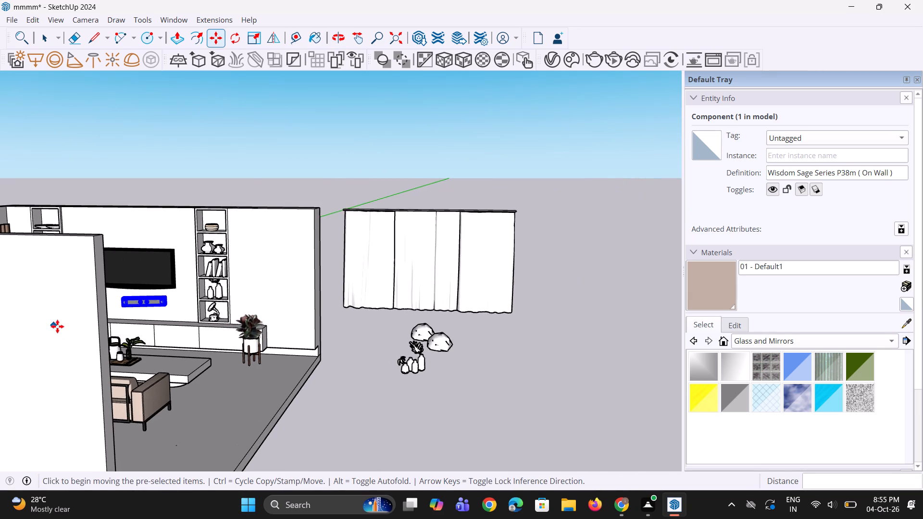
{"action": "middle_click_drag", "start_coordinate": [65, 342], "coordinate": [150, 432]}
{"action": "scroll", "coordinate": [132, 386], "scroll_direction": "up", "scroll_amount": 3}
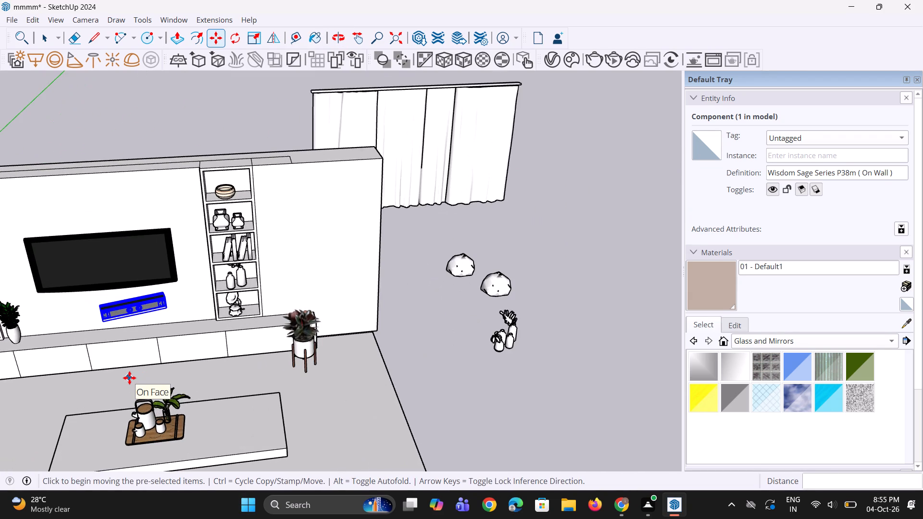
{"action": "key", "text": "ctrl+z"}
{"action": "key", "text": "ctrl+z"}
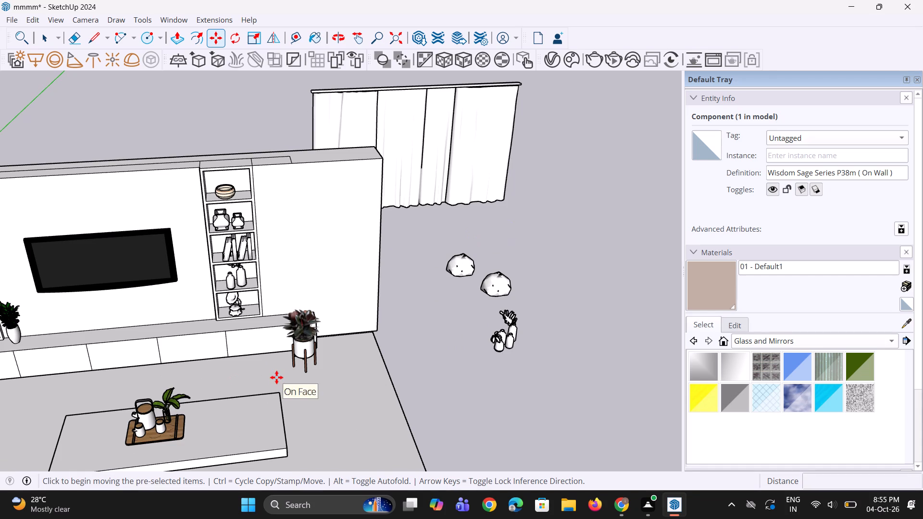
Move the Wisdom Sage P38m unit about 31' from the open area beyond the spare curtain to the wall below the TV.
{"action": "scroll", "coordinate": [277, 376], "scroll_direction": "down", "scroll_amount": 7}
{"action": "scroll", "coordinate": [510, 332], "scroll_direction": "up", "scroll_amount": 3}
{"action": "scroll", "coordinate": [567, 319], "scroll_direction": "up", "scroll_amount": 3}
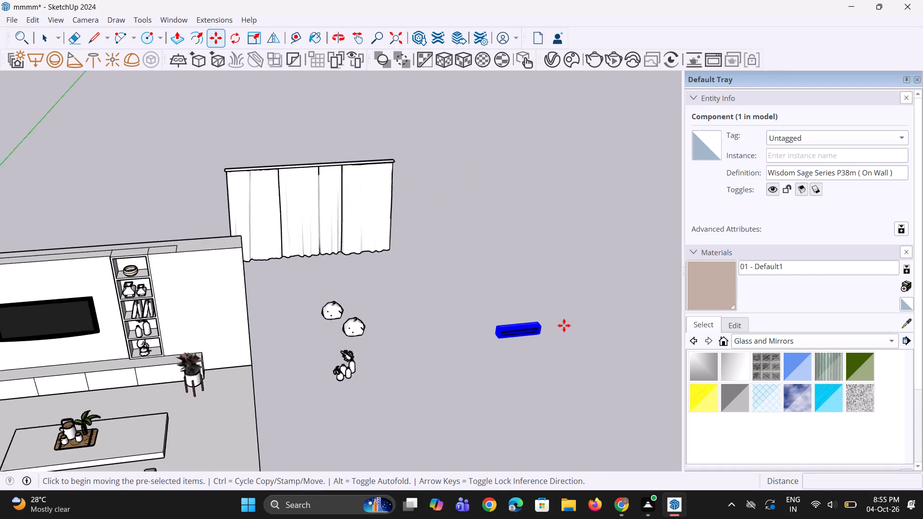
{"action": "scroll", "coordinate": [504, 364], "scroll_direction": "up", "scroll_amount": 9}
{"action": "key", "text": "space"}
{"action": "left_click", "coordinate": [508, 361]}
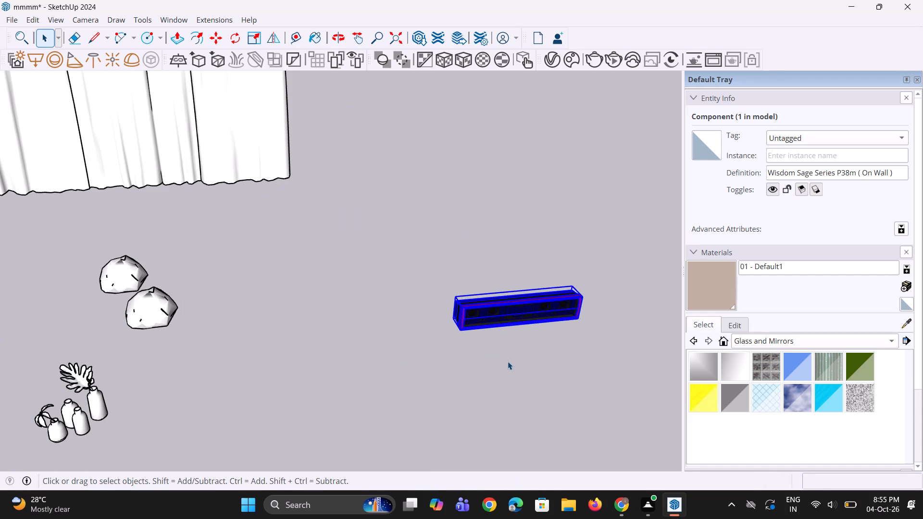
{"action": "scroll", "coordinate": [499, 347], "scroll_direction": "up", "scroll_amount": 2}
{"action": "left_click", "coordinate": [466, 313]}
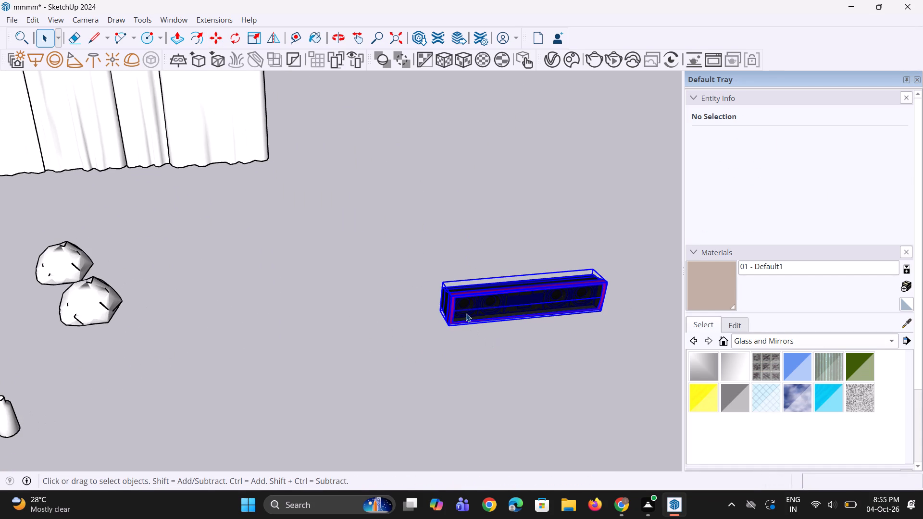
{"action": "key", "text": "m"}
{"action": "left_click", "coordinate": [439, 309]}
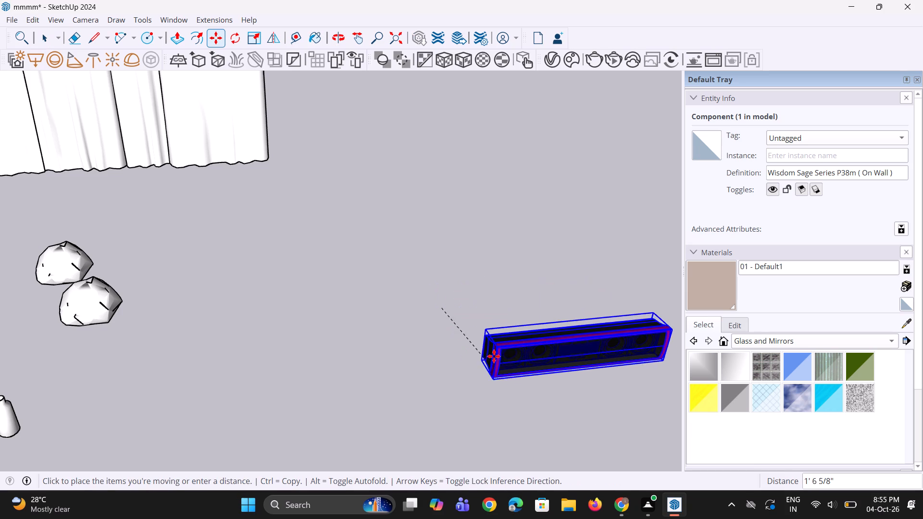
{"action": "scroll", "coordinate": [496, 355], "scroll_direction": "down", "scroll_amount": 14}
{"action": "scroll", "coordinate": [334, 363], "scroll_direction": "down", "scroll_amount": 10}
{"action": "scroll", "coordinate": [197, 369], "scroll_direction": "up", "scroll_amount": 4}
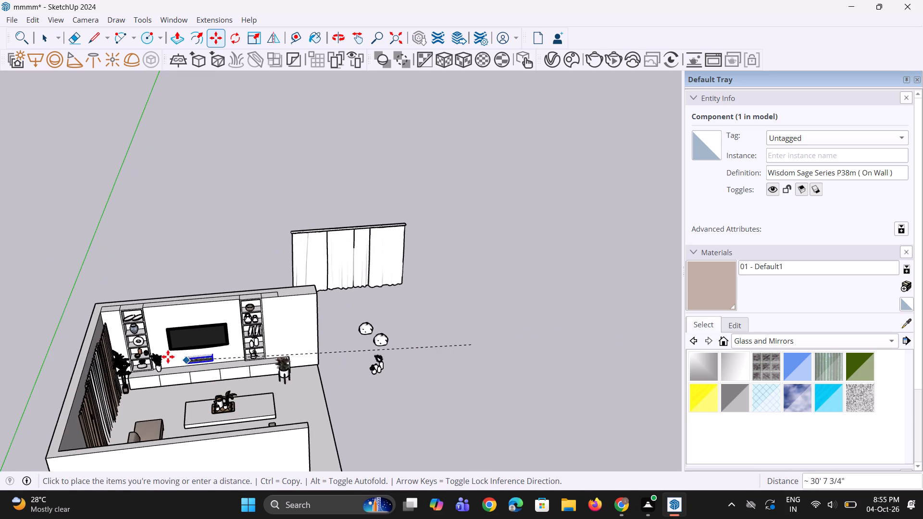
{"action": "scroll", "coordinate": [168, 357], "scroll_direction": "up", "scroll_amount": 14}
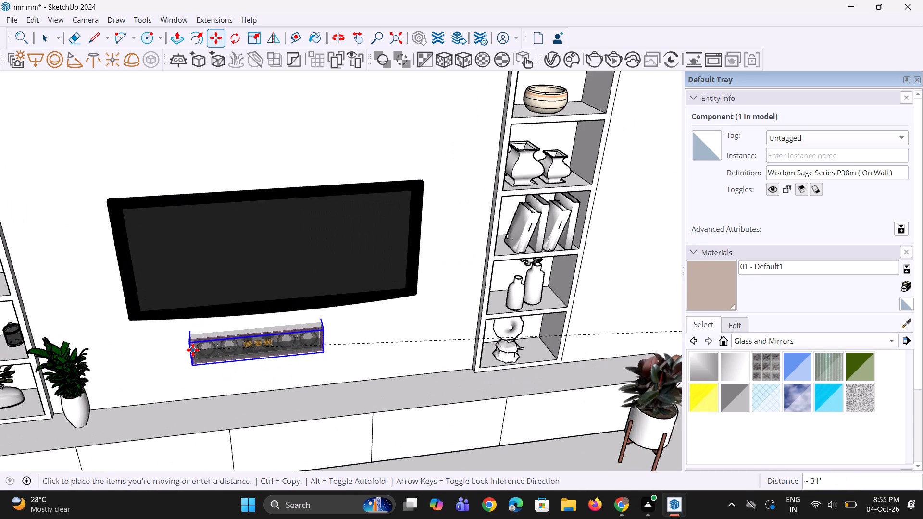
{"action": "left_click", "coordinate": [191, 358]}
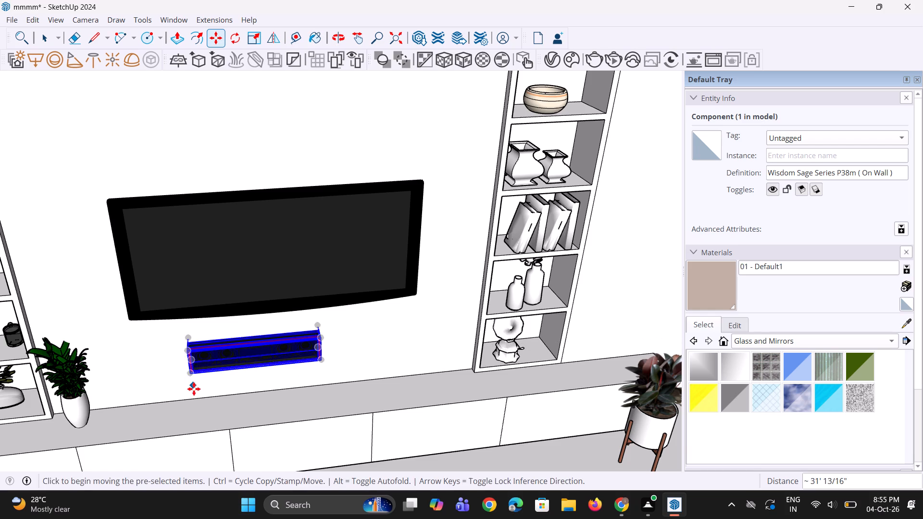
Stretch the Wisdom Sage P38m unit lengthwise with Scale, extending its end nearest the books-and-gramophone shelf to span most of the TV's width.
{"action": "scroll", "coordinate": [194, 389], "scroll_direction": "down", "scroll_amount": 4}
{"action": "scroll", "coordinate": [200, 389], "scroll_direction": "up", "scroll_amount": 1}
{"action": "middle_click_drag", "start_coordinate": [212, 391], "coordinate": [387, 360]}
{"action": "scroll", "coordinate": [333, 363], "scroll_direction": "down", "scroll_amount": 2}
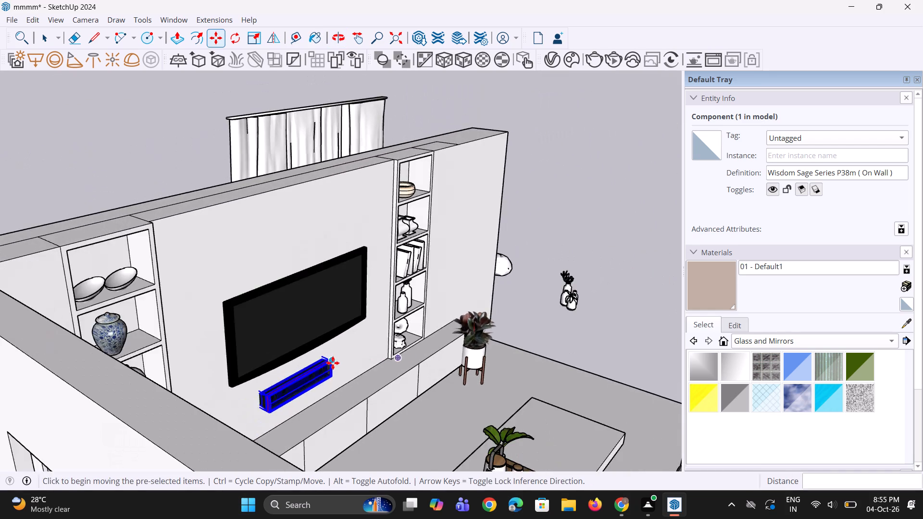
{"action": "scroll", "coordinate": [333, 363], "scroll_direction": "down", "scroll_amount": 4}
{"action": "middle_click_drag", "start_coordinate": [432, 368], "coordinate": [318, 397]}
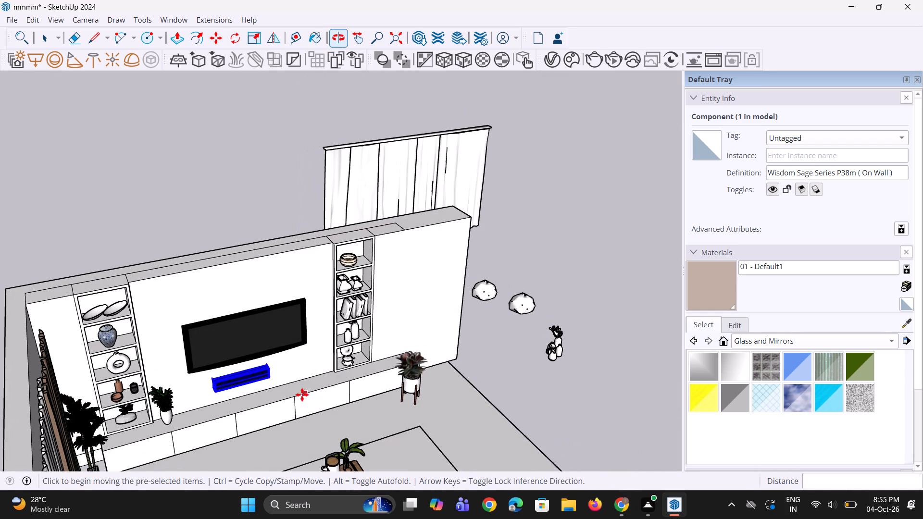
{"action": "key", "text": "s"}
{"action": "middle_click_drag", "start_coordinate": [298, 395], "coordinate": [212, 383]}
{"action": "scroll", "coordinate": [272, 332], "scroll_direction": "up", "scroll_amount": 4}
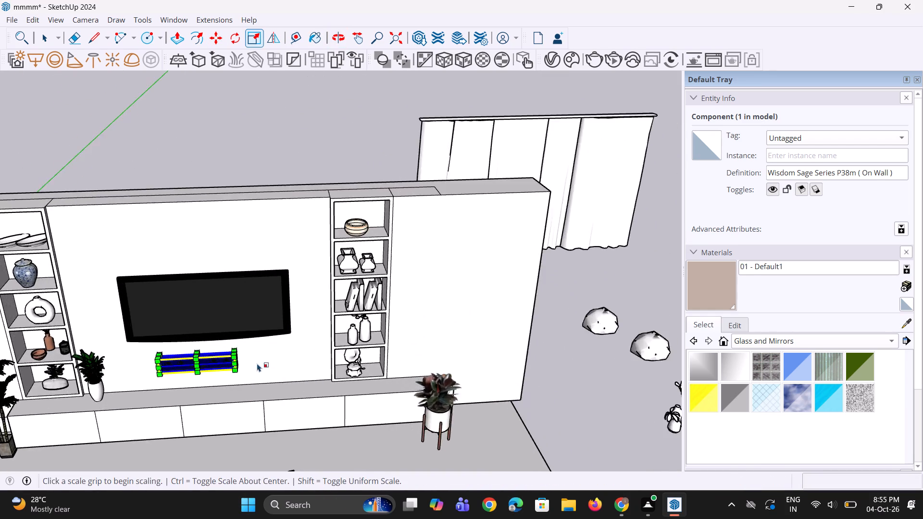
{"action": "scroll", "coordinate": [257, 363], "scroll_direction": "up", "scroll_amount": 3}
{"action": "middle_click_drag", "start_coordinate": [257, 364], "coordinate": [219, 375]}
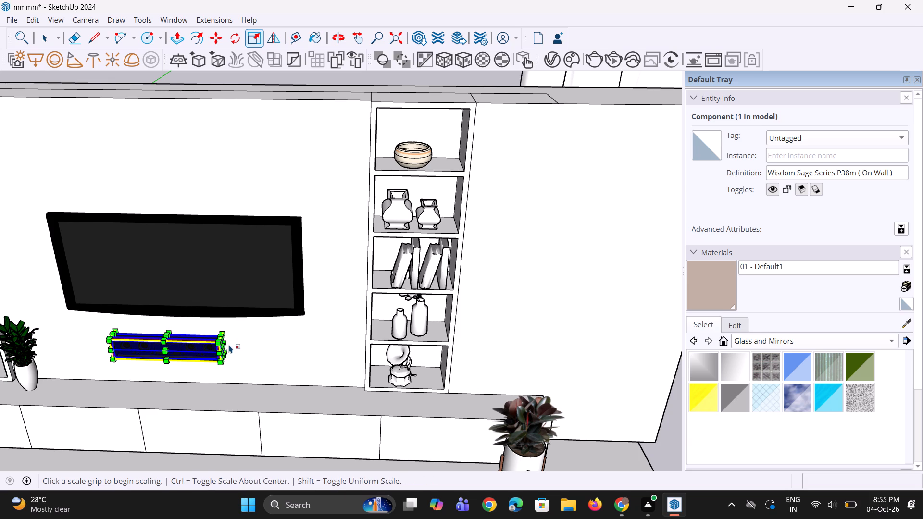
{"action": "scroll", "coordinate": [225, 347], "scroll_direction": "up", "scroll_amount": 8}
{"action": "left_click", "coordinate": [218, 344]}
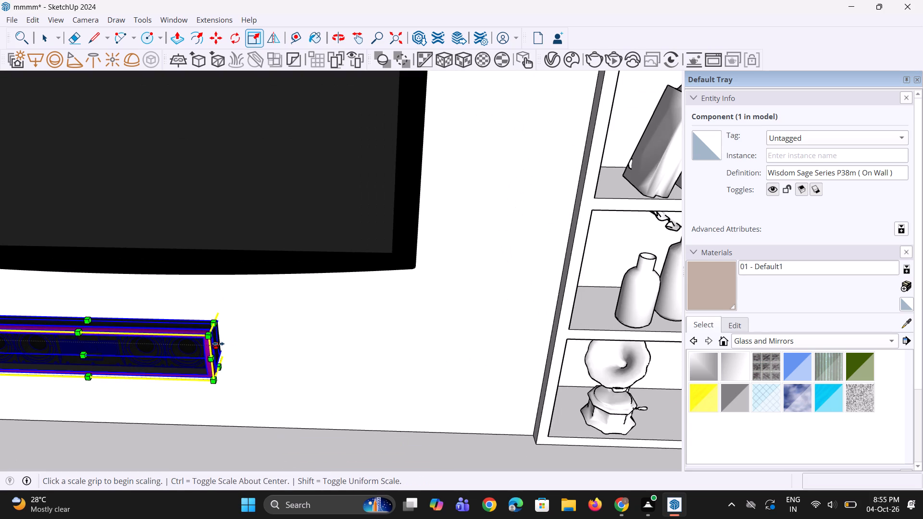
{"action": "left_click", "coordinate": [354, 339]}
Move the lengthened Wisdom Sage P38m unit about 6 1/4" along the wall toward the curtained side, centring it below the TV.
{"action": "scroll", "coordinate": [355, 339], "scroll_direction": "down", "scroll_amount": 2}
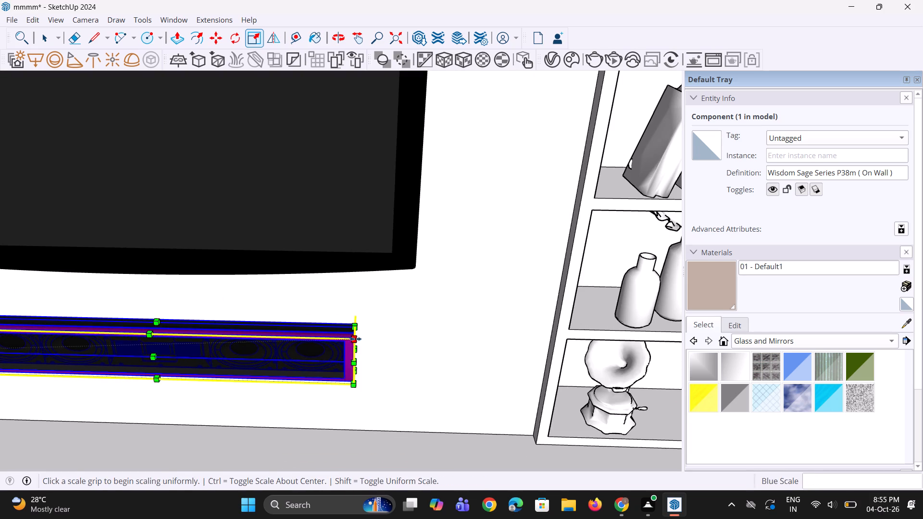
{"action": "scroll", "coordinate": [355, 339], "scroll_direction": "down", "scroll_amount": 7}
{"action": "middle_click_drag", "start_coordinate": [343, 355], "coordinate": [350, 301]}
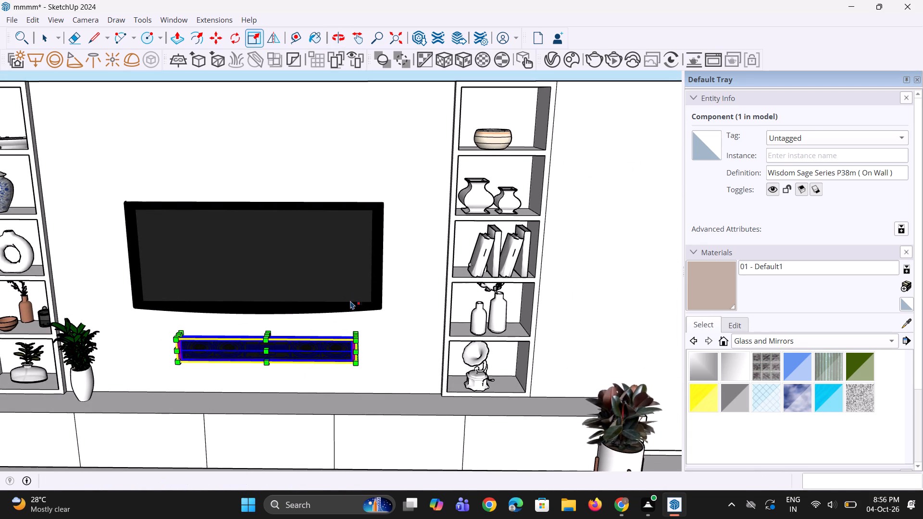
{"action": "key", "text": "m"}
{"action": "scroll", "coordinate": [167, 378], "scroll_direction": "up", "scroll_amount": 2}
{"action": "middle_click_drag", "start_coordinate": [160, 372], "coordinate": [248, 354]}
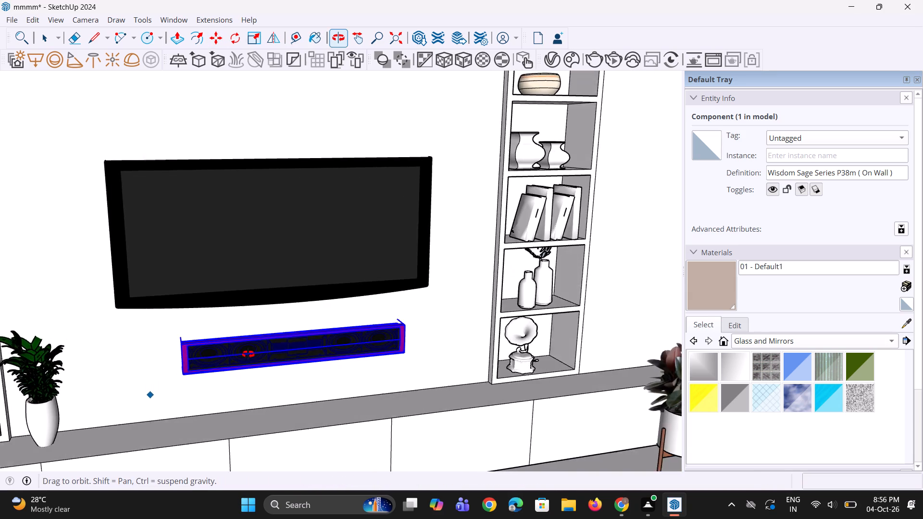
{"action": "middle_click_drag", "start_coordinate": [248, 354], "coordinate": [255, 353]}
{"action": "scroll", "coordinate": [195, 383], "scroll_direction": "up", "scroll_amount": 8}
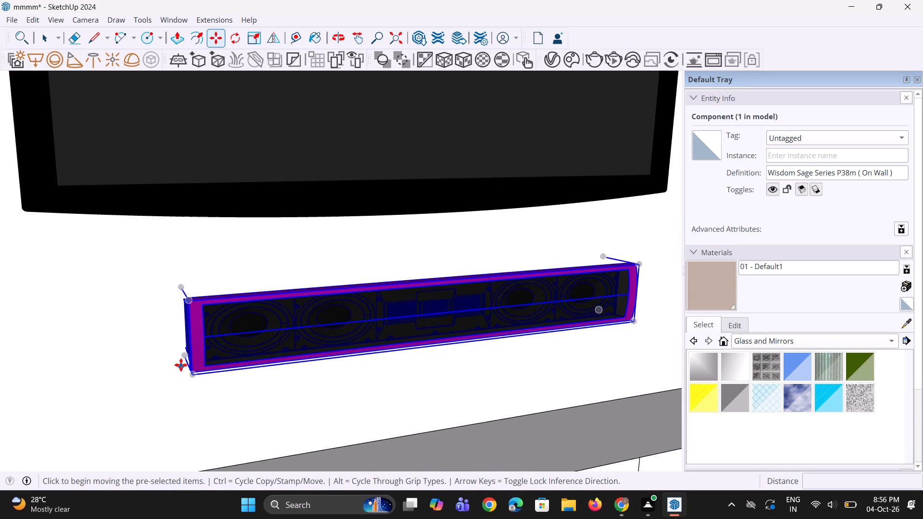
{"action": "left_click", "coordinate": [181, 359]}
{"action": "left_click", "coordinate": [120, 366]}
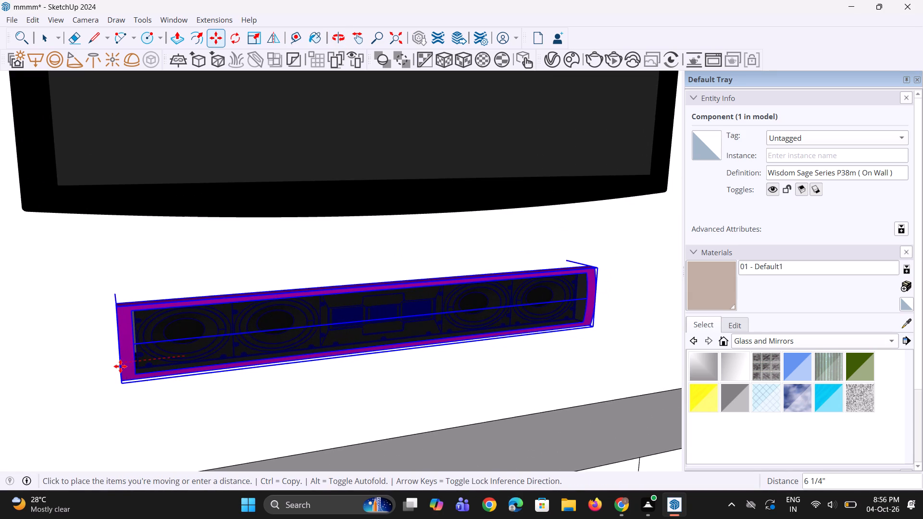
Deselect the Wisdom Sage P38m unit and examine its placement below the TV and the whole living room from several angles.
{"action": "scroll", "coordinate": [120, 366], "scroll_direction": "down", "scroll_amount": 4}
{"action": "middle_click_drag", "start_coordinate": [142, 361], "coordinate": [211, 374]}
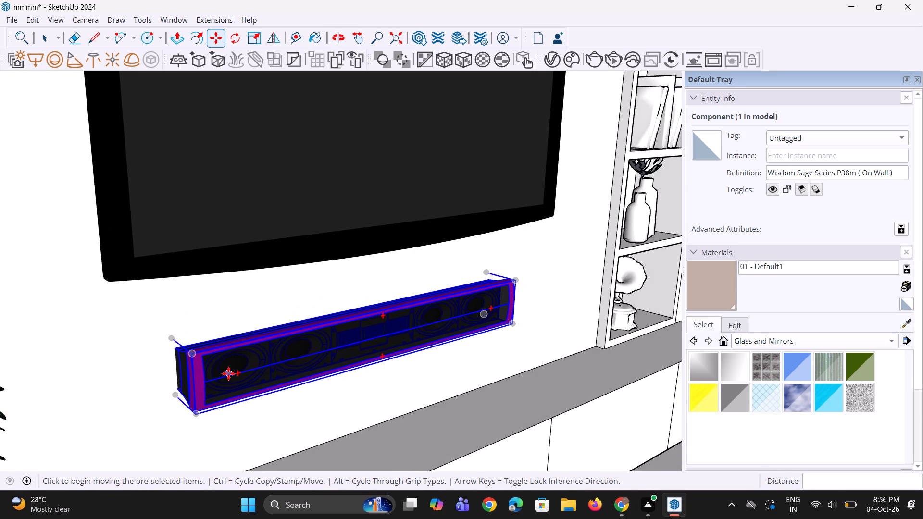
{"action": "scroll", "coordinate": [224, 382], "scroll_direction": "down", "scroll_amount": 8}
{"action": "key", "text": "space"}
{"action": "scroll", "coordinate": [343, 371], "scroll_direction": "down", "scroll_amount": 4}
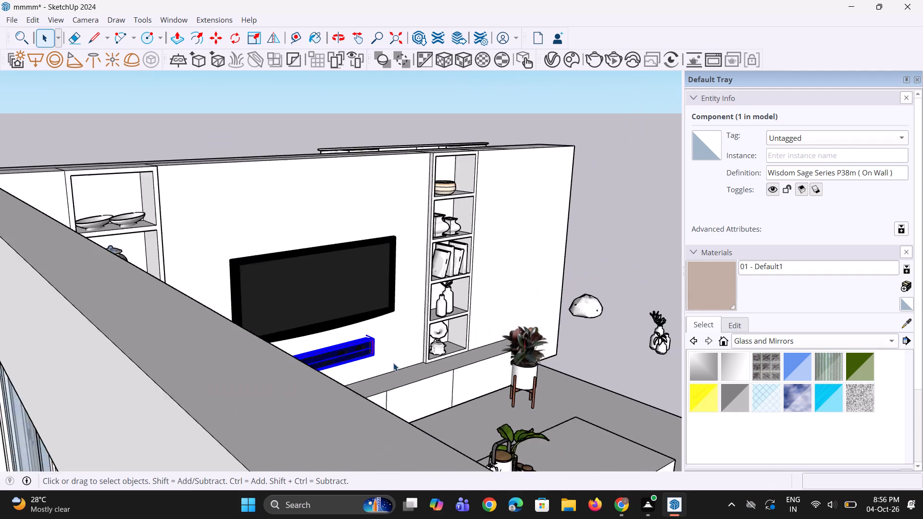
{"action": "scroll", "coordinate": [398, 361], "scroll_direction": "down", "scroll_amount": 1}
{"action": "middle_click_drag", "start_coordinate": [398, 361], "coordinate": [292, 385]}
{"action": "left_click", "coordinate": [289, 146]}
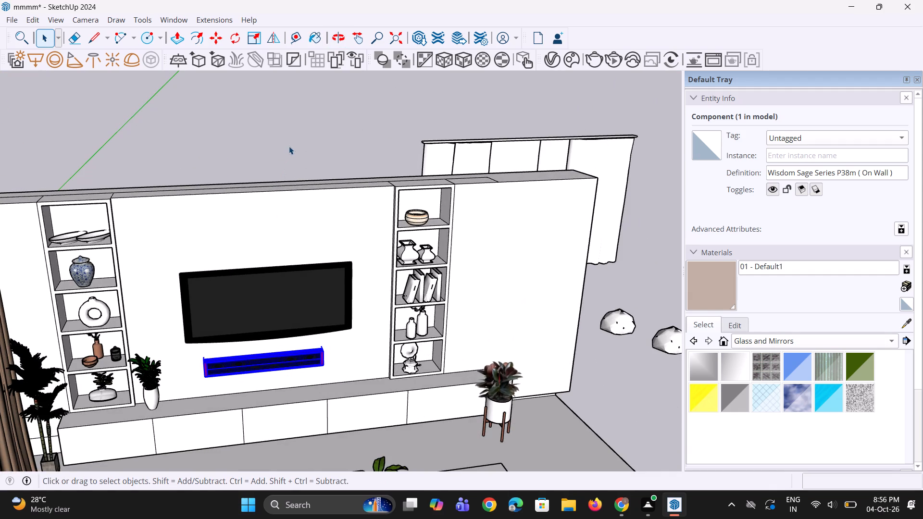
{"action": "scroll", "coordinate": [303, 232], "scroll_direction": "down", "scroll_amount": 3}
{"action": "middle_click_drag", "start_coordinate": [347, 366], "coordinate": [299, 344]}
{"action": "middle_click_drag", "start_coordinate": [299, 344], "coordinate": [301, 387]}
{"action": "scroll", "coordinate": [311, 269], "scroll_direction": "up", "scroll_amount": 1}
{"action": "scroll", "coordinate": [306, 243], "scroll_direction": "down", "scroll_amount": 4}
{"action": "scroll", "coordinate": [179, 271], "scroll_direction": "up", "scroll_amount": 2}
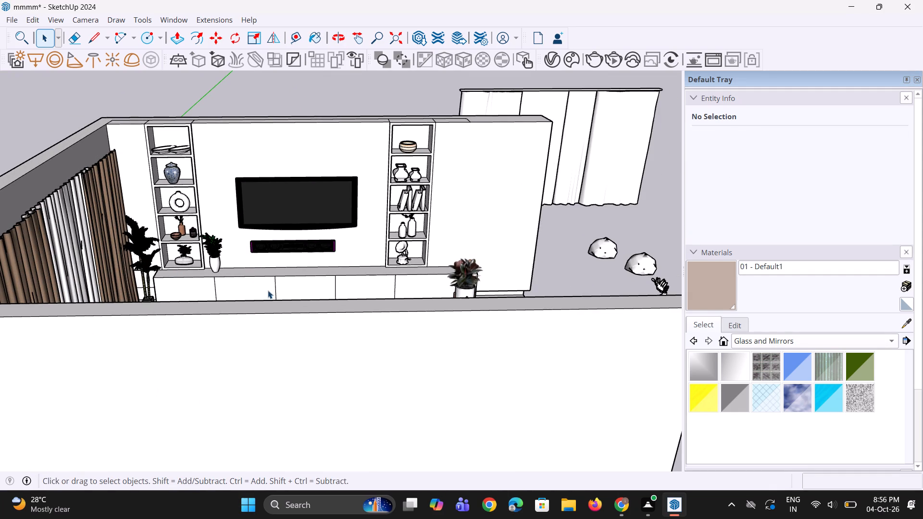
{"action": "scroll", "coordinate": [270, 294], "scroll_direction": "down", "scroll_amount": 3}
{"action": "scroll", "coordinate": [386, 314], "scroll_direction": "down", "scroll_amount": 4}
{"action": "middle_click_drag", "start_coordinate": [426, 336], "coordinate": [268, 285]}
{"action": "scroll", "coordinate": [274, 284], "scroll_direction": "up", "scroll_amount": 2}
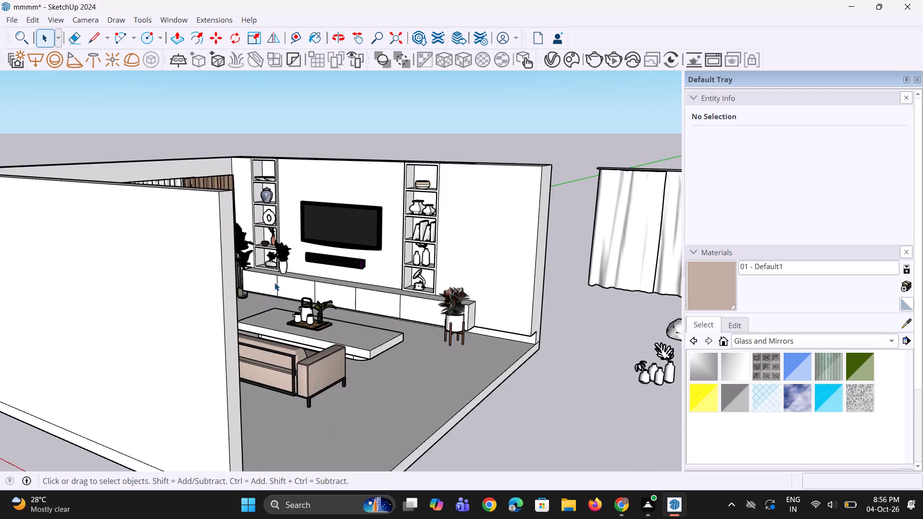
{"action": "scroll", "coordinate": [274, 283], "scroll_direction": "up", "scroll_amount": 3}
{"action": "middle_click_drag", "start_coordinate": [277, 280], "coordinate": [254, 341]}
{"action": "scroll", "coordinate": [186, 252], "scroll_direction": "up", "scroll_amount": 2}
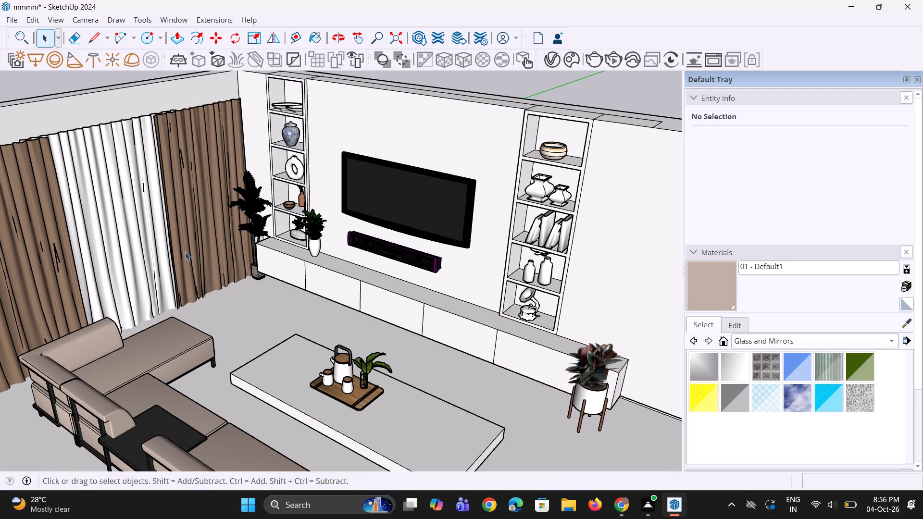
{"action": "scroll", "coordinate": [185, 252], "scroll_direction": "down", "scroll_amount": 5}
{"action": "scroll", "coordinate": [199, 264], "scroll_direction": "up", "scroll_amount": 1}
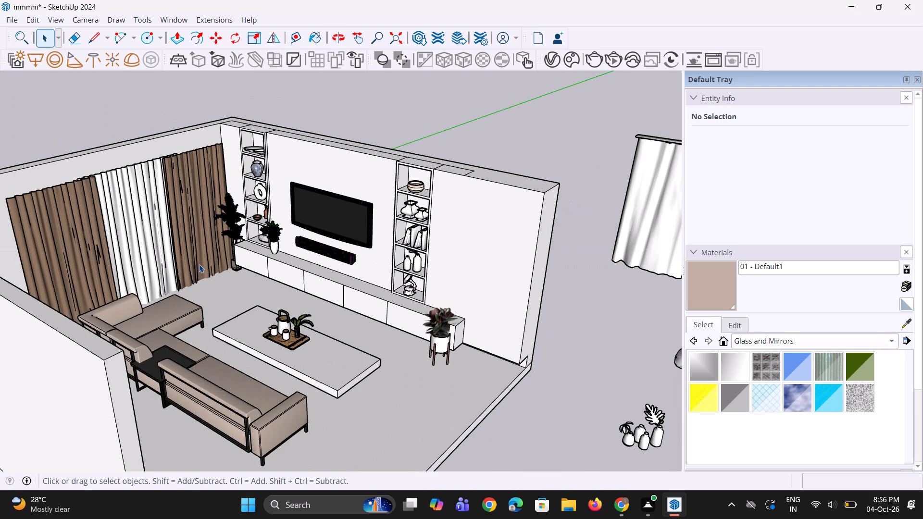
{"action": "scroll", "coordinate": [342, 309], "scroll_direction": "up", "scroll_amount": 2}
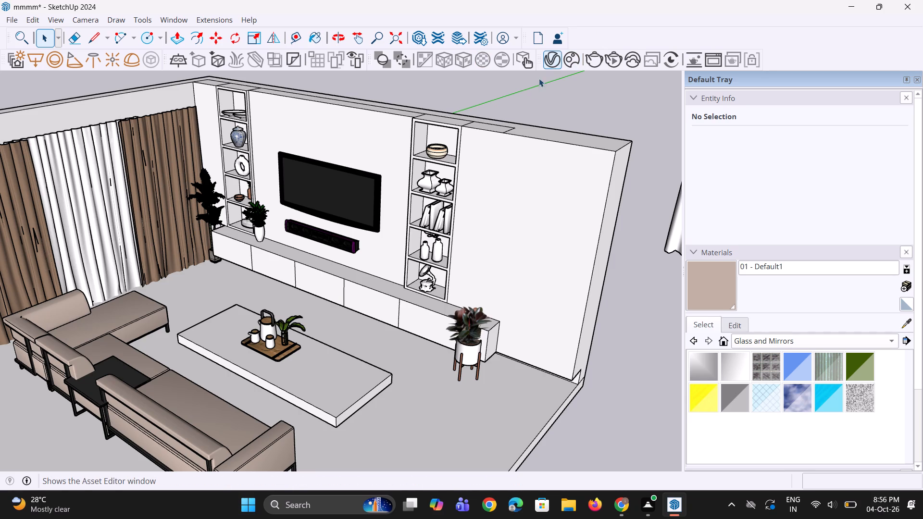
{"action": "scroll", "coordinate": [284, 210], "scroll_direction": "up", "scroll_amount": 1}
{"action": "scroll", "coordinate": [251, 155], "scroll_direction": "up", "scroll_amount": 1}
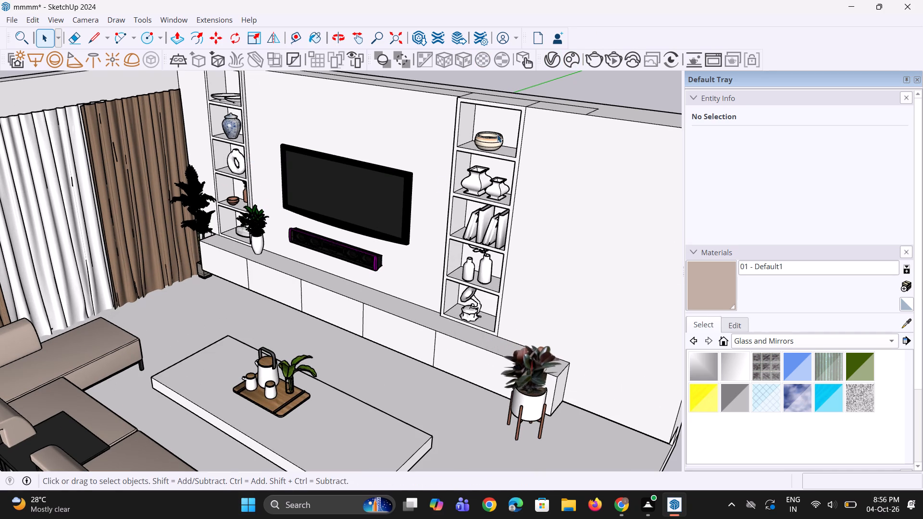
Create a new Generic material in the V-Ray Asset Editor.
{"action": "left_click", "coordinate": [549, 59]}
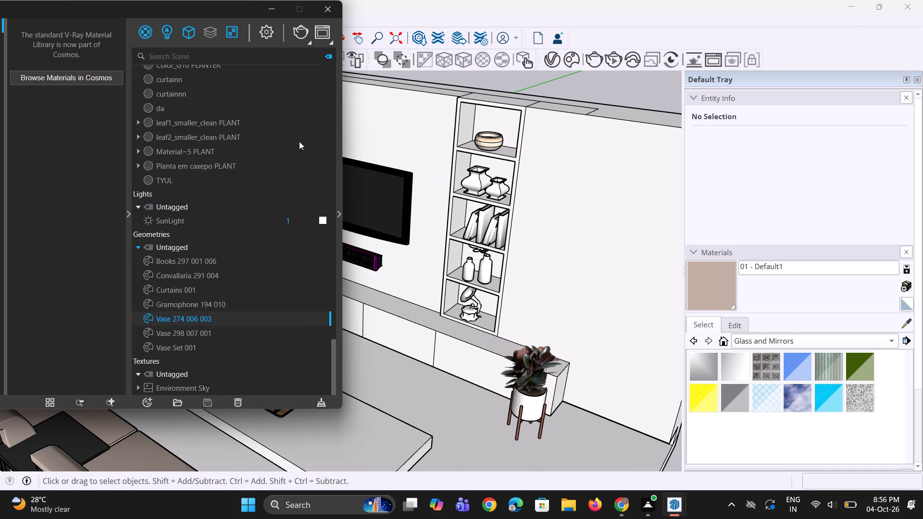
{"action": "right_click", "coordinate": [146, 35]}
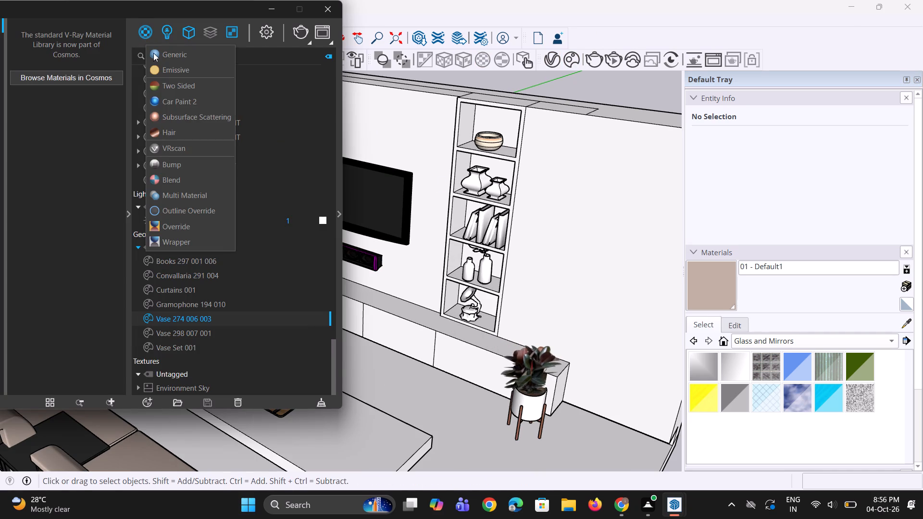
{"action": "left_click", "coordinate": [155, 55]}
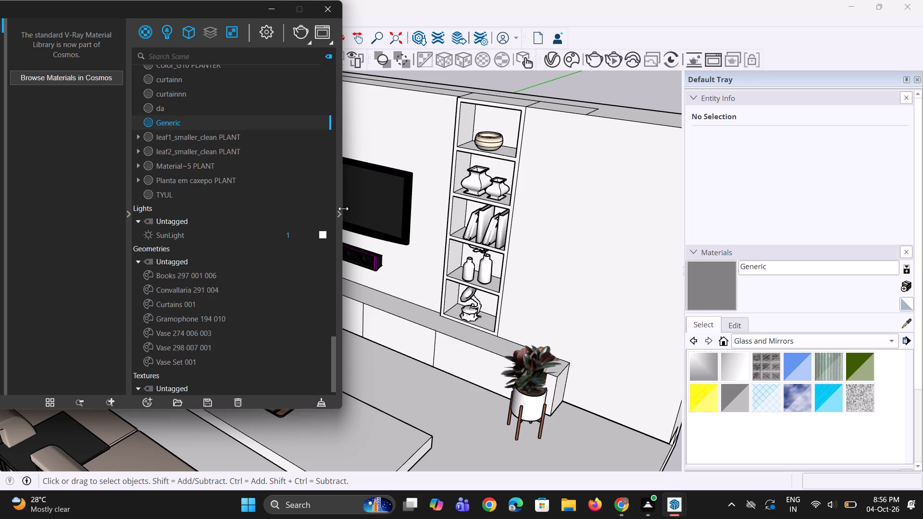
Set the new material's diffuse colour to a muted dark blue, about R 0.144, G 0.282, B 0.366.
{"action": "left_click", "coordinate": [340, 215]}
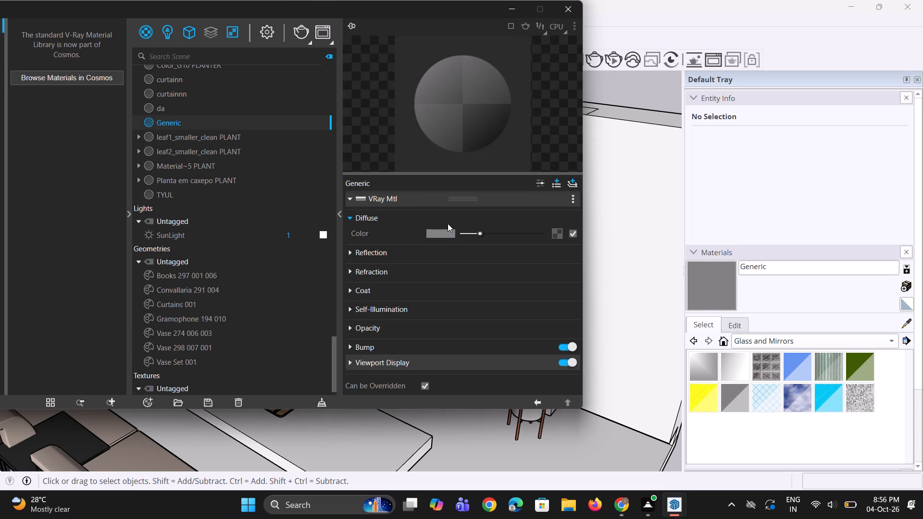
{"action": "left_click", "coordinate": [447, 233]}
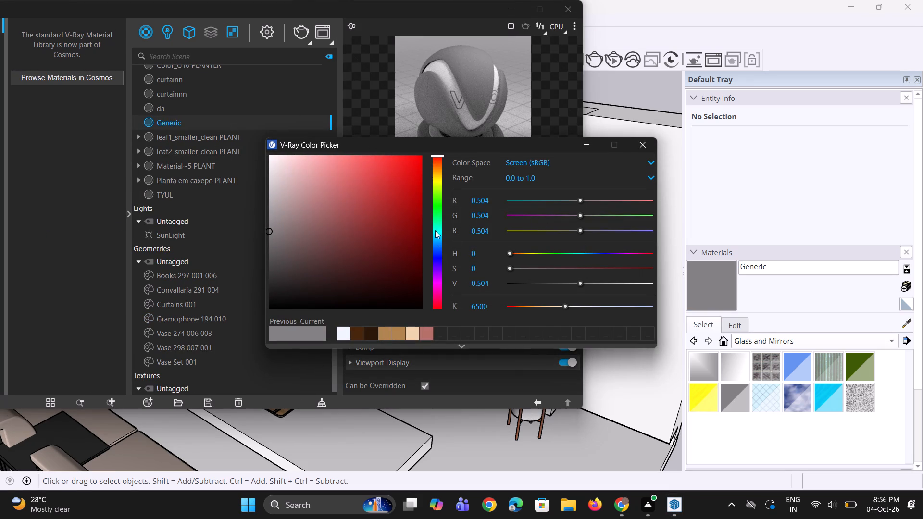
{"action": "left_click_drag", "start_coordinate": [434, 157], "coordinate": [437, 176]}
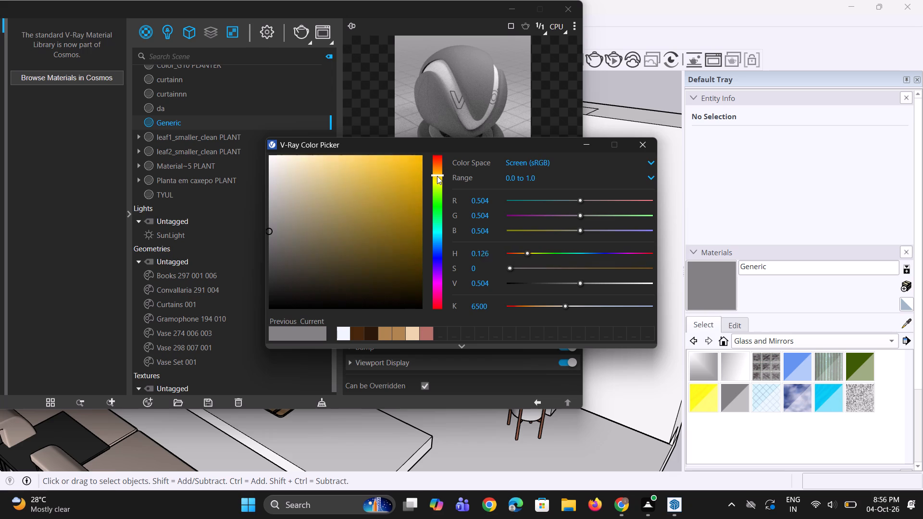
{"action": "left_click_drag", "start_coordinate": [437, 176], "coordinate": [439, 239]}
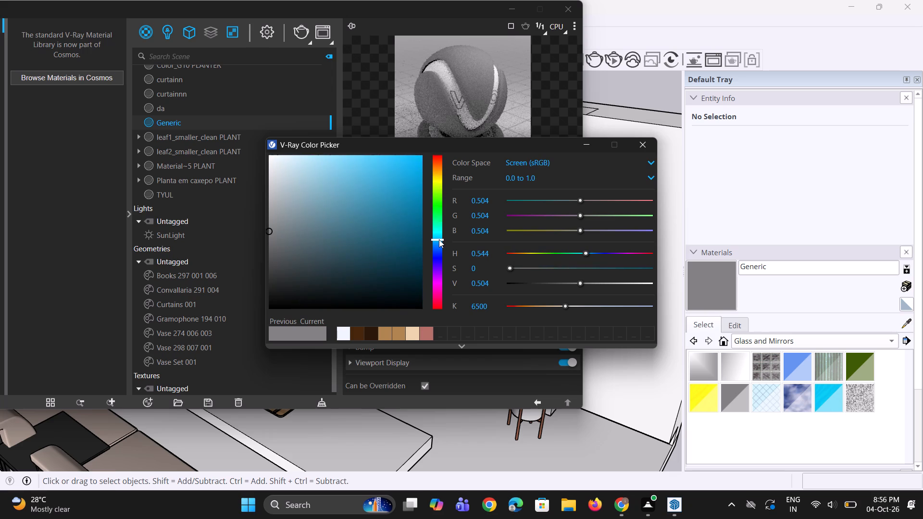
{"action": "left_click_drag", "start_coordinate": [439, 239], "coordinate": [440, 242]}
{"action": "left_click", "coordinate": [366, 265]}
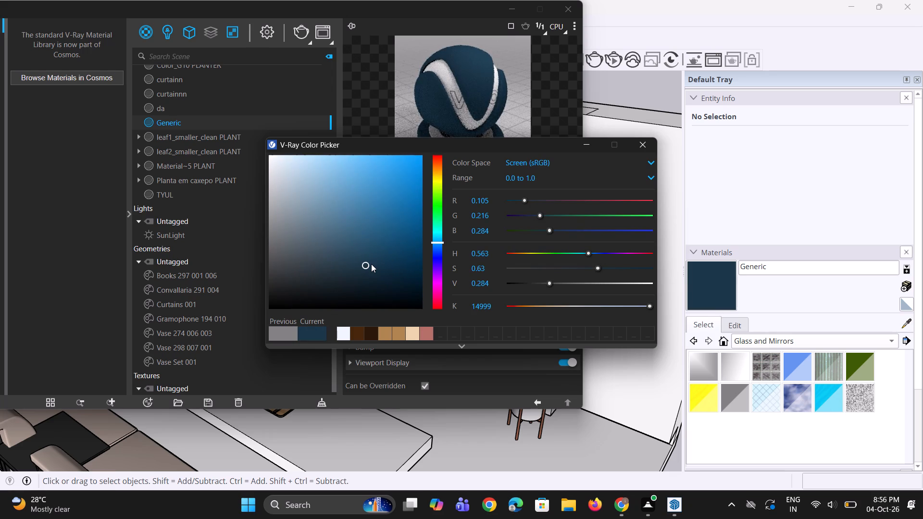
{"action": "left_click_drag", "start_coordinate": [367, 263], "coordinate": [362, 253]}
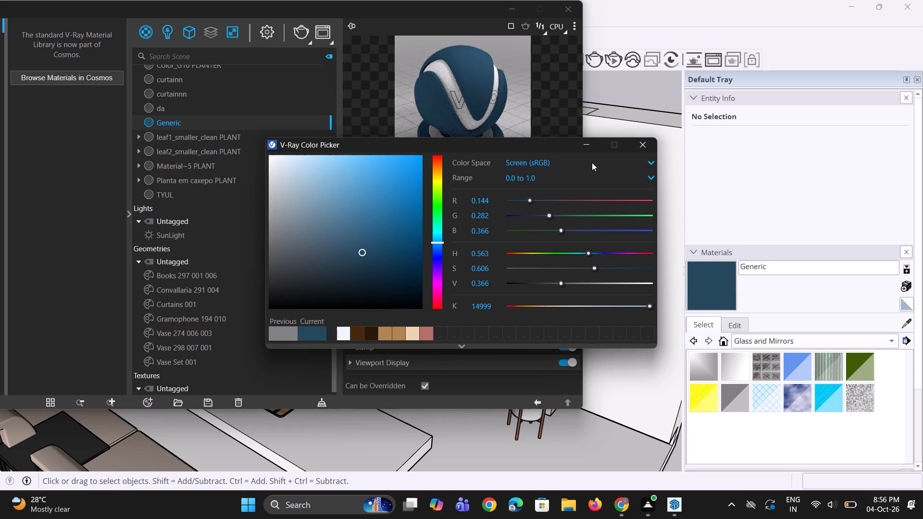
Give the dark blue Generic material a mid-grey reflection colour and a reflection glossiness of 0.95.
{"action": "left_click", "coordinate": [589, 149]}
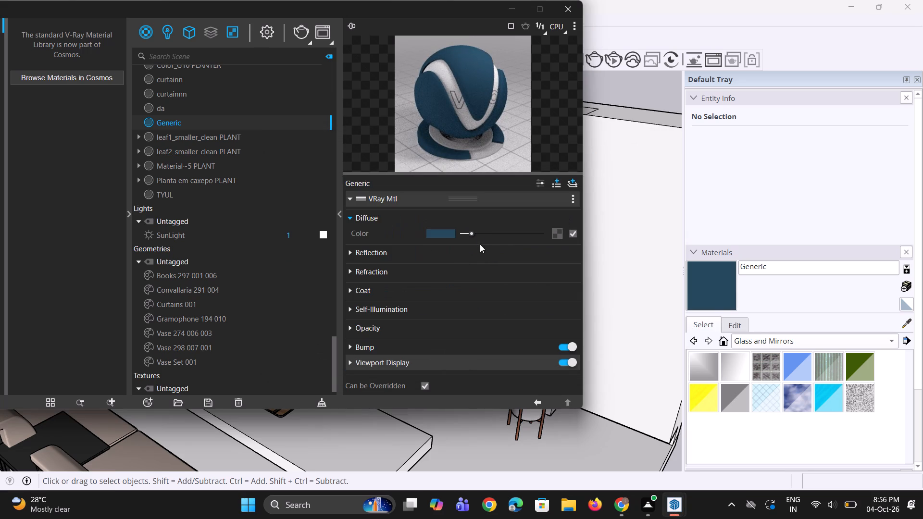
{"action": "left_click", "coordinate": [350, 248]}
{"action": "left_click_drag", "start_coordinate": [463, 268], "coordinate": [475, 270]}
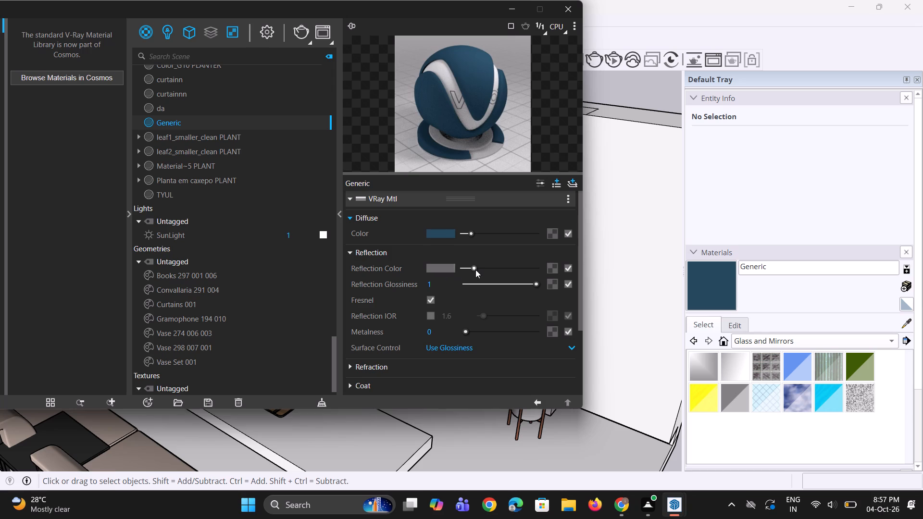
{"action": "left_click_drag", "start_coordinate": [475, 270], "coordinate": [478, 271]}
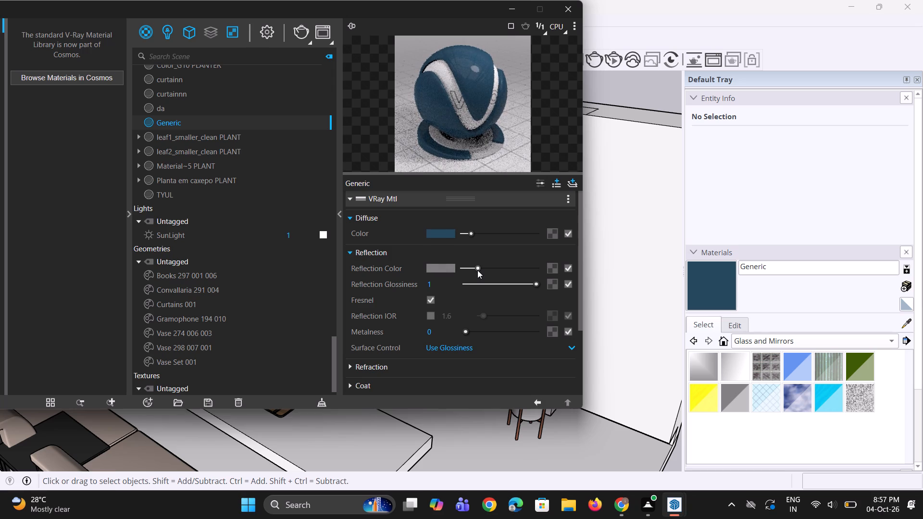
{"action": "left_click", "coordinate": [478, 268]}
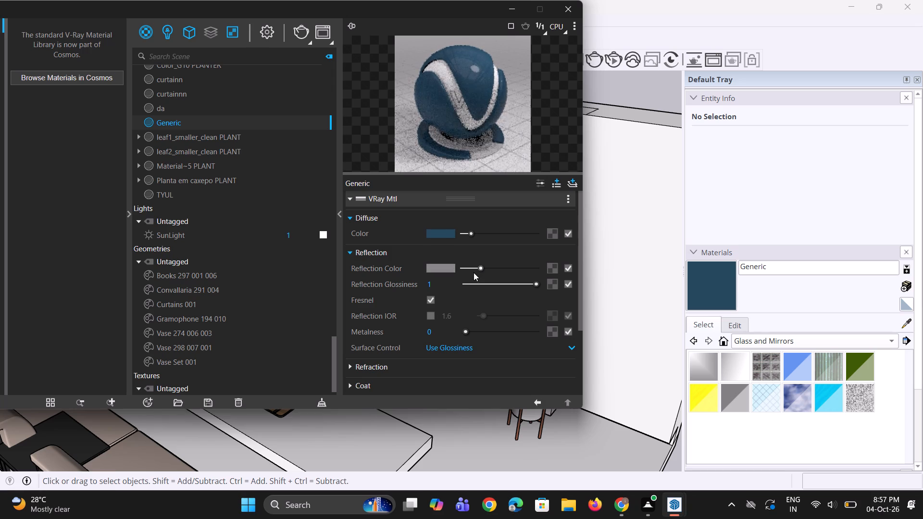
{"action": "left_click_drag", "start_coordinate": [448, 288], "coordinate": [406, 293]}
{"action": "type", "text": "0.95"}
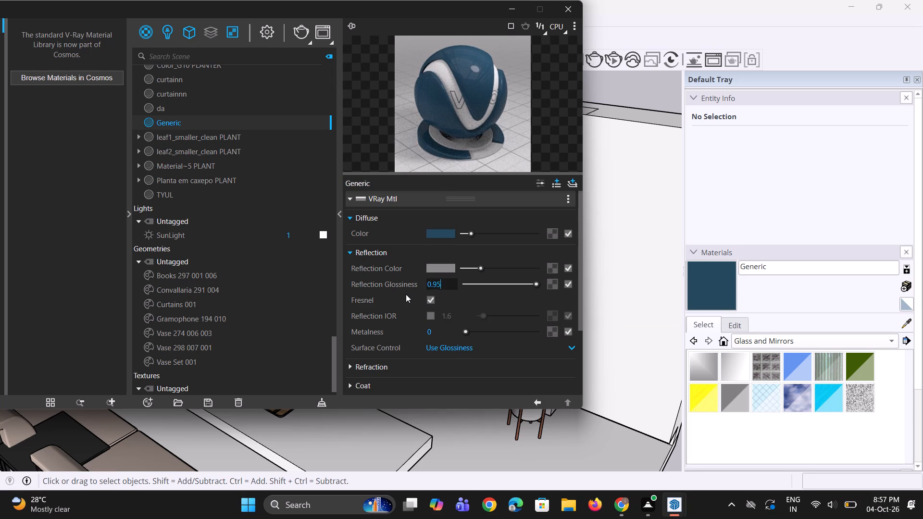
{"action": "key", "text": "Return"}
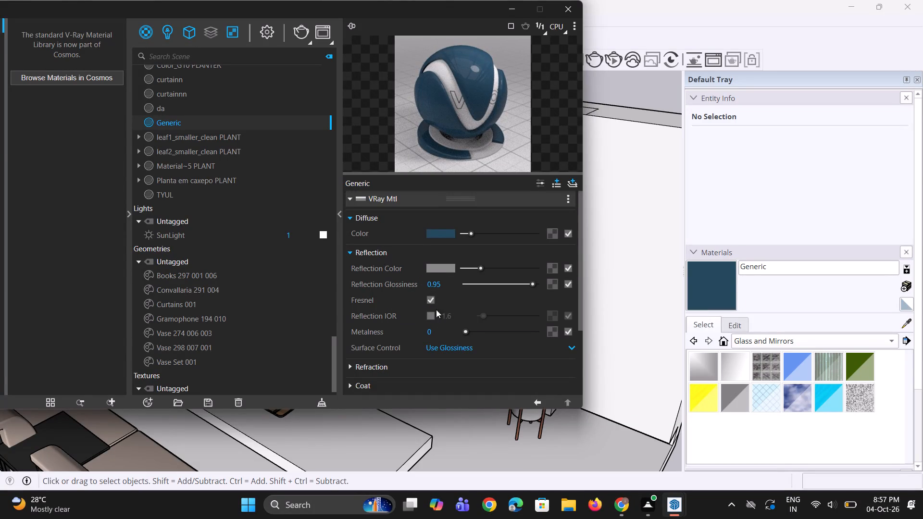
{"action": "left_click", "coordinate": [446, 285]}
{"action": "double_click", "coordinate": [473, 134]}
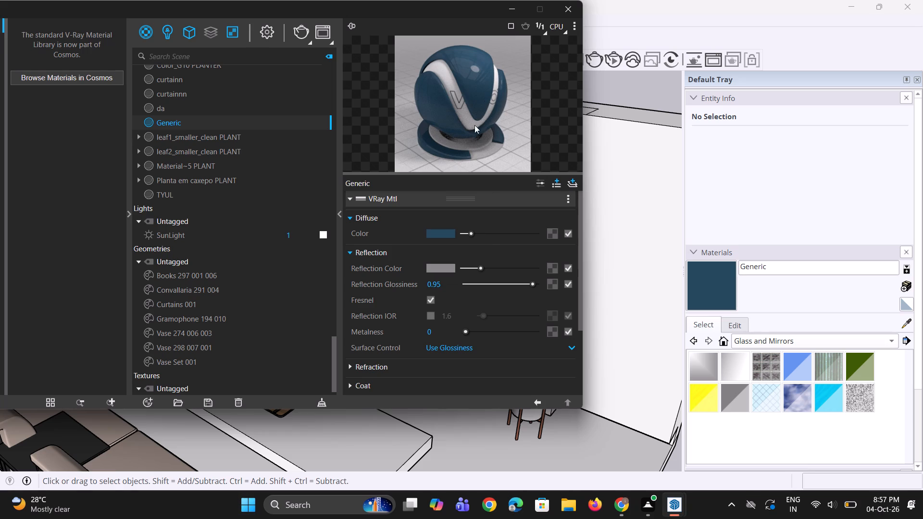
{"action": "left_click", "coordinate": [511, 9]}
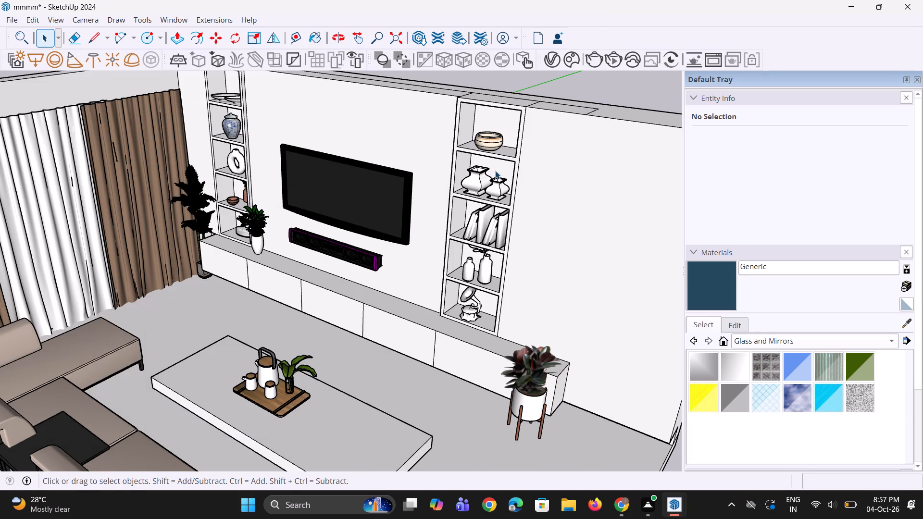
Paint the low TV cabinet's five front panels, top and planter-side end with the dark blue Generic material.
{"action": "left_click", "coordinate": [707, 286]}
{"action": "scroll", "coordinate": [390, 336], "scroll_direction": "up", "scroll_amount": 2}
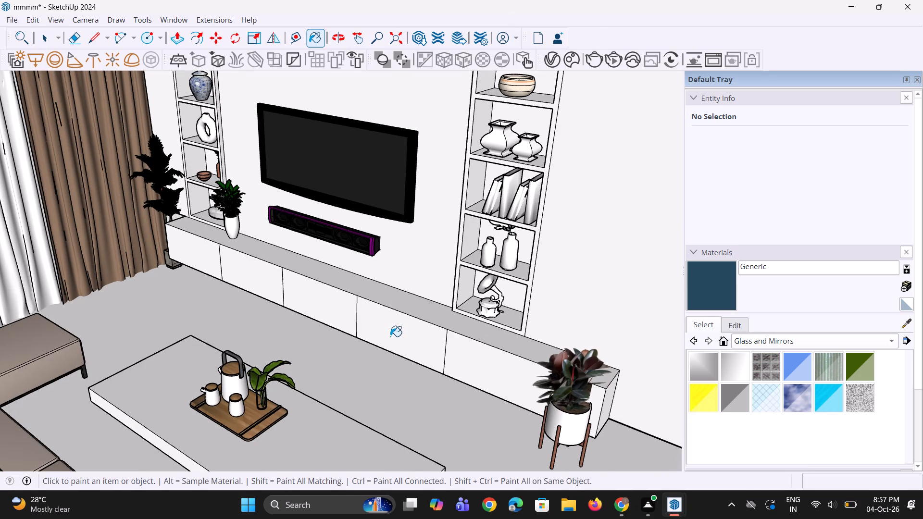
{"action": "left_click", "coordinate": [389, 333]}
{"action": "left_click", "coordinate": [330, 311]}
{"action": "left_click", "coordinate": [265, 286]}
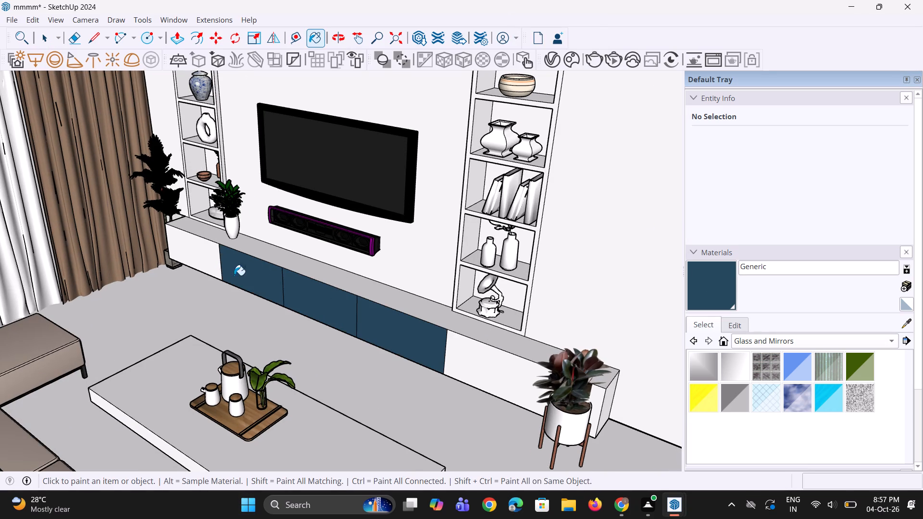
{"action": "left_click", "coordinate": [184, 255]}
{"action": "left_click", "coordinate": [492, 361]}
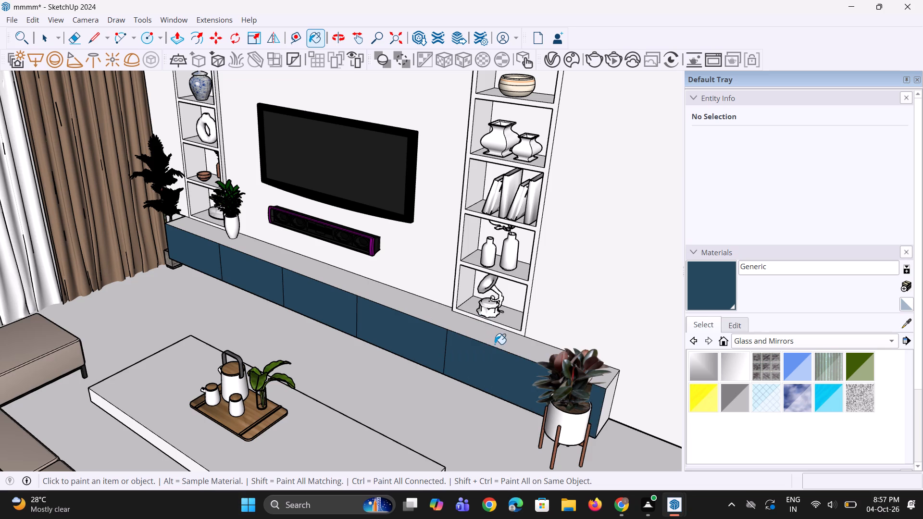
{"action": "left_click", "coordinate": [496, 342]}
{"action": "scroll", "coordinate": [614, 398], "scroll_direction": "up", "scroll_amount": 3}
{"action": "left_click", "coordinate": [608, 397]}
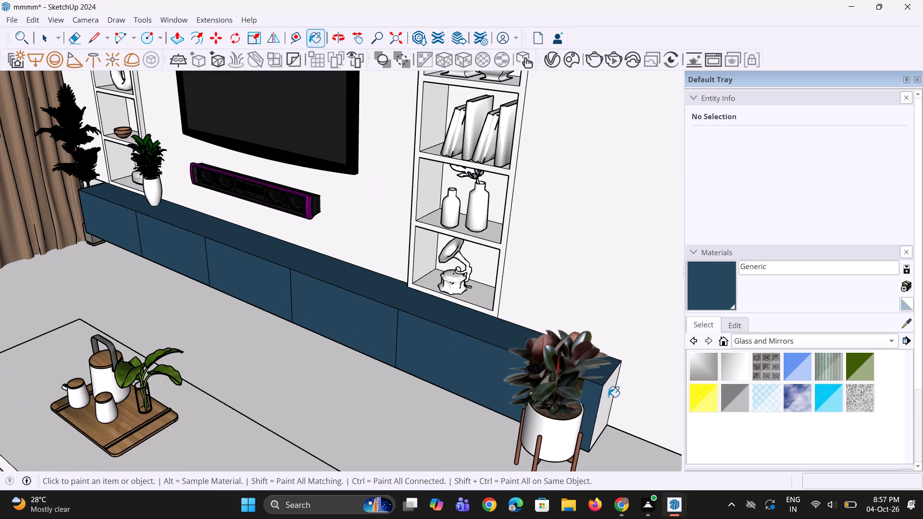
Paint the TV cabinet's end face on the curtained side with the same dark blue Generic material.
{"action": "scroll", "coordinate": [617, 406], "scroll_direction": "down", "scroll_amount": 8}
{"action": "middle_click_drag", "start_coordinate": [246, 346], "coordinate": [289, 330]}
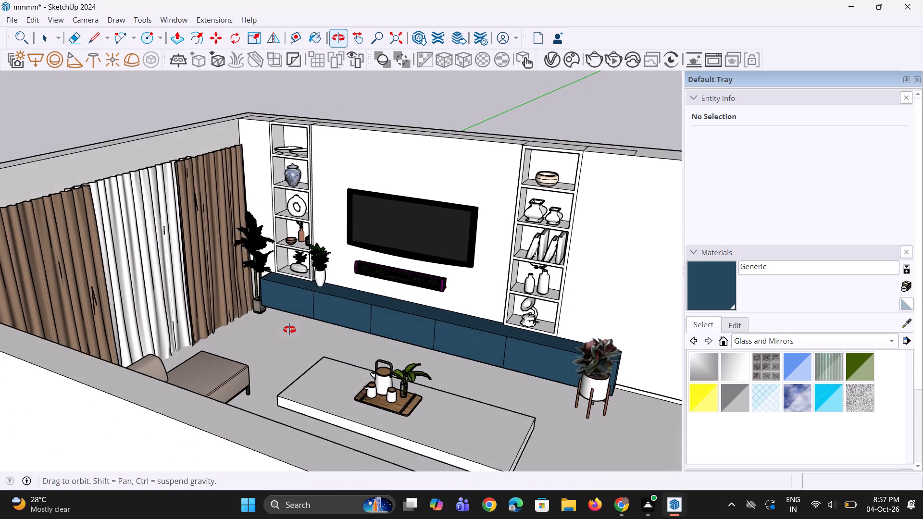
{"action": "middle_click_drag", "start_coordinate": [289, 330], "coordinate": [279, 337]}
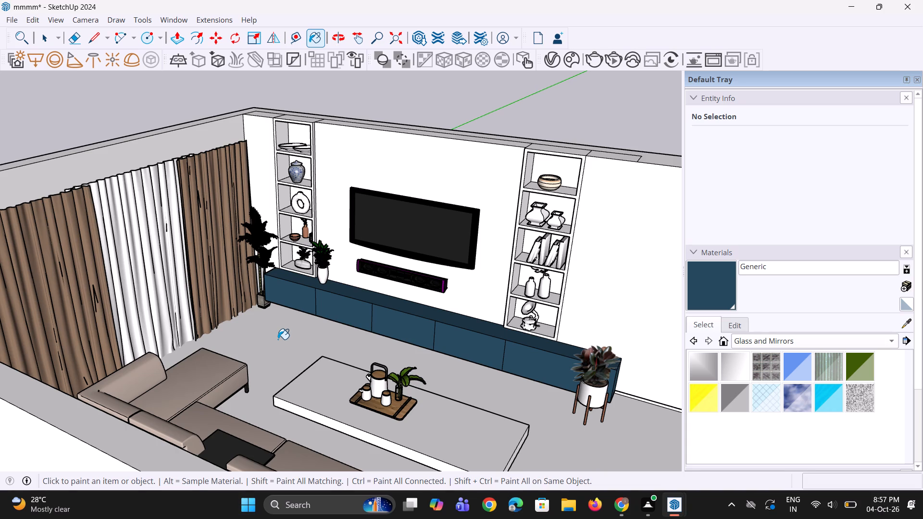
{"action": "scroll", "coordinate": [274, 305], "scroll_direction": "down", "scroll_amount": 2}
{"action": "scroll", "coordinate": [373, 300], "scroll_direction": "down", "scroll_amount": 3}
{"action": "middle_click_drag", "start_coordinate": [471, 317], "coordinate": [410, 296]}
{"action": "scroll", "coordinate": [456, 355], "scroll_direction": "up", "scroll_amount": 2}
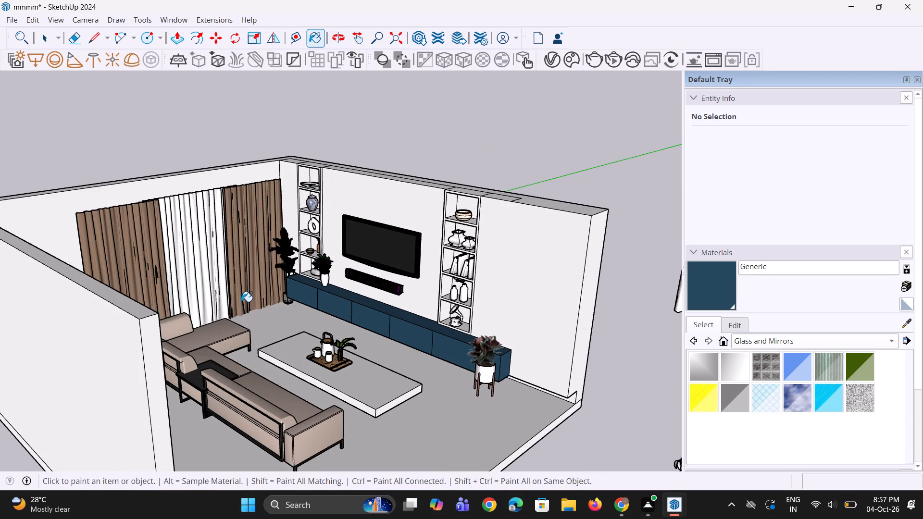
{"action": "scroll", "coordinate": [241, 301], "scroll_direction": "up", "scroll_amount": 2}
{"action": "middle_click_drag", "start_coordinate": [187, 270], "coordinate": [362, 333]}
{"action": "middle_click_drag", "start_coordinate": [260, 331], "coordinate": [366, 347]}
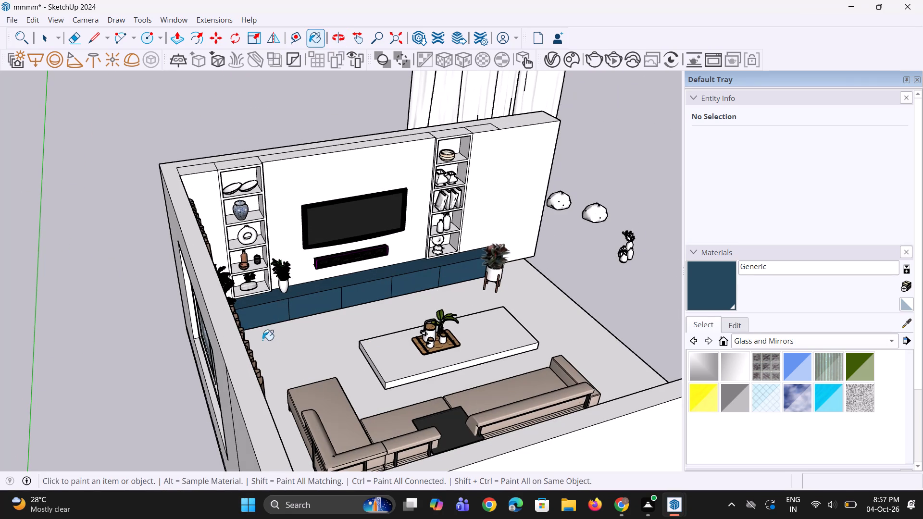
{"action": "scroll", "coordinate": [244, 322], "scroll_direction": "up", "scroll_amount": 18}
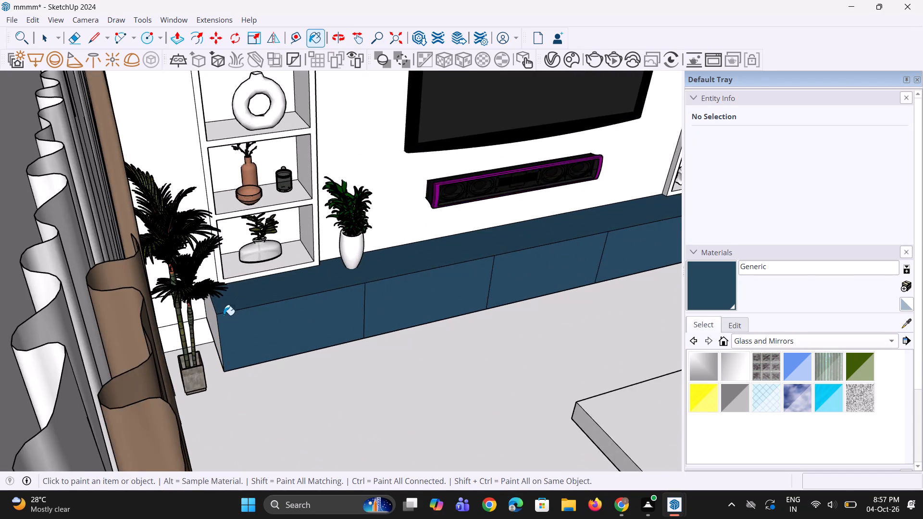
{"action": "scroll", "coordinate": [224, 315], "scroll_direction": "up", "scroll_amount": 3}
{"action": "left_click", "coordinate": [206, 319]}
{"action": "scroll", "coordinate": [205, 325], "scroll_direction": "down", "scroll_amount": 6}
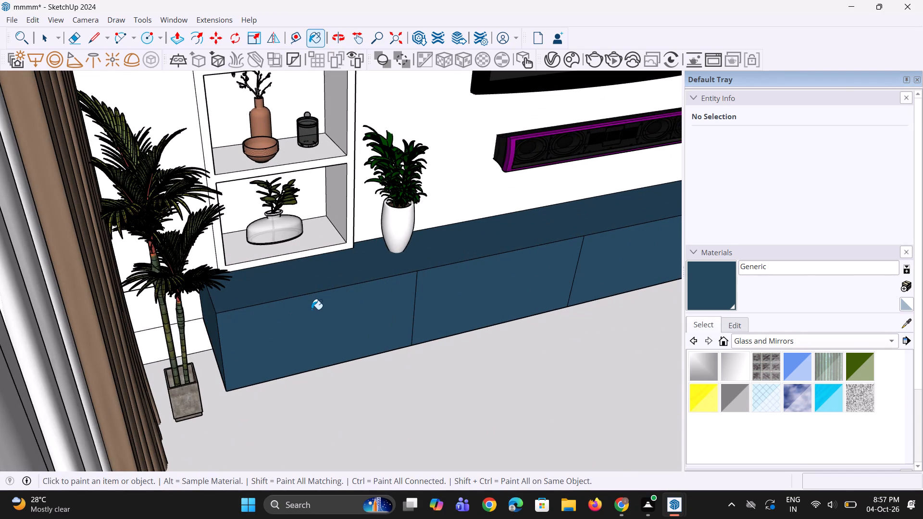
{"action": "scroll", "coordinate": [312, 309], "scroll_direction": "down", "scroll_amount": 13}
{"action": "key", "text": "space"}
Examine the painted TV cabinet within the whole living room from several angles.
{"action": "scroll", "coordinate": [414, 351], "scroll_direction": "down", "scroll_amount": 4}
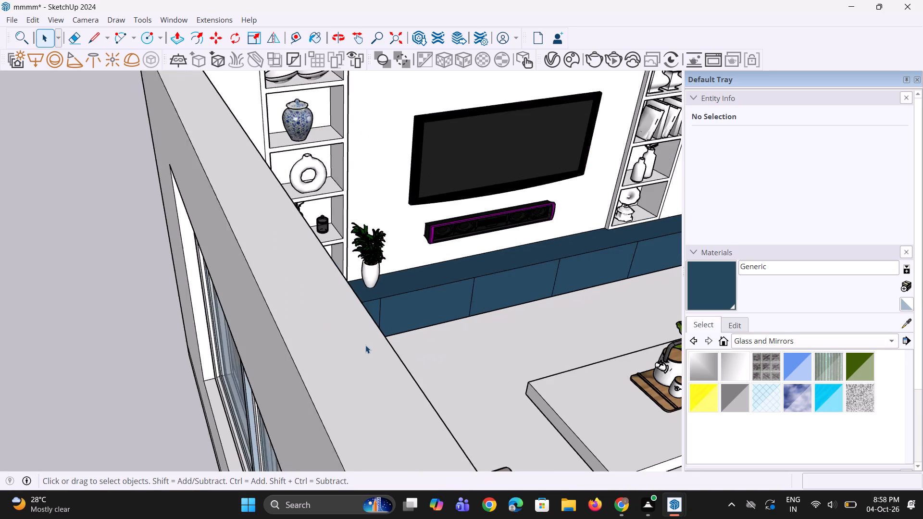
{"action": "scroll", "coordinate": [365, 345], "scroll_direction": "down", "scroll_amount": 5}
{"action": "middle_click_drag", "start_coordinate": [449, 342], "coordinate": [242, 286]}
{"action": "scroll", "coordinate": [274, 284], "scroll_direction": "down", "scroll_amount": 6}
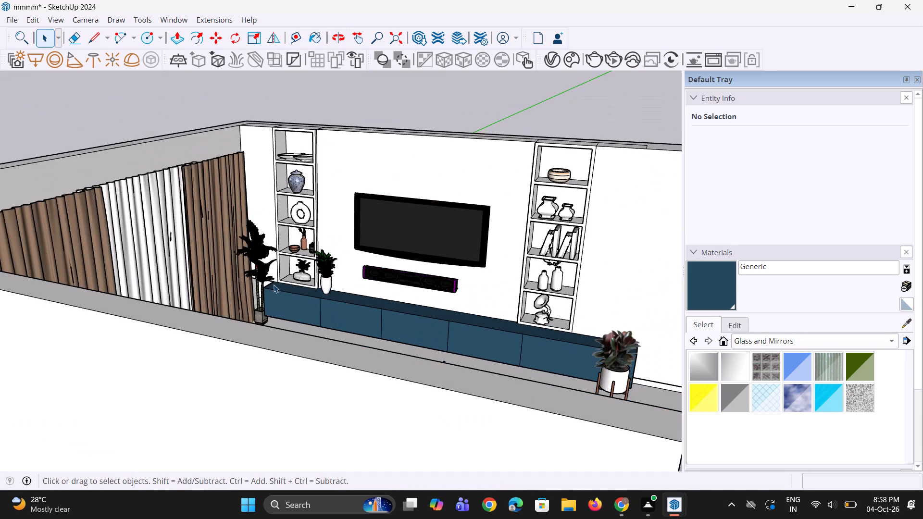
{"action": "scroll", "coordinate": [274, 284], "scroll_direction": "down", "scroll_amount": 2}
{"action": "middle_click_drag", "start_coordinate": [353, 303], "coordinate": [316, 351]}
{"action": "scroll", "coordinate": [363, 235], "scroll_direction": "up", "scroll_amount": 2}
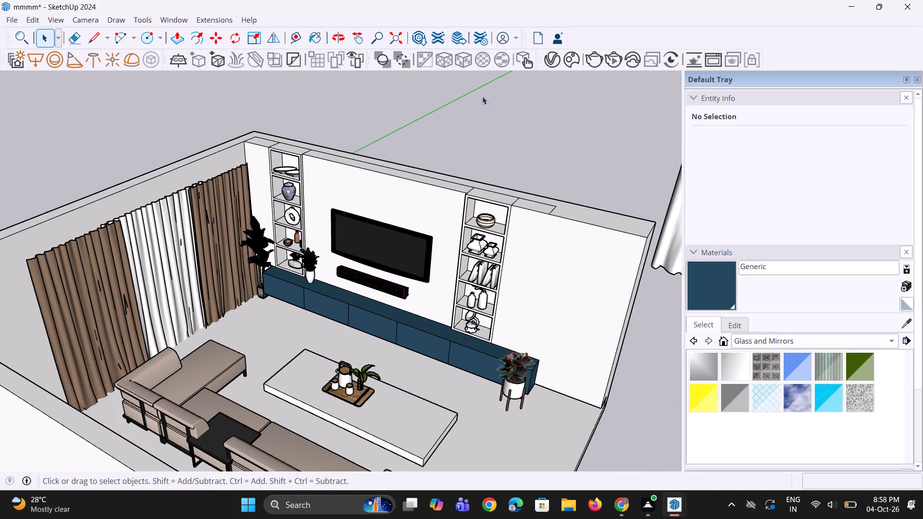
Create another new Generic material in the V-Ray Asset Editor.
{"action": "left_click", "coordinate": [550, 61]}
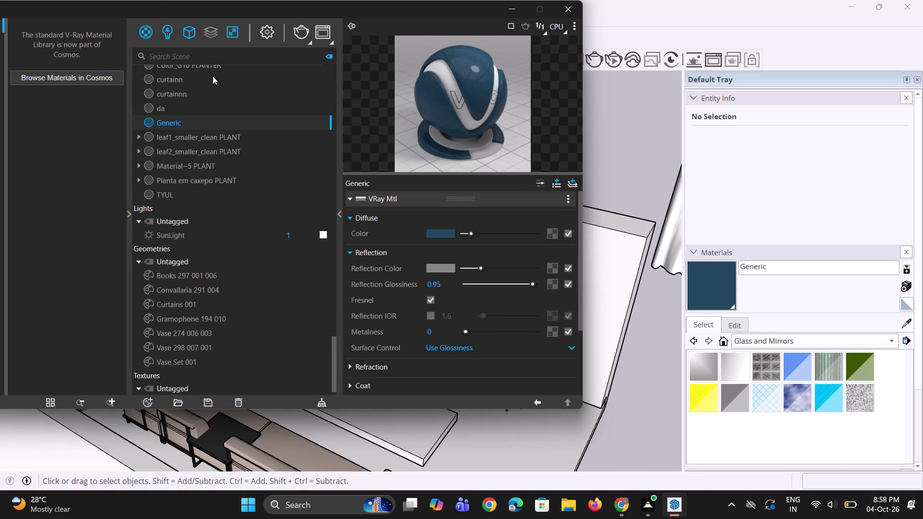
{"action": "right_click", "coordinate": [148, 36]}
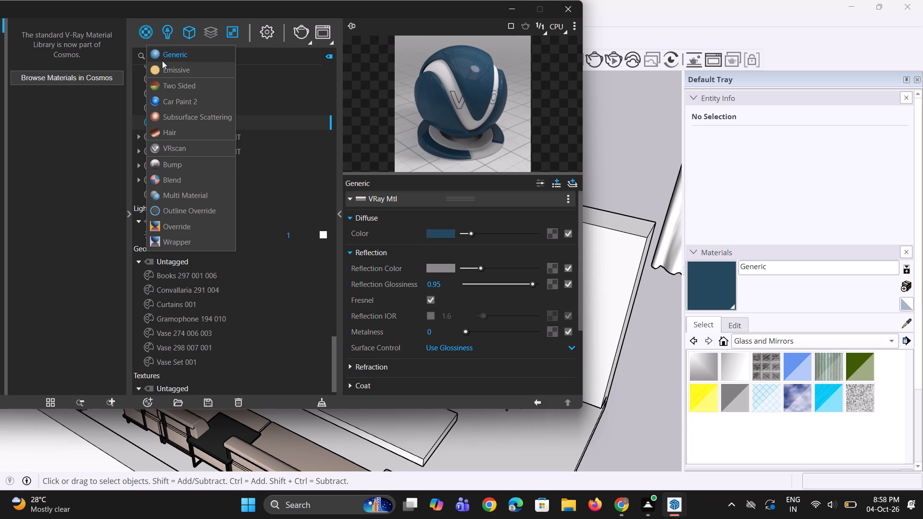
{"action": "left_click", "coordinate": [162, 61]}
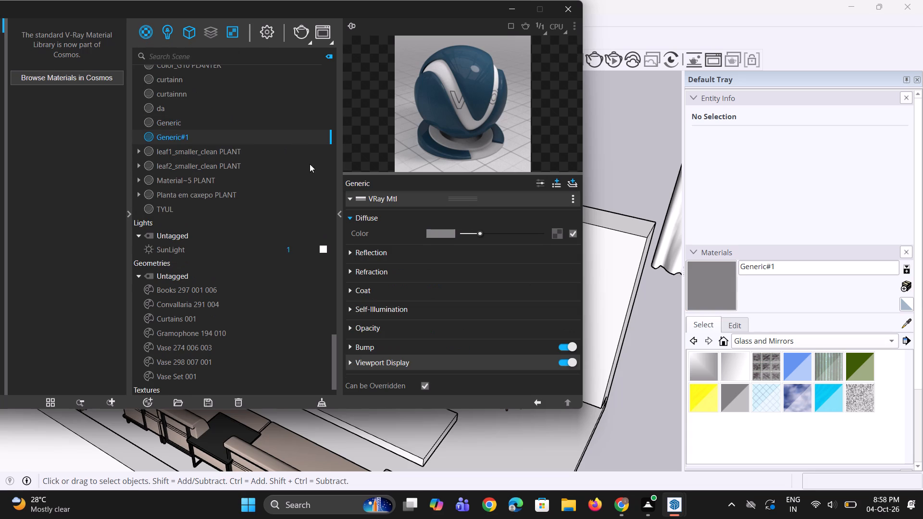
Set the new Generic material's diffuse colour to a pale blue of about R 0.764, G 0.817, B 0.886.
{"action": "left_click", "coordinate": [437, 232]}
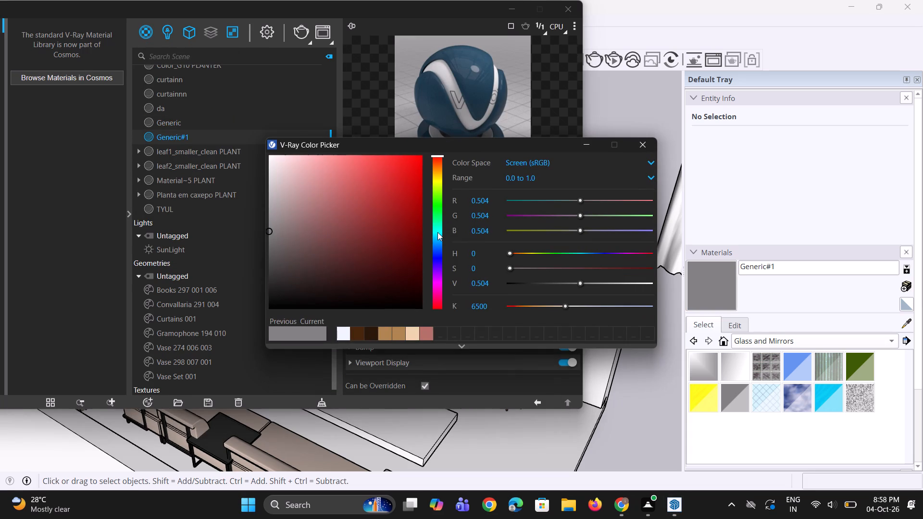
{"action": "left_click", "coordinate": [503, 118]}
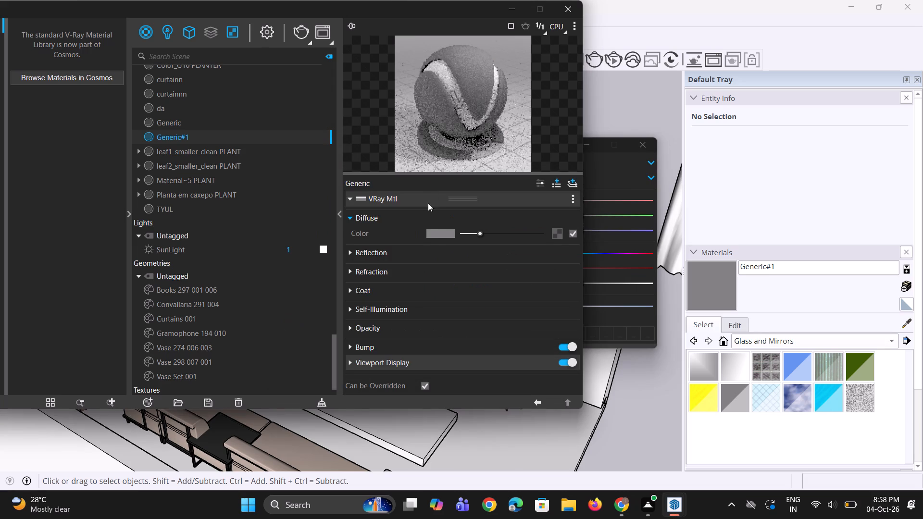
{"action": "left_click", "coordinate": [433, 231]}
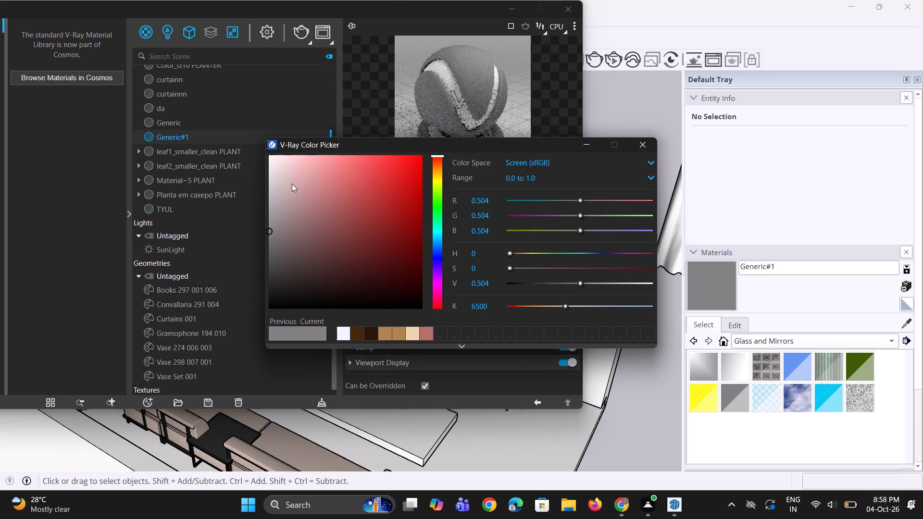
{"action": "left_click_drag", "start_coordinate": [288, 174], "coordinate": [271, 179]}
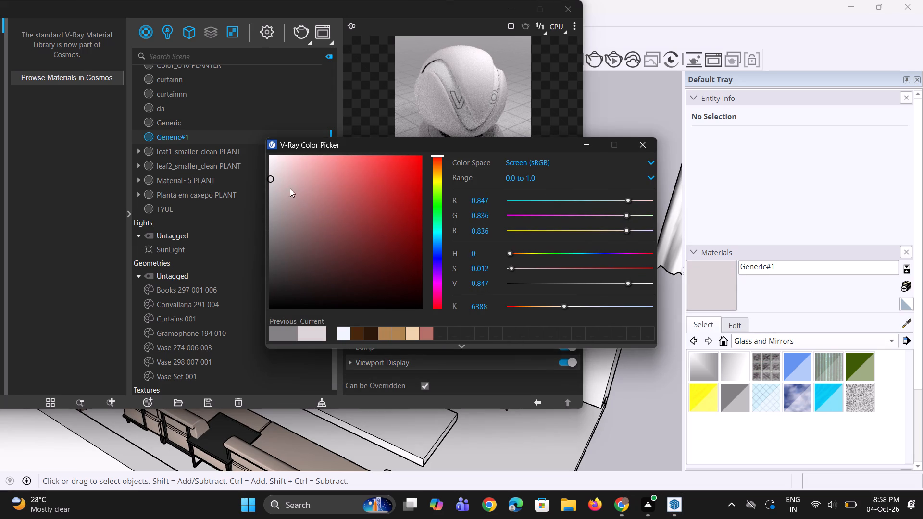
{"action": "left_click", "coordinate": [438, 243]}
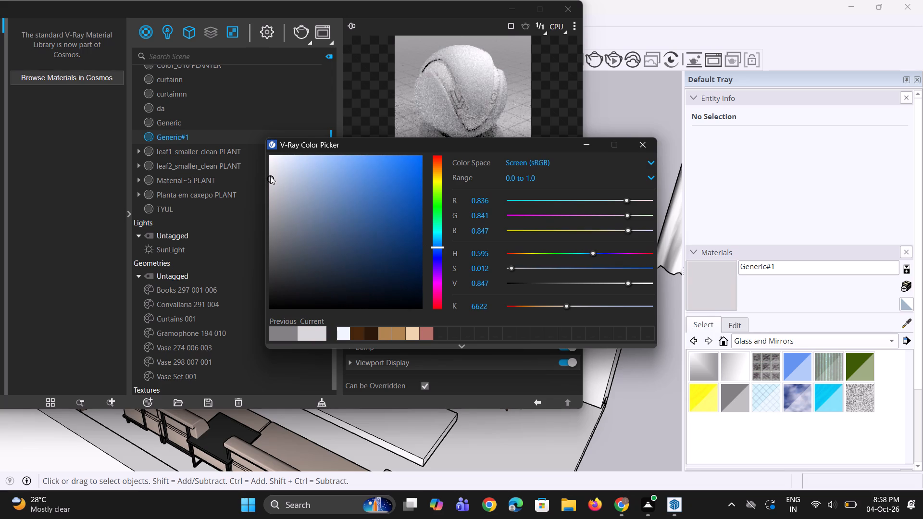
{"action": "left_click_drag", "start_coordinate": [273, 178], "coordinate": [281, 174]}
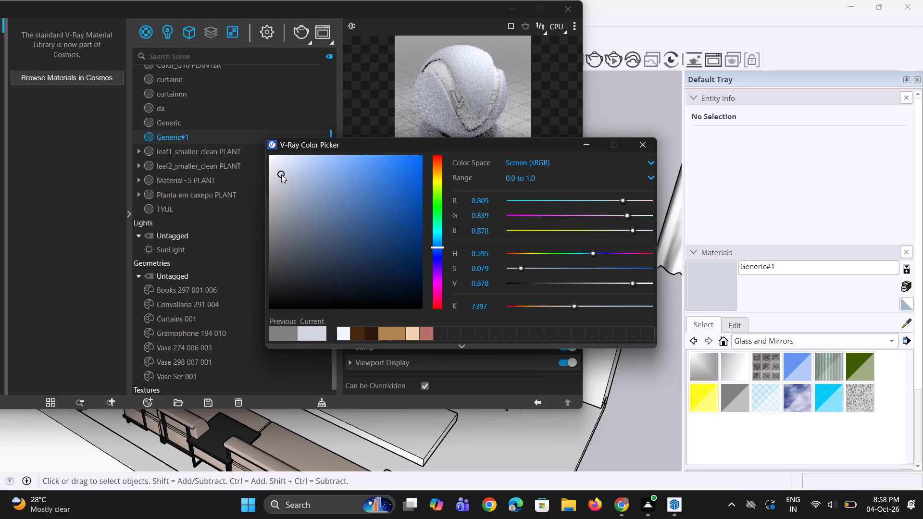
{"action": "left_click_drag", "start_coordinate": [281, 174], "coordinate": [287, 174]}
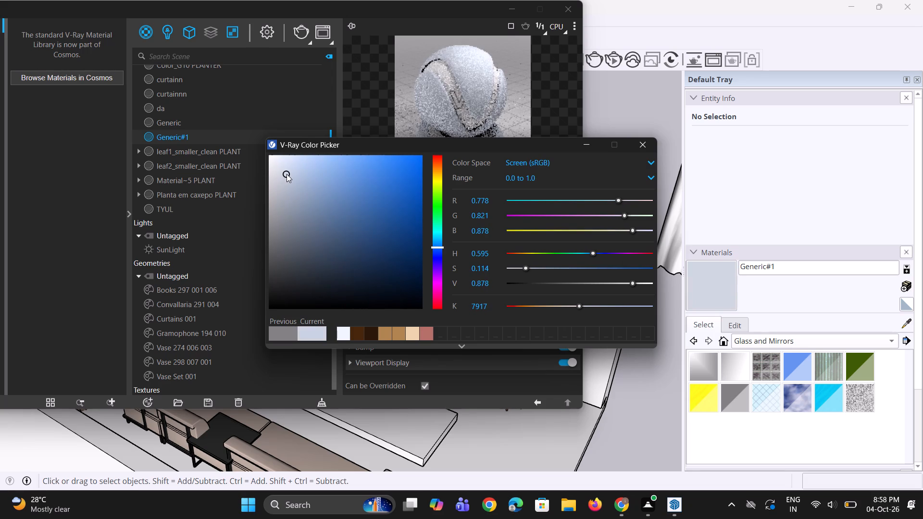
{"action": "left_click_drag", "start_coordinate": [287, 174], "coordinate": [288, 174]}
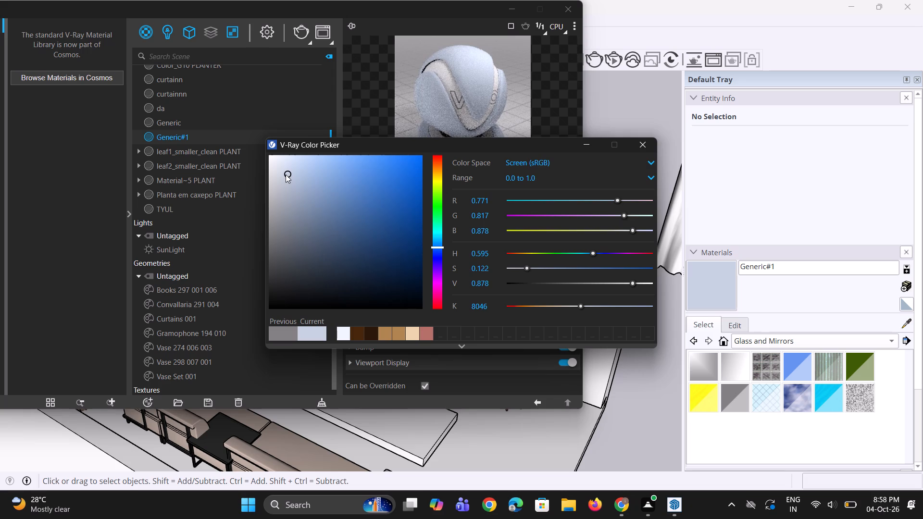
{"action": "left_click", "coordinate": [286, 174]}
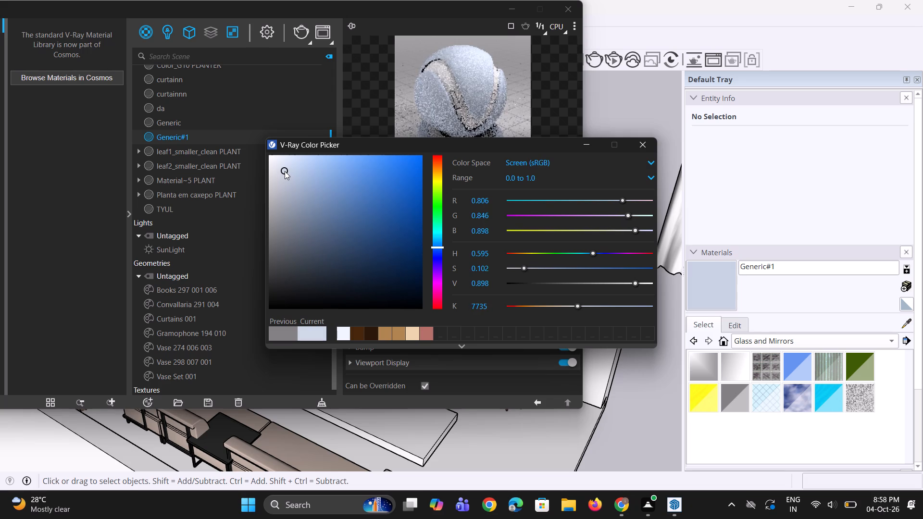
{"action": "left_click_drag", "start_coordinate": [285, 171], "coordinate": [290, 172]}
{"action": "left_click_drag", "start_coordinate": [287, 172], "coordinate": [283, 171]}
{"action": "left_click_drag", "start_coordinate": [283, 171], "coordinate": [290, 173]}
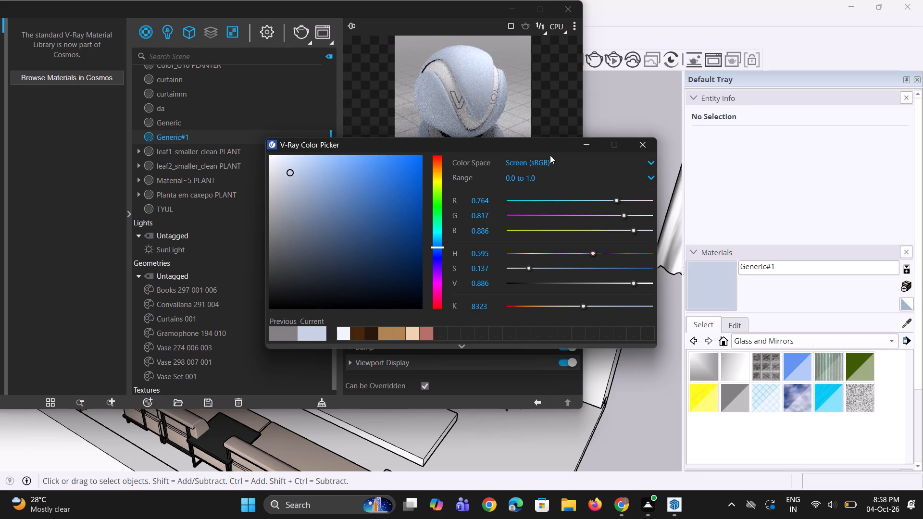
{"action": "left_click", "coordinate": [579, 143]}
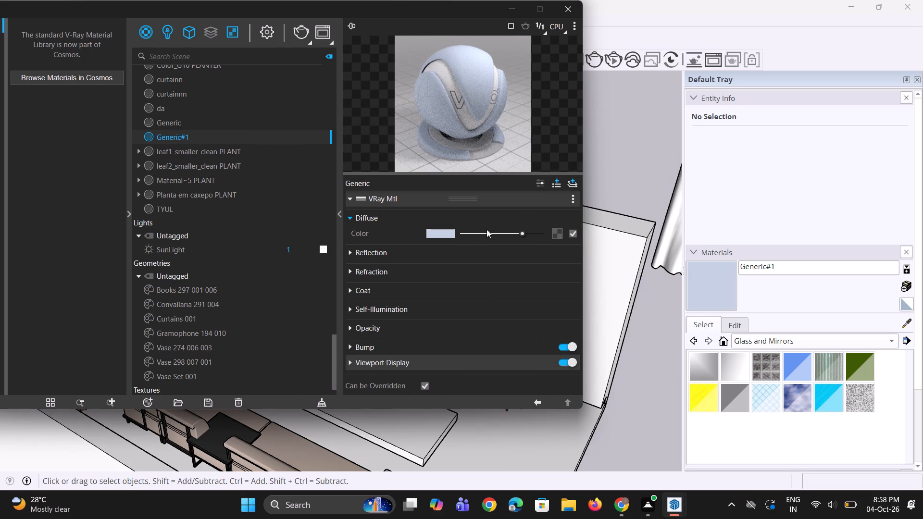
Give the pale blue material a grey reflection colour and a reflection glossiness of 0.95.
{"action": "left_click", "coordinate": [356, 254]}
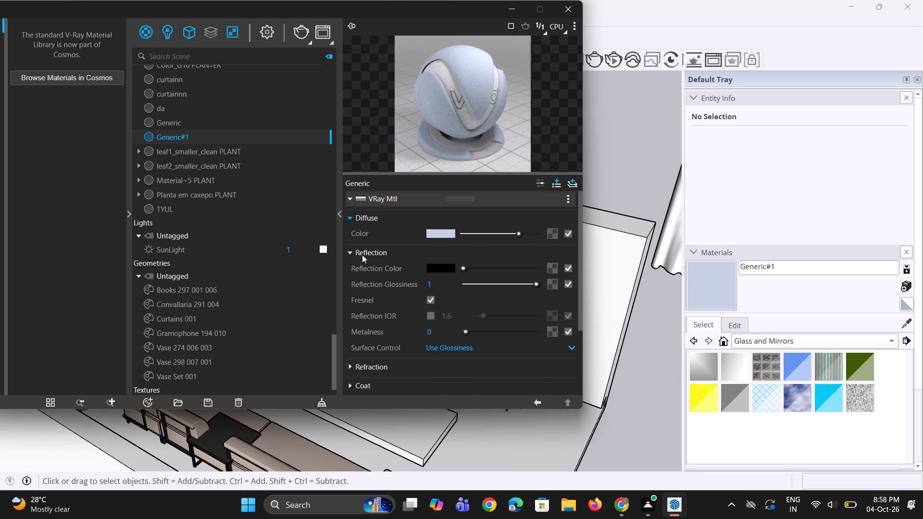
{"action": "left_click_drag", "start_coordinate": [464, 268], "coordinate": [477, 274]}
{"action": "left_click_drag", "start_coordinate": [440, 288], "coordinate": [420, 286]}
{"action": "type", "text": "0.95"}
{"action": "key", "text": "Return"}
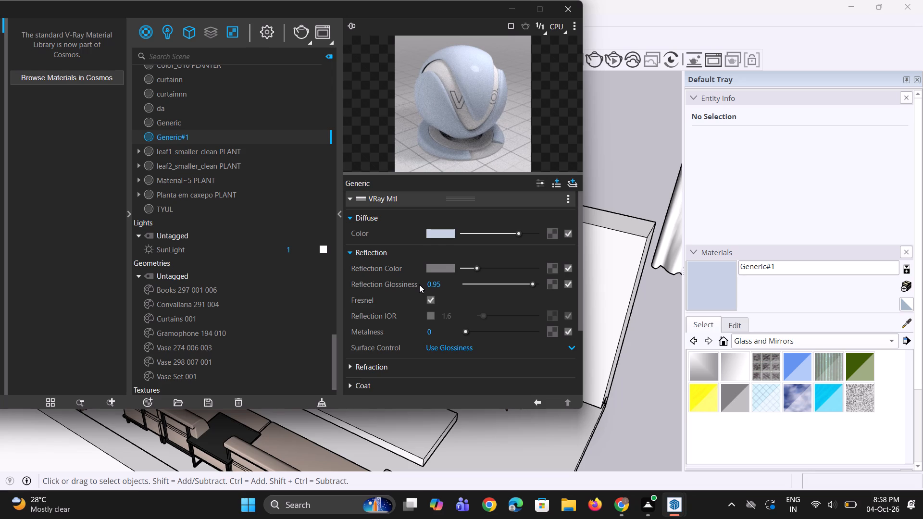
{"action": "double_click", "coordinate": [493, 116]}
{"action": "left_click", "coordinate": [507, 10]}
Paint the wall panel behind the TV, between the two shelf niches, with the pale blue material.
{"action": "left_click", "coordinate": [708, 268]}
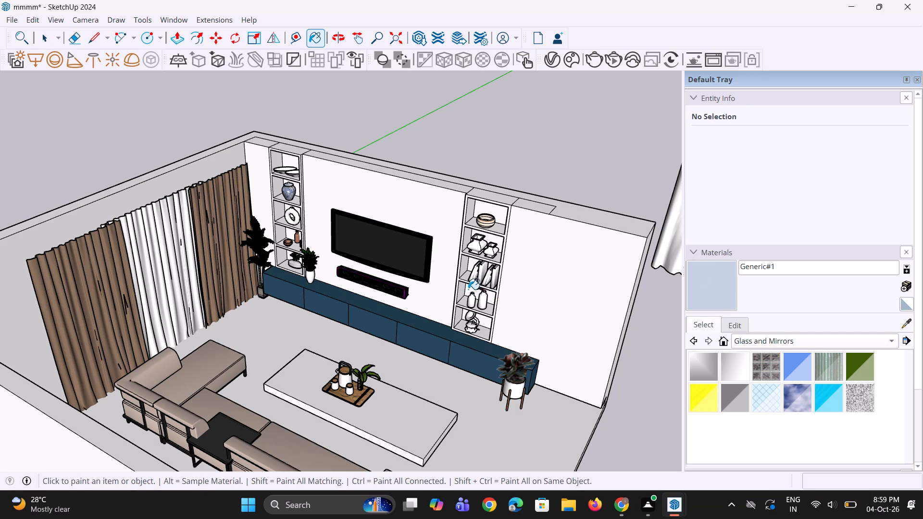
{"action": "scroll", "coordinate": [436, 242], "scroll_direction": "up", "scroll_amount": 1}
{"action": "left_click", "coordinate": [444, 206]}
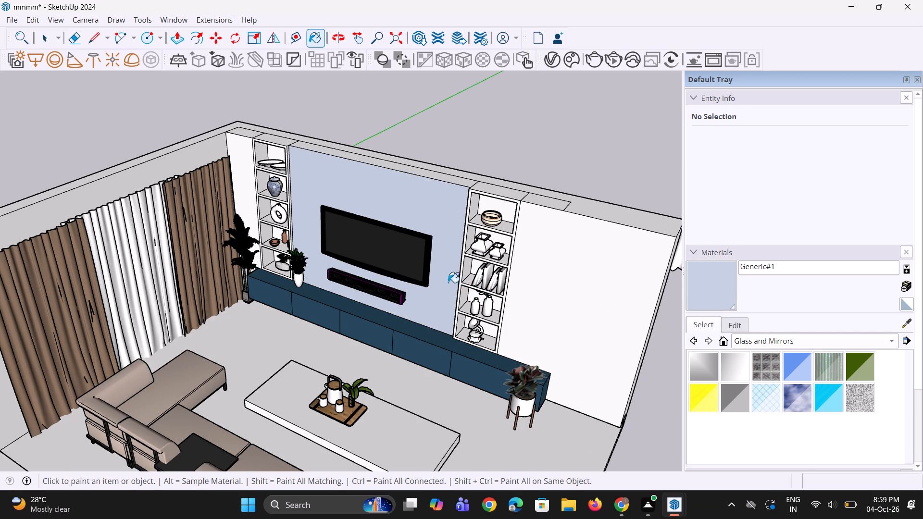
{"action": "scroll", "coordinate": [448, 283], "scroll_direction": "down", "scroll_amount": 1}
{"action": "left_click", "coordinate": [705, 293]}
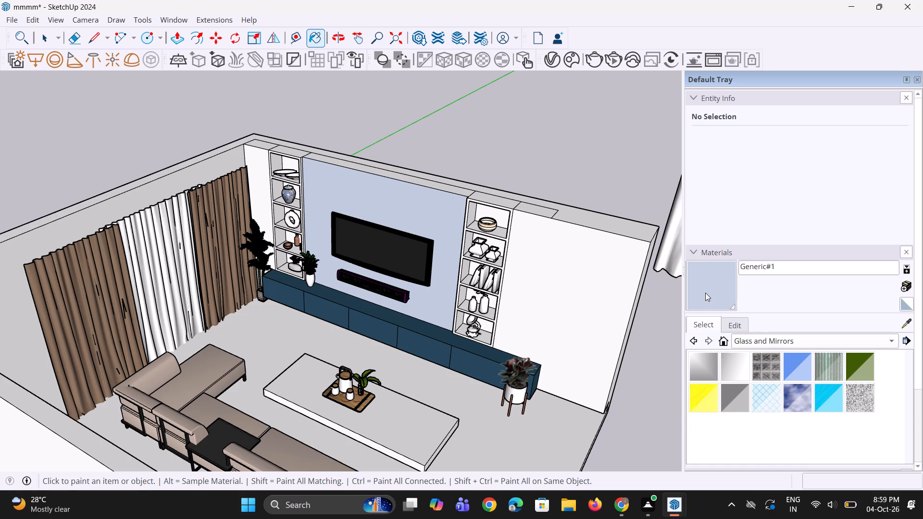
Lighten the pale blue material's diffuse colour to a very light blue and reapply it to the TV wall panel.
{"action": "left_click", "coordinate": [549, 65]}
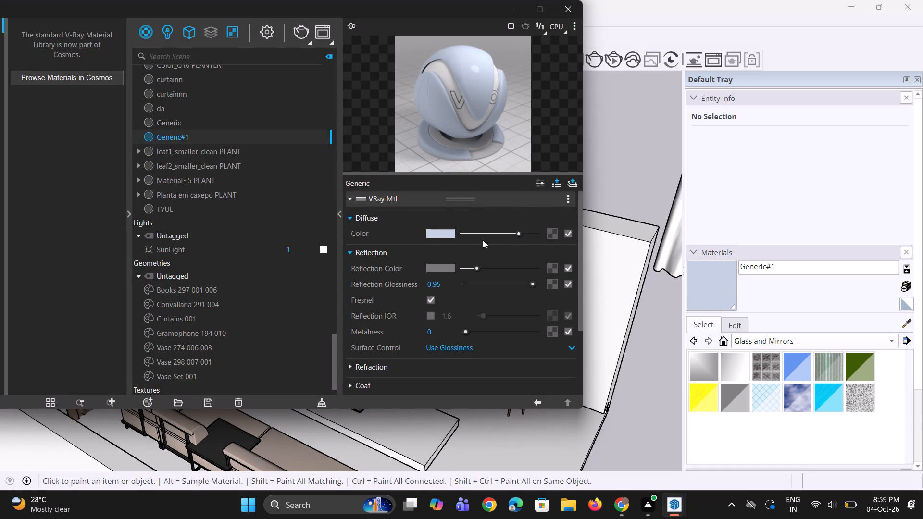
{"action": "left_click_drag", "start_coordinate": [518, 232], "coordinate": [530, 240]}
{"action": "left_click_drag", "start_coordinate": [530, 240], "coordinate": [536, 241]}
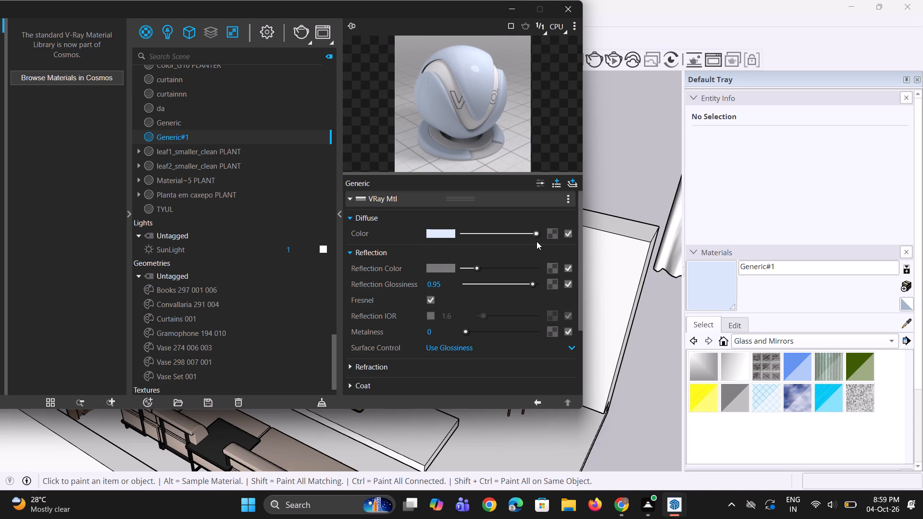
{"action": "left_click_drag", "start_coordinate": [536, 241], "coordinate": [536, 242]}
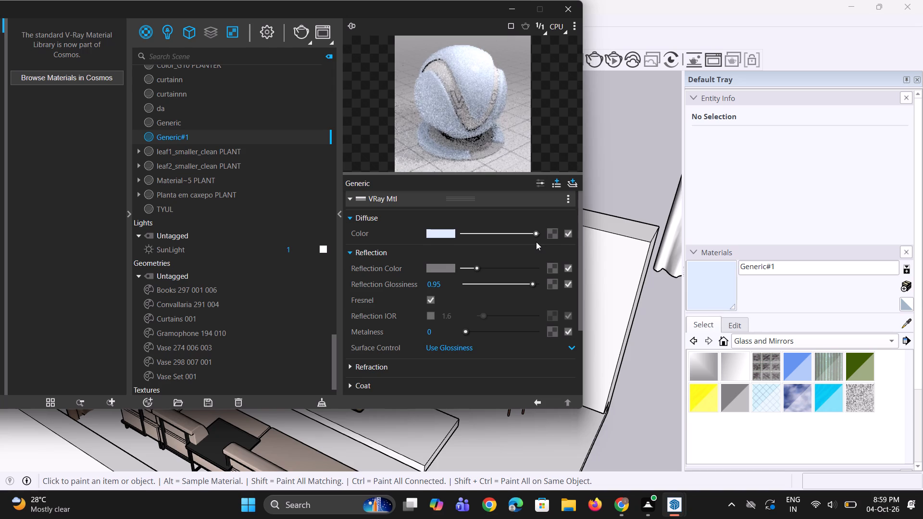
{"action": "left_click_drag", "start_coordinate": [536, 242], "coordinate": [532, 243]}
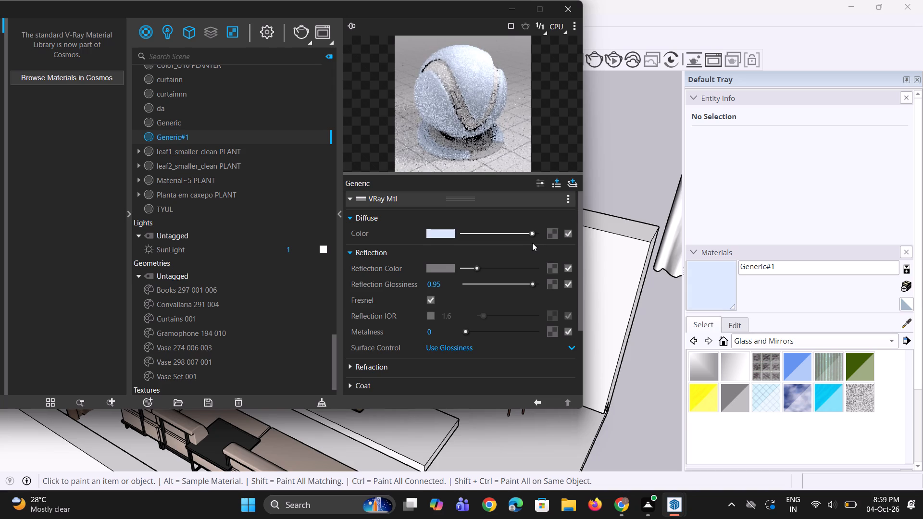
{"action": "left_click_drag", "start_coordinate": [532, 243], "coordinate": [535, 243]}
{"action": "left_click_drag", "start_coordinate": [535, 243], "coordinate": [534, 244]}
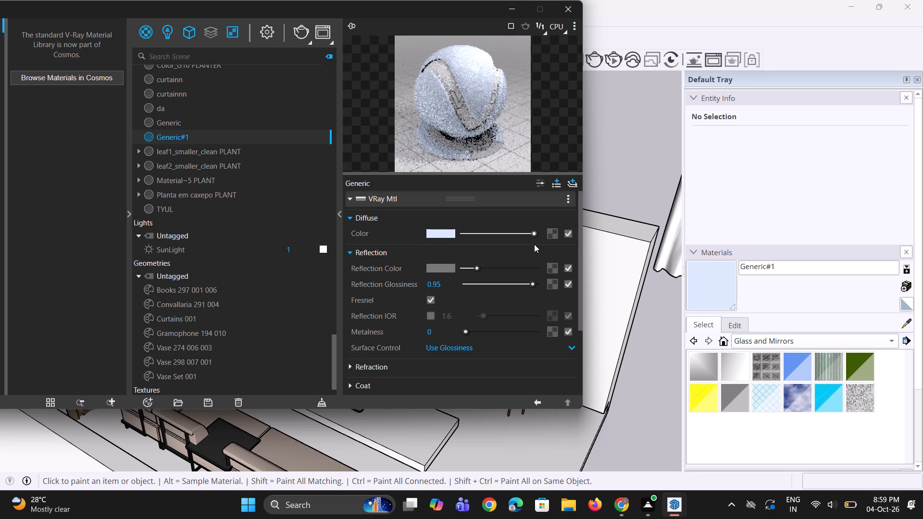
{"action": "double_click", "coordinate": [478, 145]}
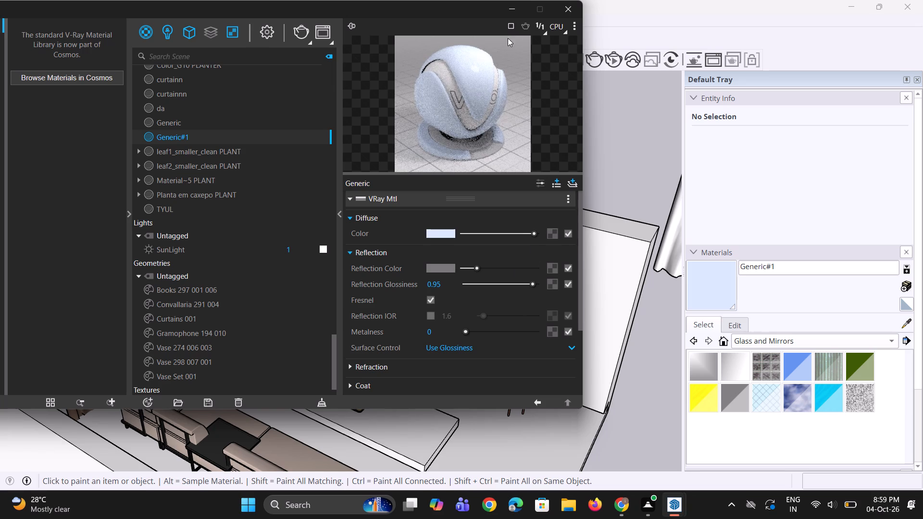
{"action": "left_click", "coordinate": [511, 14]}
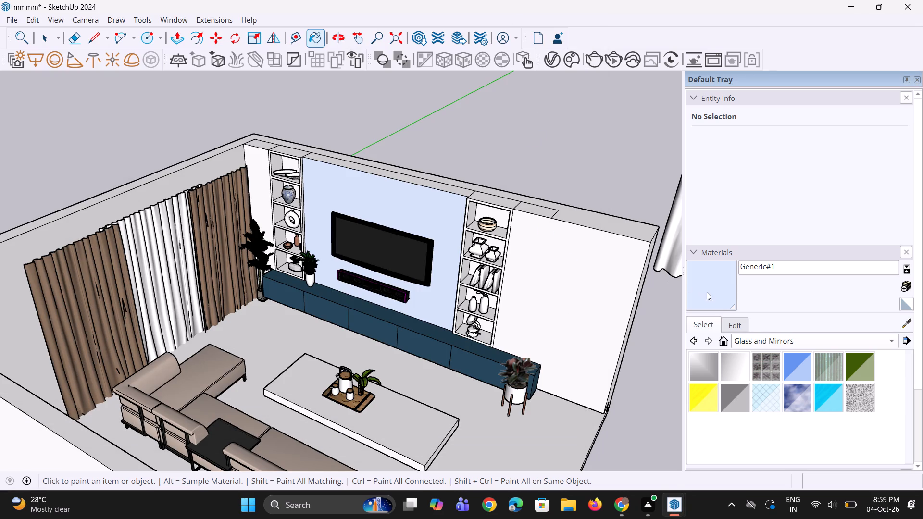
{"action": "left_click", "coordinate": [707, 292]}
{"action": "left_click", "coordinate": [435, 227]}
{"action": "left_click", "coordinate": [441, 228]}
{"action": "scroll", "coordinate": [452, 209], "scroll_direction": "up", "scroll_amount": 3}
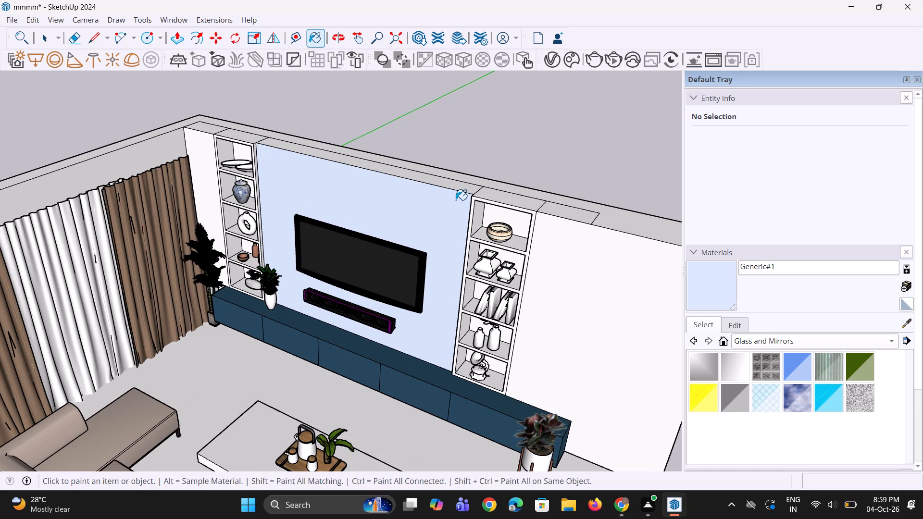
Draw an upright rotated rectangle 6" high along the full outer top edge of the curtained wall, about 21' 10" long.
{"action": "scroll", "coordinate": [456, 200], "scroll_direction": "down", "scroll_amount": 8}
{"action": "middle_click_drag", "start_coordinate": [492, 270], "coordinate": [262, 288]}
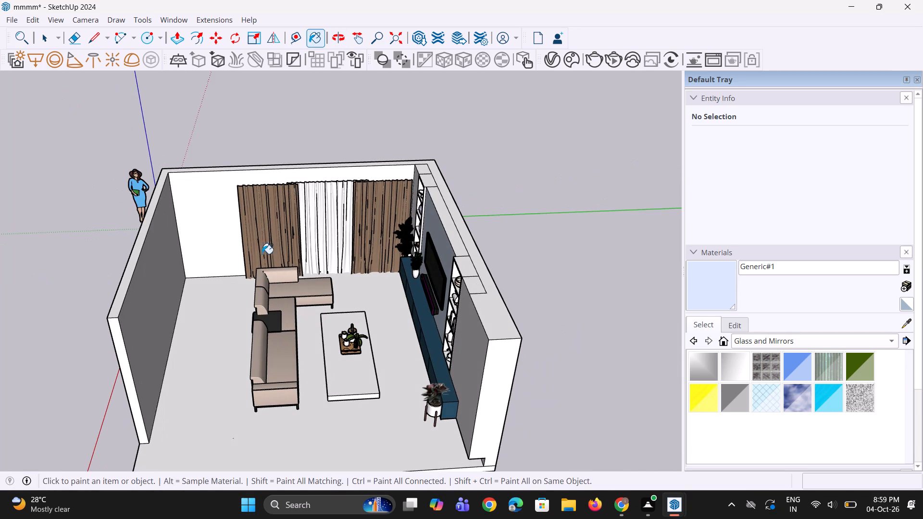
{"action": "left_click", "coordinate": [164, 40]}
{"action": "left_click", "coordinate": [177, 66]}
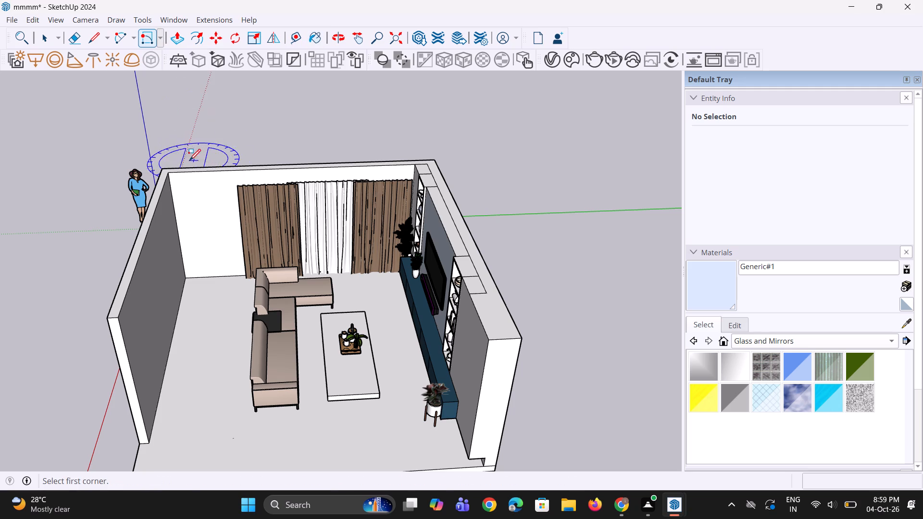
{"action": "left_click", "coordinate": [167, 167]}
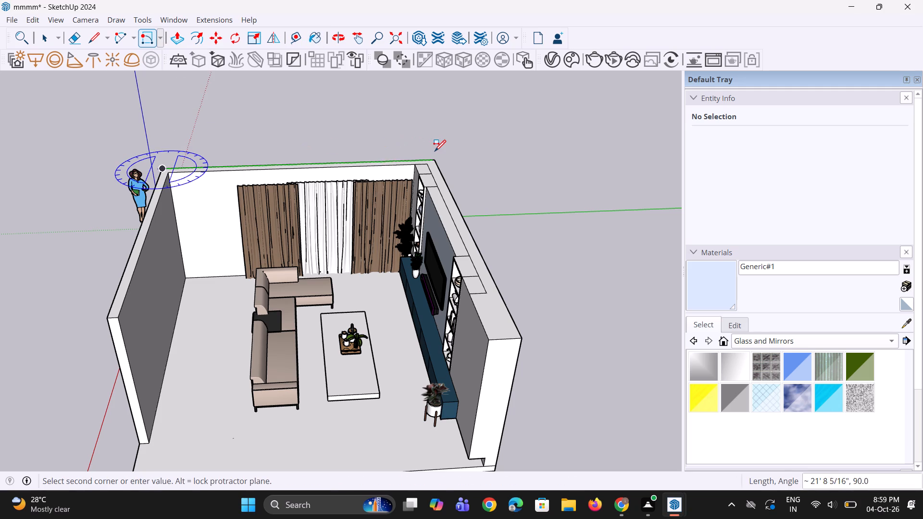
{"action": "left_click", "coordinate": [433, 161]}
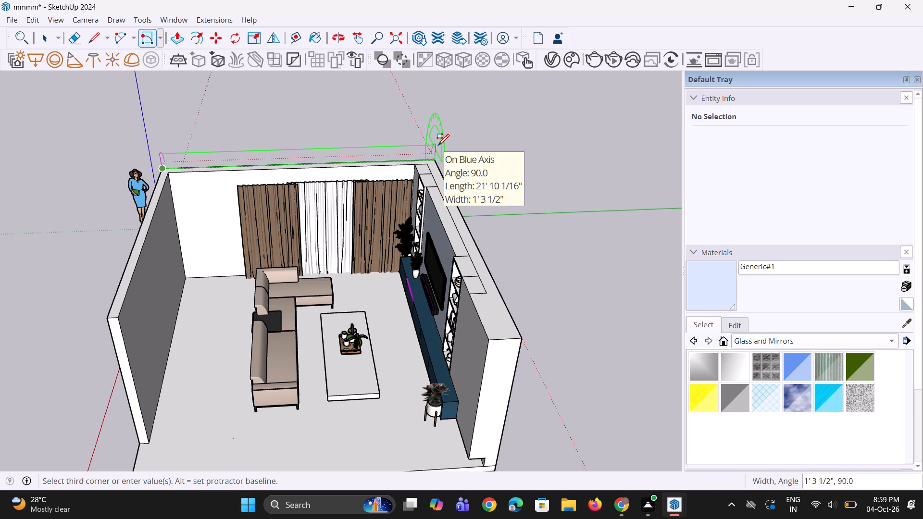
{"action": "key", "text": "6"}
{"action": "key", "text": "shift+quotedbl"}
{"action": "key", "text": "Return"}
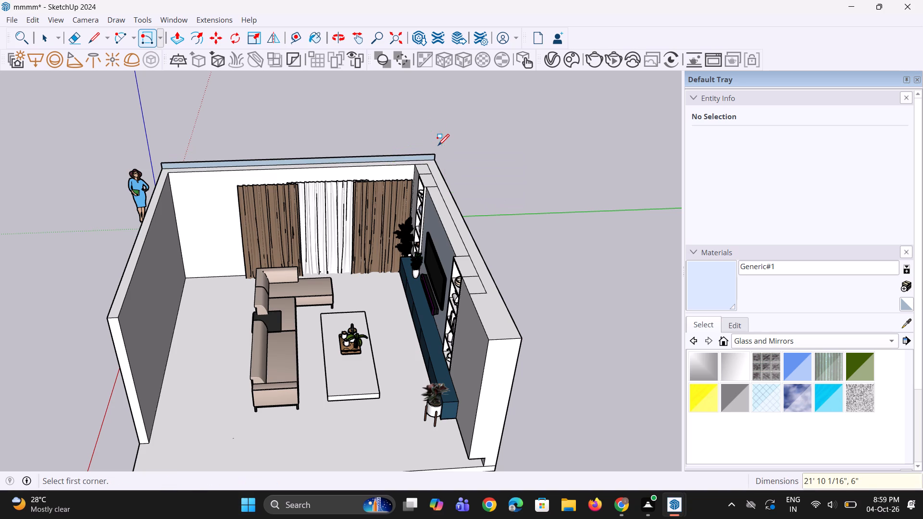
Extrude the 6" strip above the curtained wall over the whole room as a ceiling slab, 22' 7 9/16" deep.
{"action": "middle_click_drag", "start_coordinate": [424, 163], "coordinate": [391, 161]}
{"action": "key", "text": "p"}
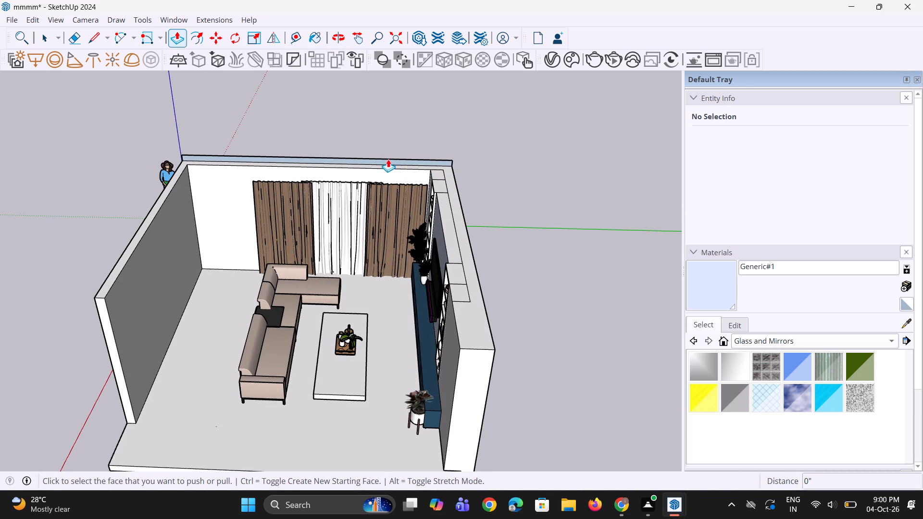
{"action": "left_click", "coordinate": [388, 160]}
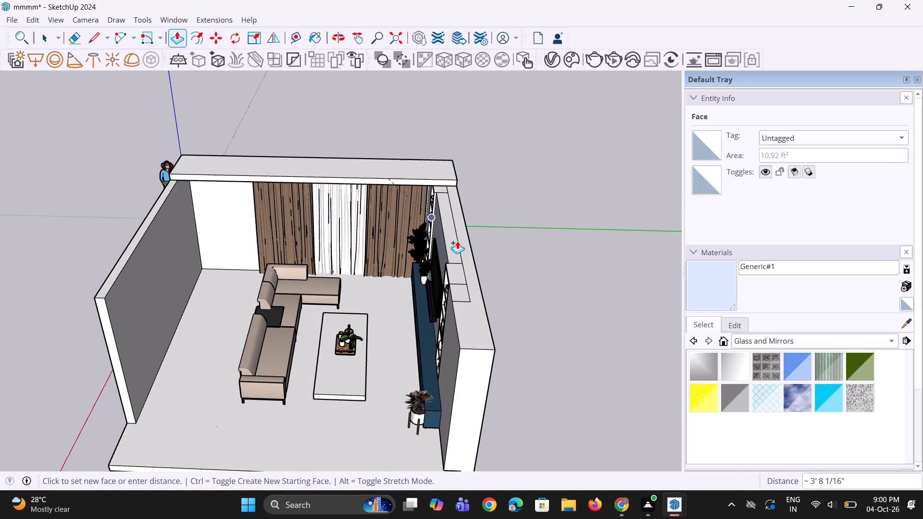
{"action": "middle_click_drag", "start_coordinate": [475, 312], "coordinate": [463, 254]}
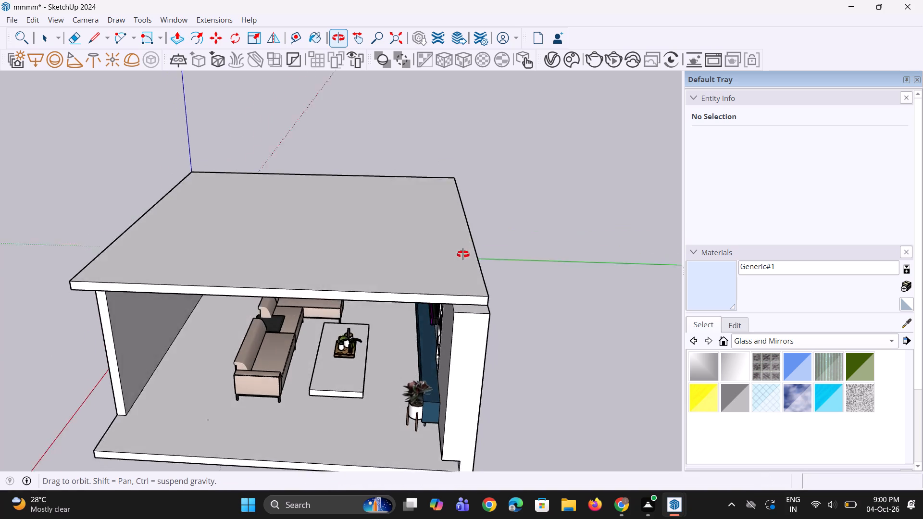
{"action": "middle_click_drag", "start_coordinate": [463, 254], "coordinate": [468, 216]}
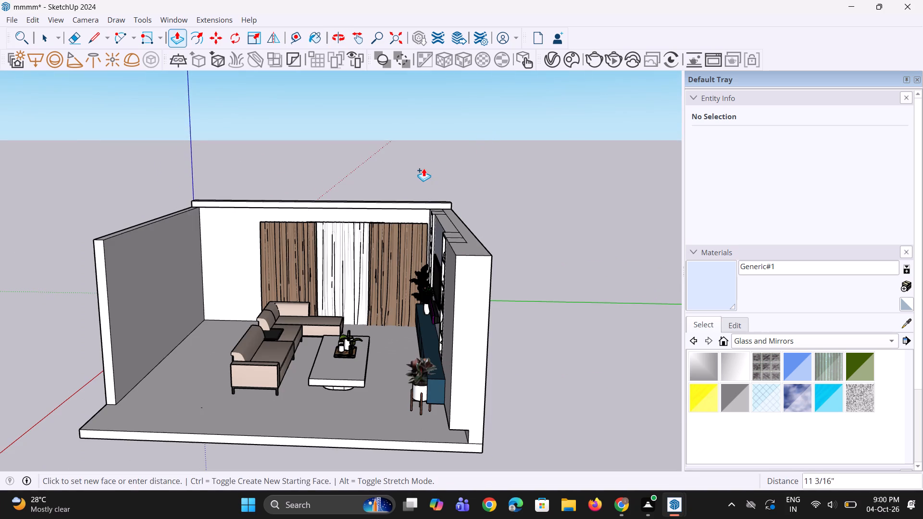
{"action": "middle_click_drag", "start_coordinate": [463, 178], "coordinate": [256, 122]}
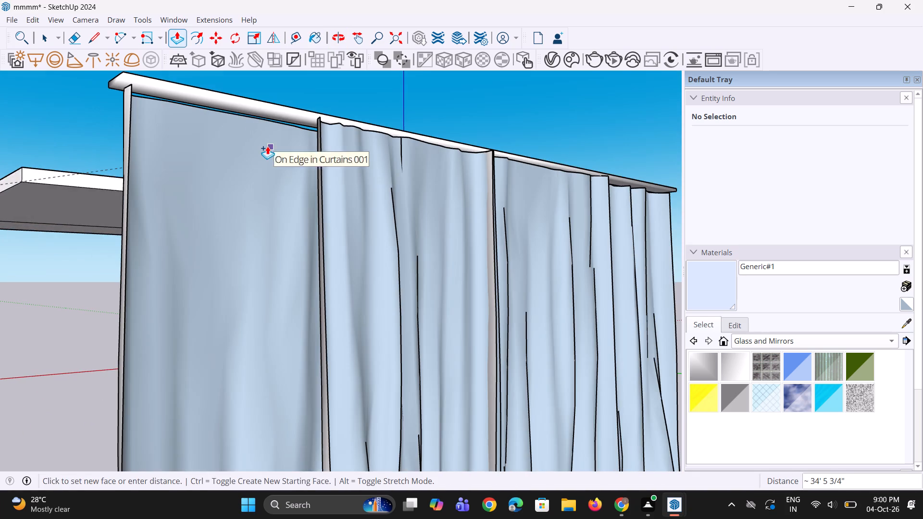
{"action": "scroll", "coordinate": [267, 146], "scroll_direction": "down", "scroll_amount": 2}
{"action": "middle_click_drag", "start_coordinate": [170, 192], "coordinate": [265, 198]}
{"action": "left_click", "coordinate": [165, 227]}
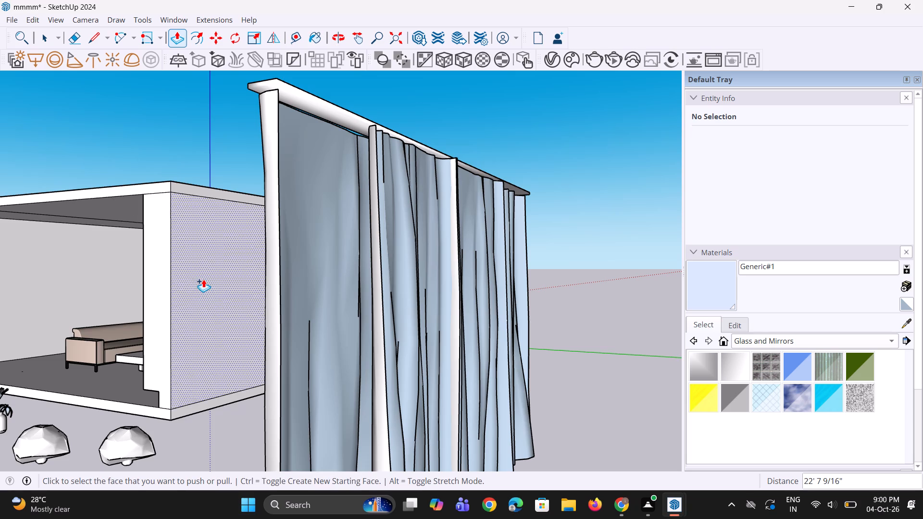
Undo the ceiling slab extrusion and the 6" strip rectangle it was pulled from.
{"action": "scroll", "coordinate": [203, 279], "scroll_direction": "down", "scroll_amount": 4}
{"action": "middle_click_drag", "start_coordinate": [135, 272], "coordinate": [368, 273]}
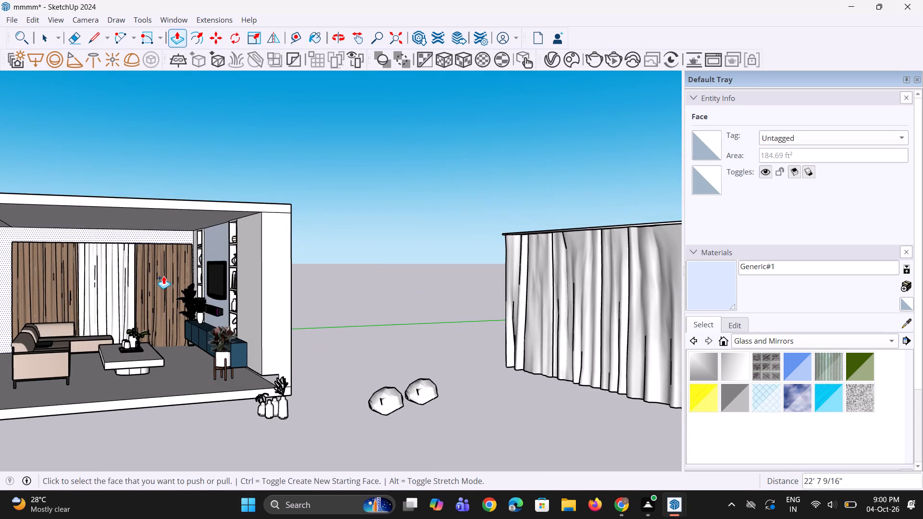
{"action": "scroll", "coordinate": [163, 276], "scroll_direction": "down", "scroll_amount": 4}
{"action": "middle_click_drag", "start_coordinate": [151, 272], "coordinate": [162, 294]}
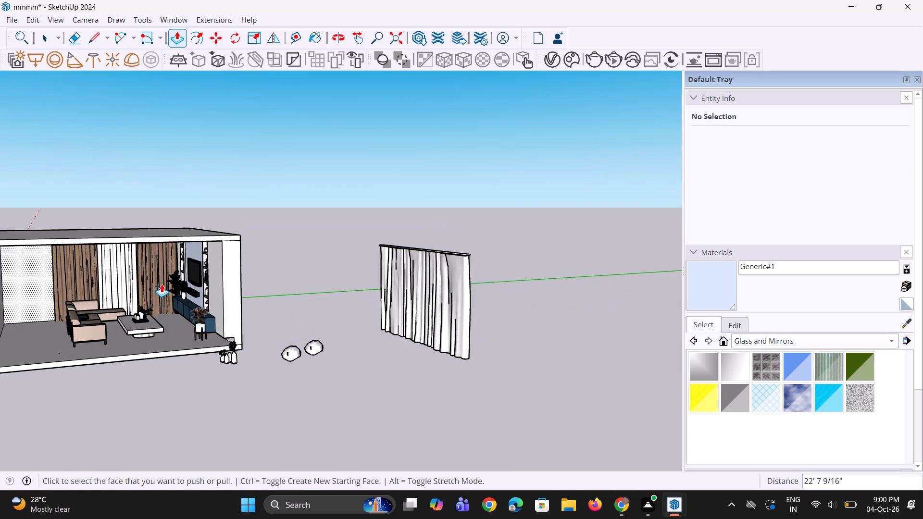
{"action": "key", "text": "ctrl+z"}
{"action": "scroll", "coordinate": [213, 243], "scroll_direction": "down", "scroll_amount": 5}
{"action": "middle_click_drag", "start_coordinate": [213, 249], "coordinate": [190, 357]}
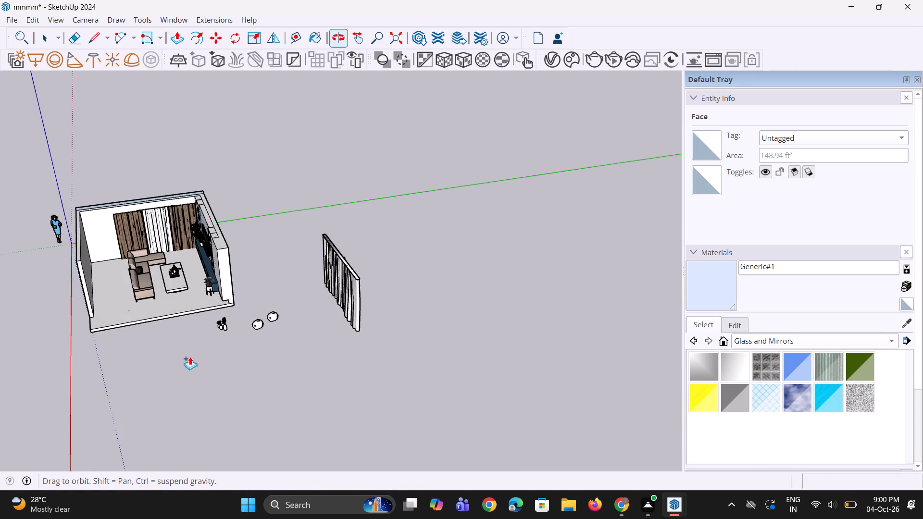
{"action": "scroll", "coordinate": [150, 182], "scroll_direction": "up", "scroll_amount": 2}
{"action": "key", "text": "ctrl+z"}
Push/Pull the top face of the room's walls upward by about 7 1/8".
{"action": "scroll", "coordinate": [123, 222], "scroll_direction": "up", "scroll_amount": 2}
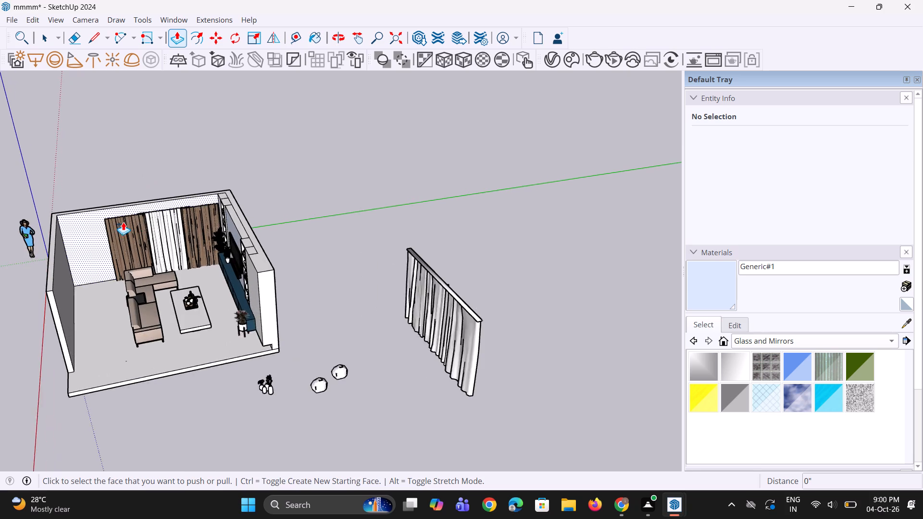
{"action": "scroll", "coordinate": [123, 222], "scroll_direction": "up", "scroll_amount": 3}
{"action": "scroll", "coordinate": [221, 186], "scroll_direction": "up", "scroll_amount": 2}
{"action": "left_click", "coordinate": [275, 228]}
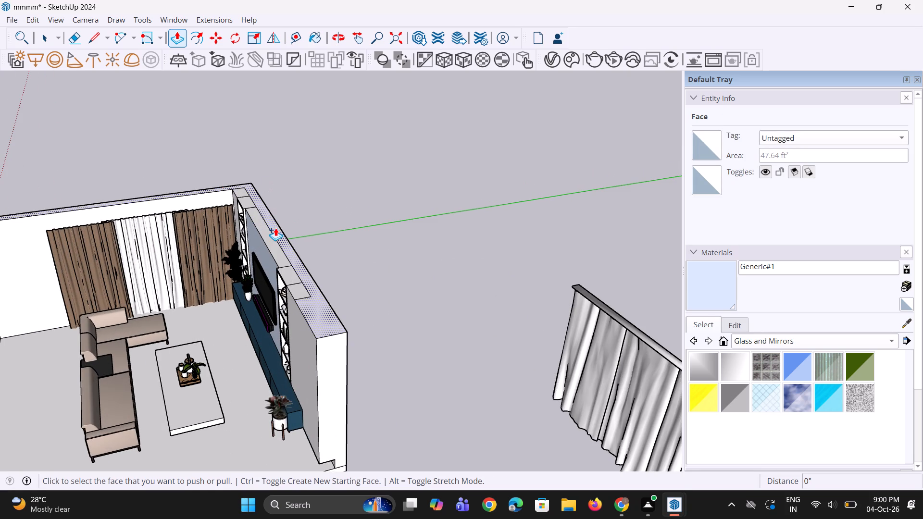
{"action": "left_click", "coordinate": [277, 220]}
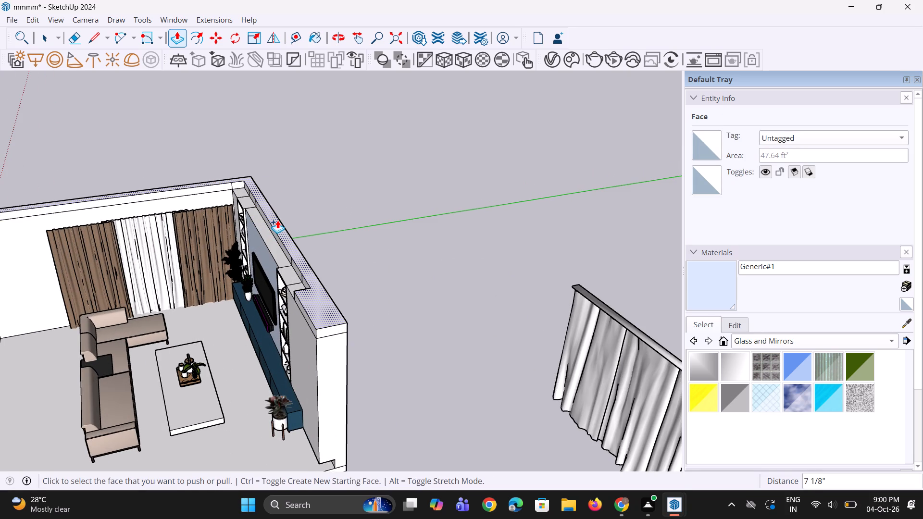
Draw an upright rotated rectangle 6" high along the raised outer top edge of the curtained wall, about 21' 10" long.
{"action": "scroll", "coordinate": [289, 211], "scroll_direction": "down", "scroll_amount": 3}
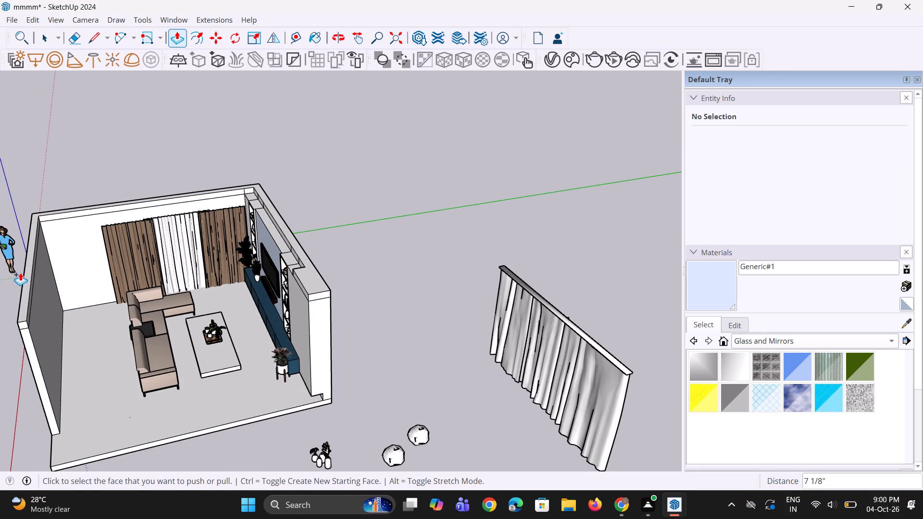
{"action": "middle_click_drag", "start_coordinate": [20, 270], "coordinate": [15, 220]}
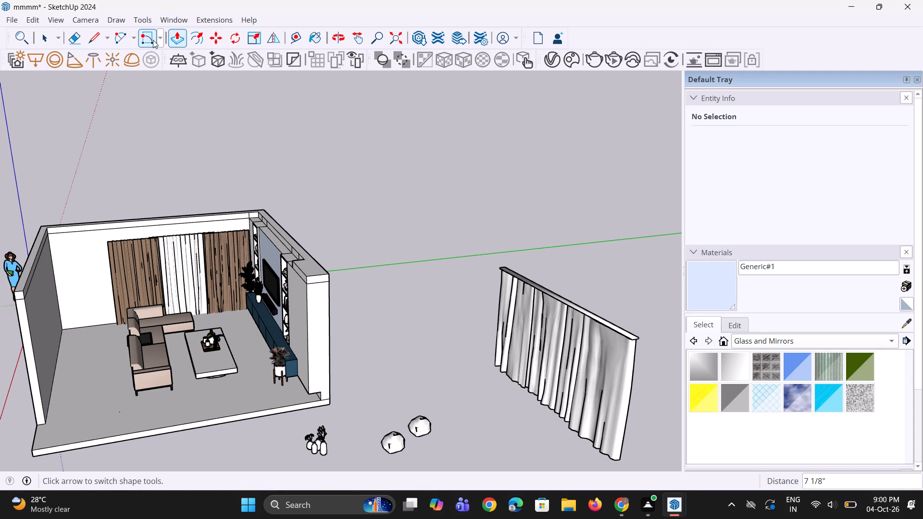
{"action": "left_click", "coordinate": [134, 36]}
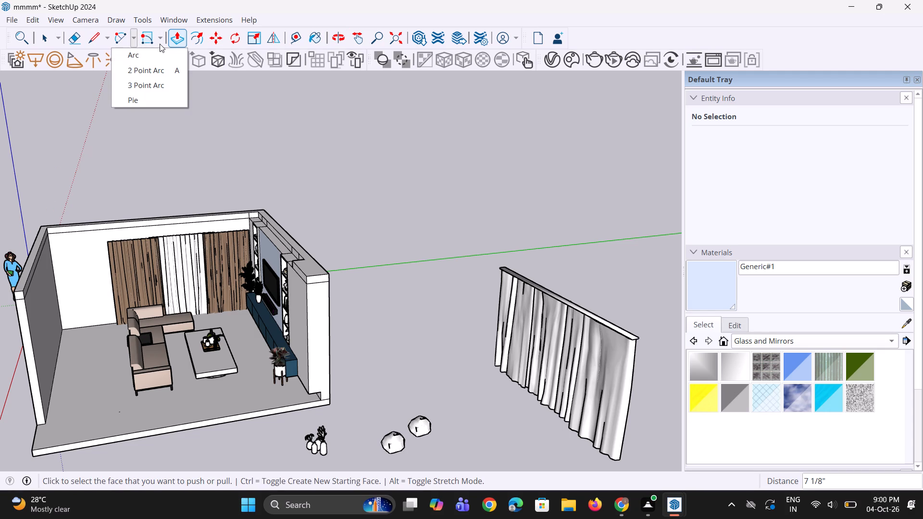
{"action": "left_click", "coordinate": [160, 44]}
{"action": "left_click", "coordinate": [161, 67]}
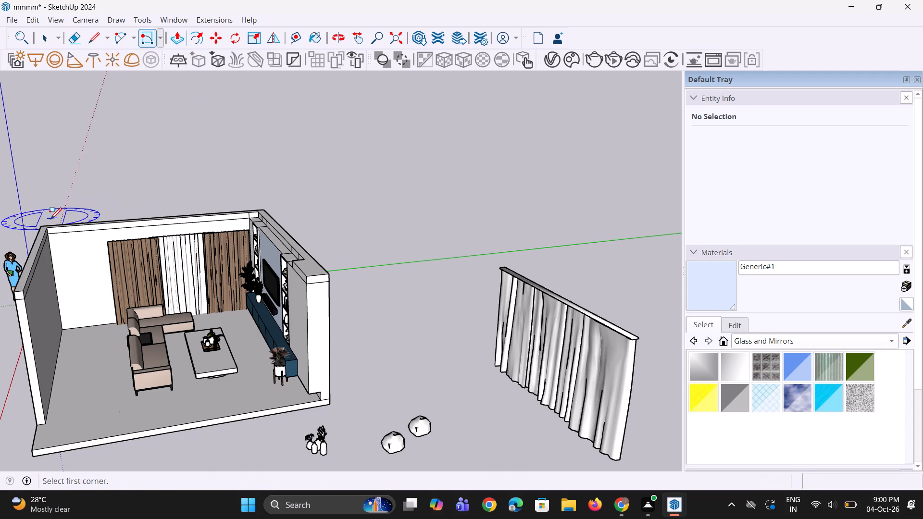
{"action": "scroll", "coordinate": [48, 218], "scroll_direction": "up", "scroll_amount": 2}
{"action": "left_click", "coordinate": [41, 229]}
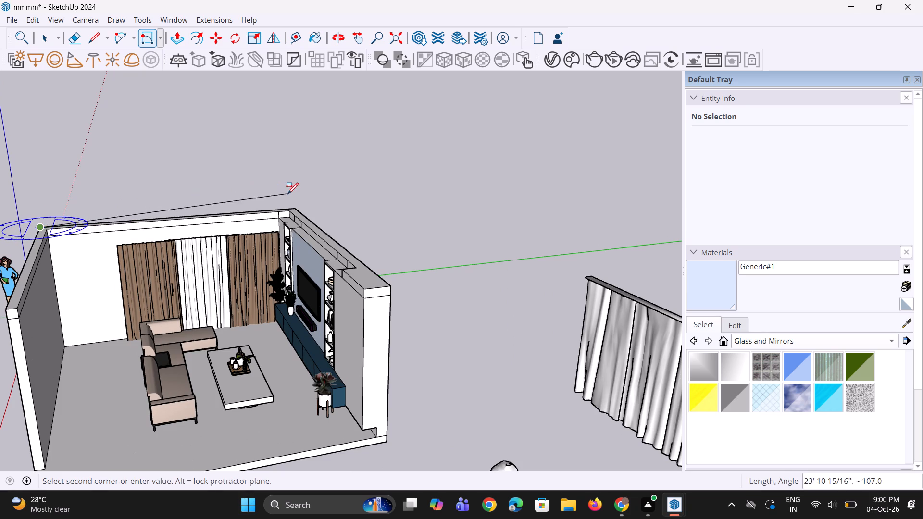
{"action": "left_click", "coordinate": [295, 206]}
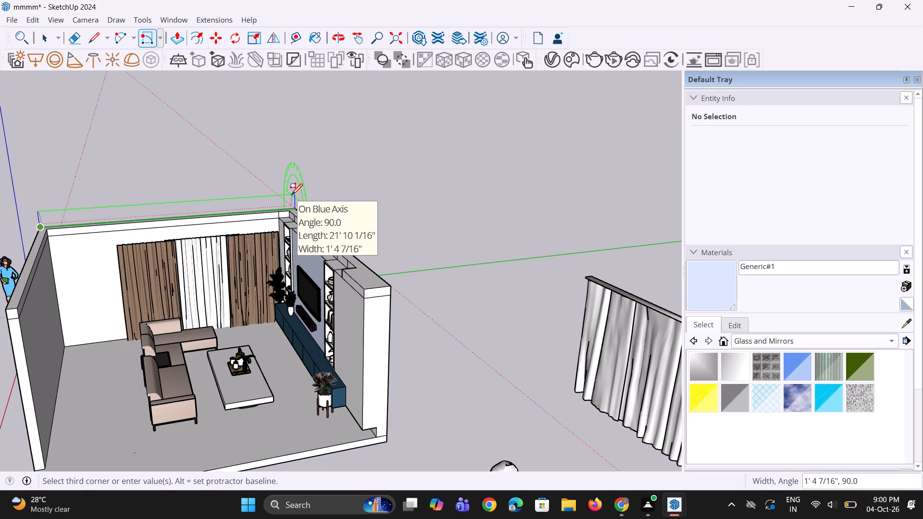
{"action": "key", "text": "6"}
{"action": "key", "text": "shift+quotedbl"}
{"action": "key", "text": "Return"}
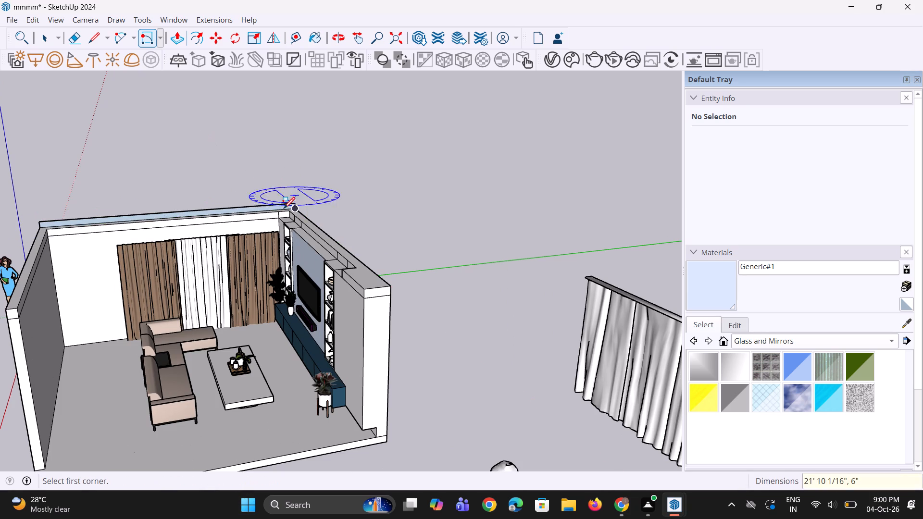
Extrude the 6" strip across the room to the open front end of the TV wall, 22' 7 9/16", as a ceiling slab.
{"action": "scroll", "coordinate": [234, 230], "scroll_direction": "up", "scroll_amount": 3}
{"action": "key", "text": "9"}
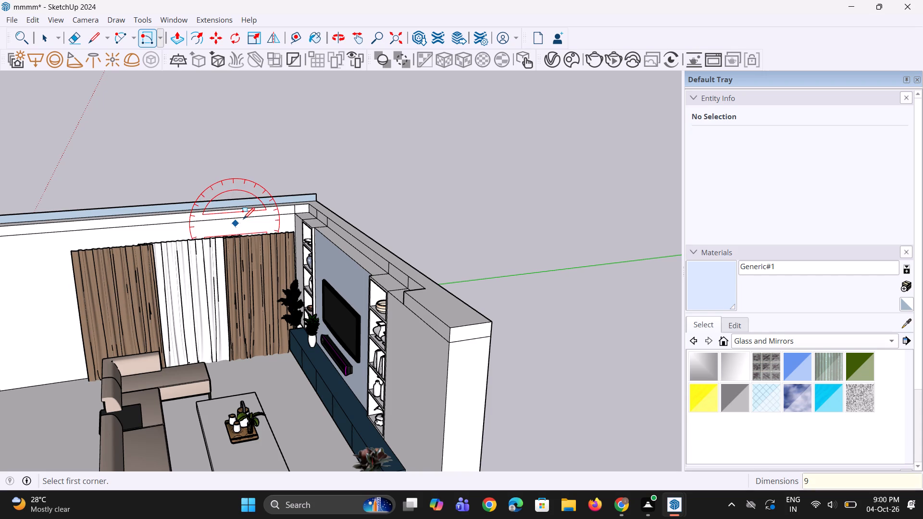
{"action": "key", "text": "space"}
{"action": "type", "text": "p"}
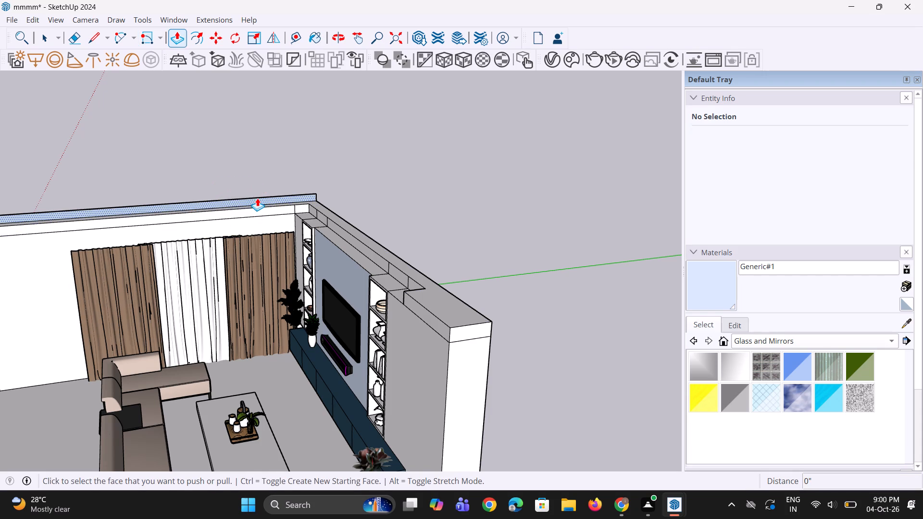
{"action": "left_click", "coordinate": [257, 198]}
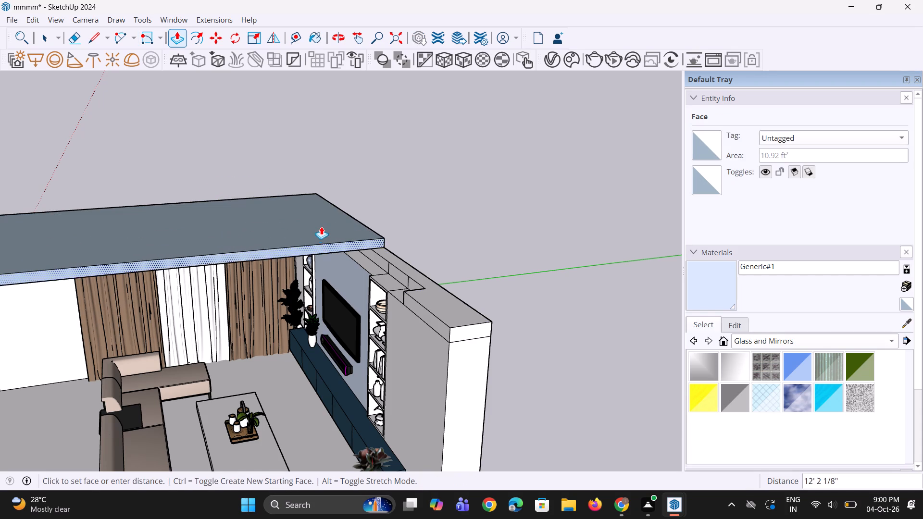
{"action": "scroll", "coordinate": [321, 226], "scroll_direction": "down", "scroll_amount": 3}
{"action": "middle_click_drag", "start_coordinate": [403, 241], "coordinate": [144, 205]}
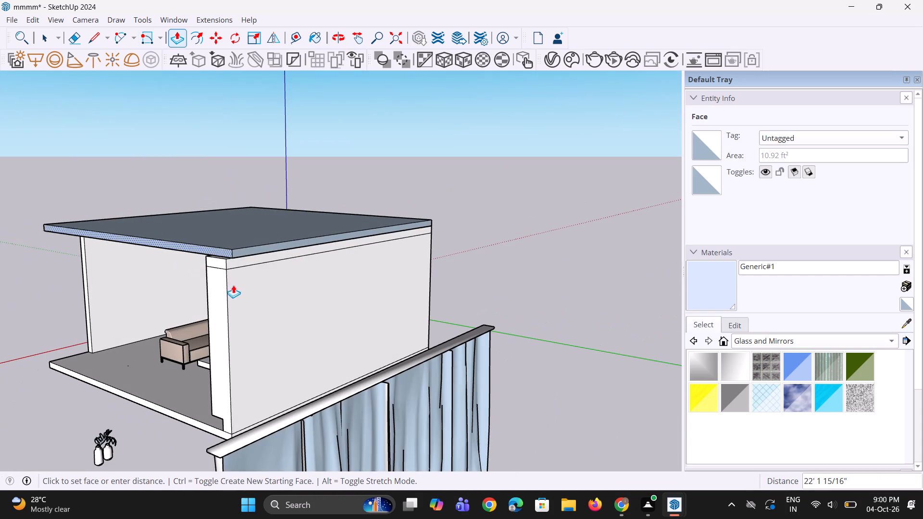
{"action": "left_click", "coordinate": [225, 304]}
Erase the stray edge dividing the underside of the ceiling slab.
{"action": "middle_click_drag", "start_coordinate": [103, 369], "coordinate": [308, 284]}
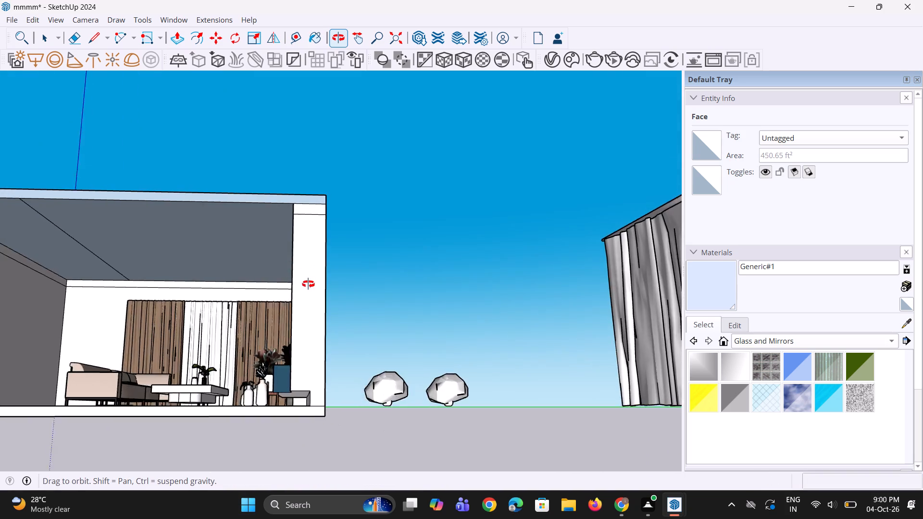
{"action": "middle_click_drag", "start_coordinate": [308, 284], "coordinate": [327, 292]}
{"action": "scroll", "coordinate": [229, 273], "scroll_direction": "down", "scroll_amount": 4}
{"action": "scroll", "coordinate": [80, 265], "scroll_direction": "up", "scroll_amount": 7}
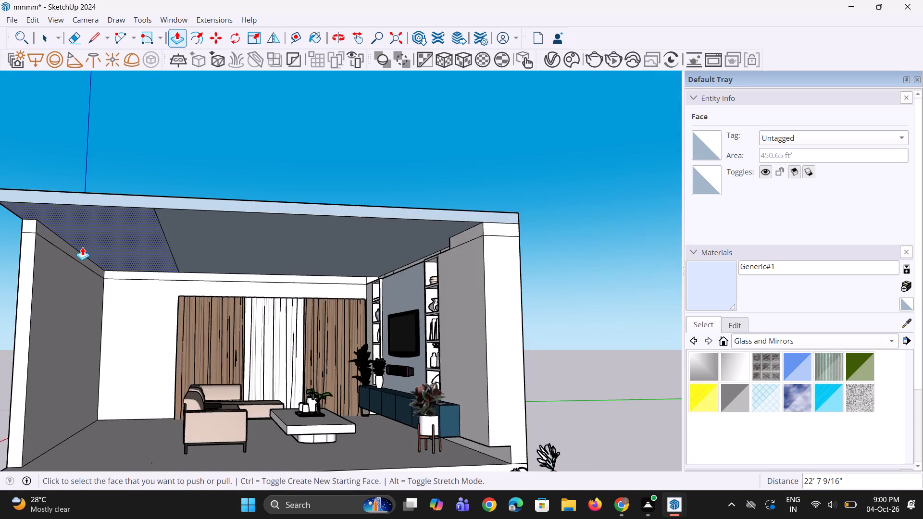
{"action": "scroll", "coordinate": [82, 247], "scroll_direction": "up", "scroll_amount": 6}
{"action": "middle_click_drag", "start_coordinate": [128, 249], "coordinate": [112, 190]}
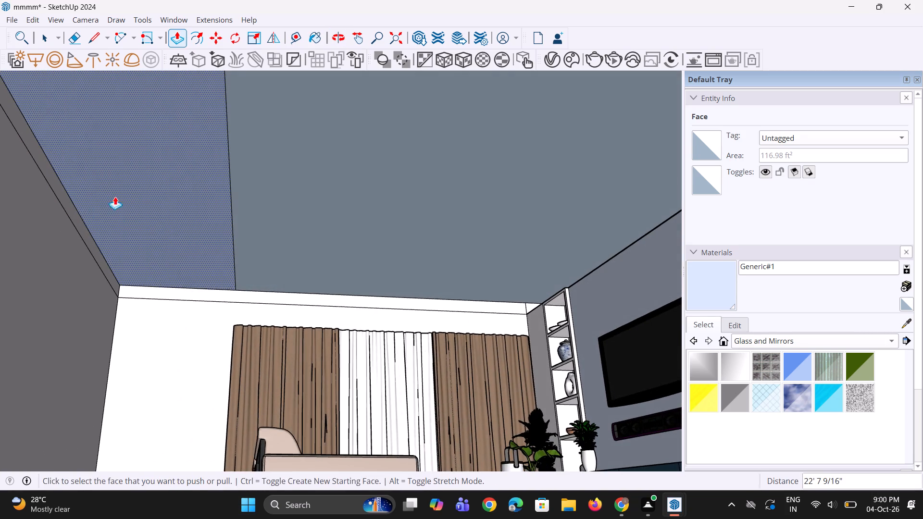
{"action": "key", "text": "e"}
{"action": "scroll", "coordinate": [137, 208], "scroll_direction": "up", "scroll_amount": 1}
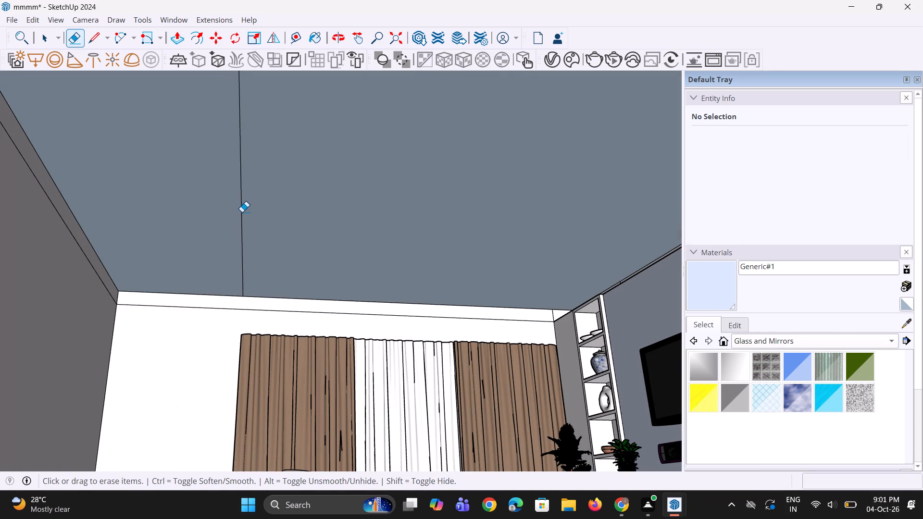
{"action": "left_click", "coordinate": [242, 212]}
Examine the room from the open front and the junction of the ceiling with the TV wall and shelf niches.
{"action": "scroll", "coordinate": [231, 254], "scroll_direction": "down", "scroll_amount": 8}
{"action": "middle_click_drag", "start_coordinate": [239, 246], "coordinate": [243, 283]}
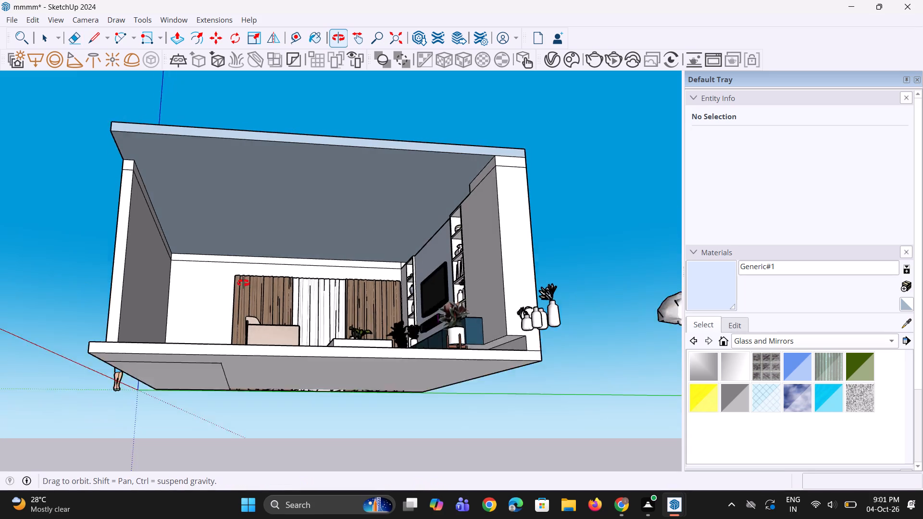
{"action": "middle_click_drag", "start_coordinate": [243, 283], "coordinate": [229, 314]}
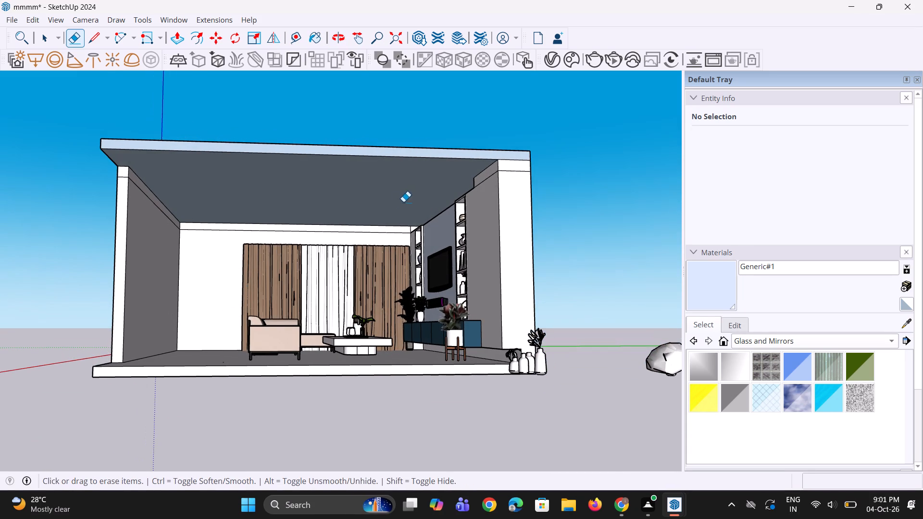
{"action": "scroll", "coordinate": [403, 202], "scroll_direction": "up", "scroll_amount": 4}
{"action": "middle_click_drag", "start_coordinate": [419, 245], "coordinate": [406, 217]}
{"action": "scroll", "coordinate": [427, 235], "scroll_direction": "up", "scroll_amount": 3}
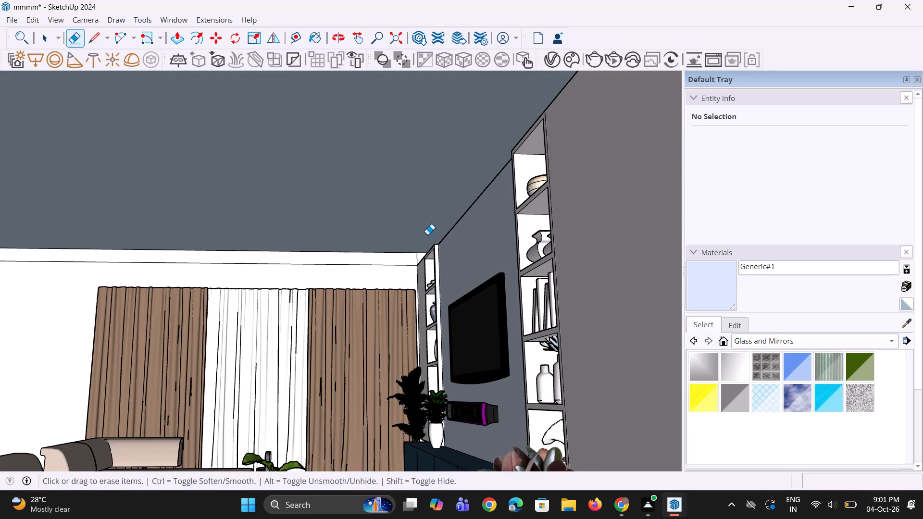
{"action": "scroll", "coordinate": [427, 235], "scroll_direction": "down", "scroll_amount": 1}
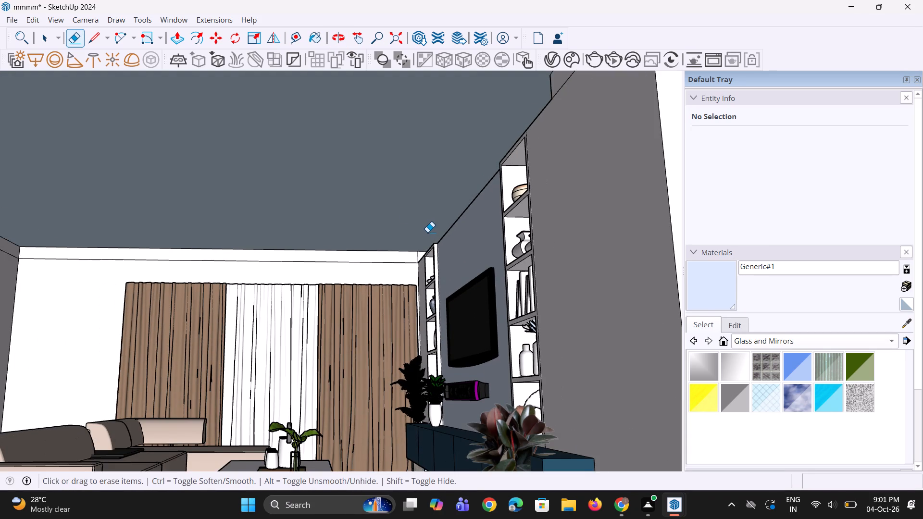
{"action": "scroll", "coordinate": [424, 235], "scroll_direction": "down", "scroll_amount": 6}
{"action": "middle_click_drag", "start_coordinate": [409, 229], "coordinate": [406, 254]}
{"action": "scroll", "coordinate": [409, 246], "scroll_direction": "down", "scroll_amount": 1}
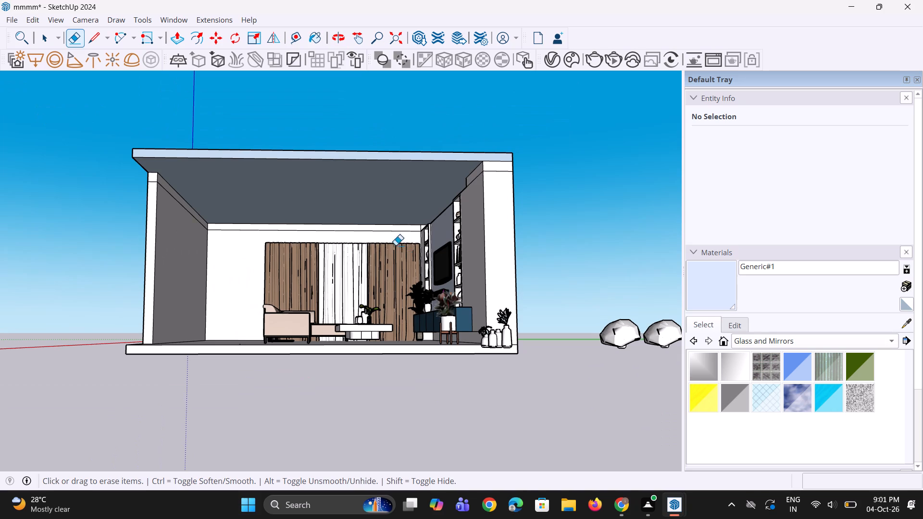
Offset the outline of the ceiling's underside inward by about 2' 10 1/8".
{"action": "key", "text": "space"}
{"action": "left_click", "coordinate": [336, 216]}
{"action": "middle_click_drag", "start_coordinate": [308, 221], "coordinate": [302, 193]}
{"action": "scroll", "coordinate": [308, 218], "scroll_direction": "up", "scroll_amount": 1}
{"action": "scroll", "coordinate": [237, 195], "scroll_direction": "up", "scroll_amount": 2}
{"action": "key", "text": "f"}
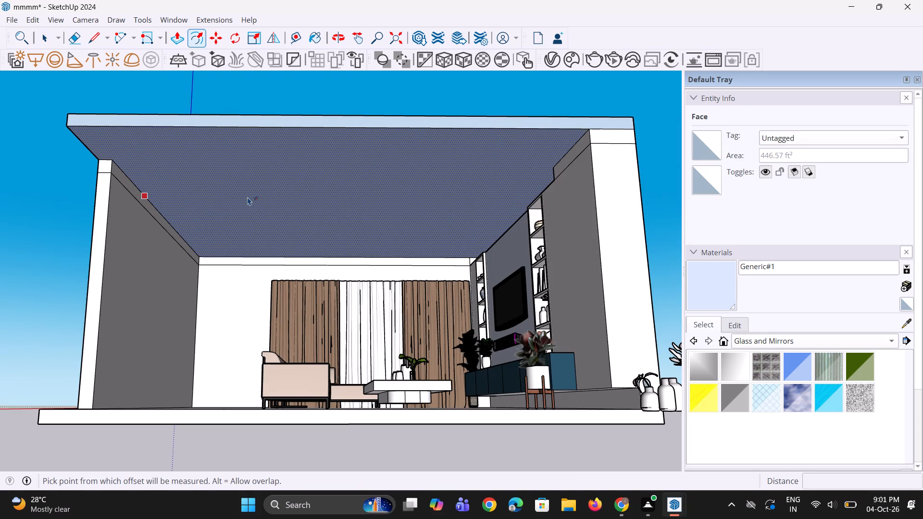
{"action": "left_click", "coordinate": [165, 154]}
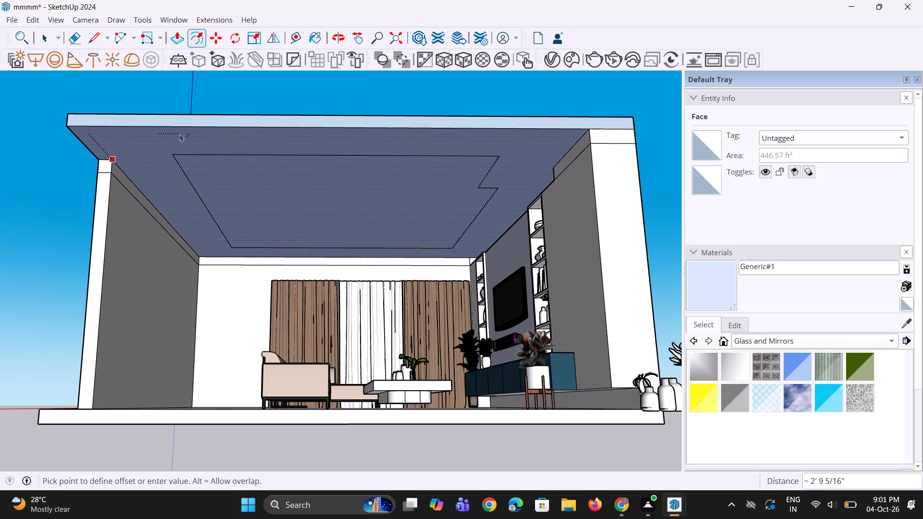
{"action": "right_click", "coordinate": [178, 134]}
{"action": "middle_click", "coordinate": [178, 134]}
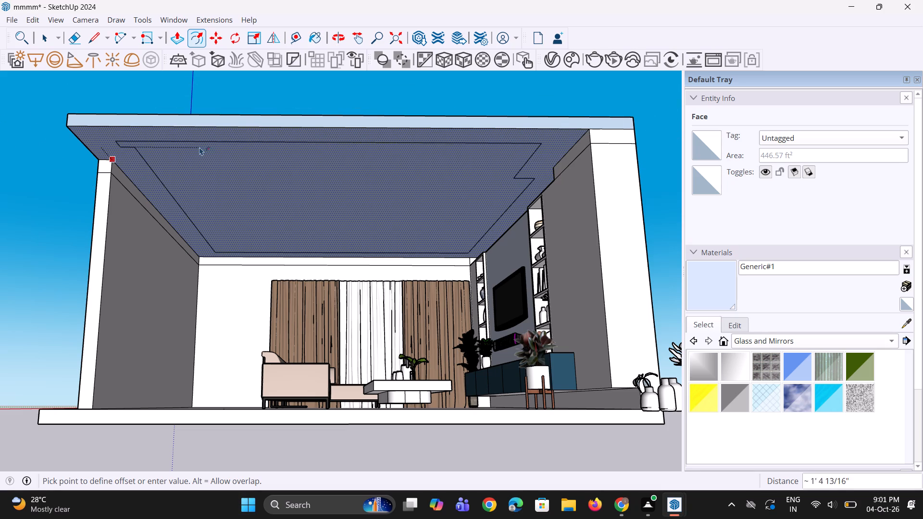
{"action": "left_click", "coordinate": [225, 133]}
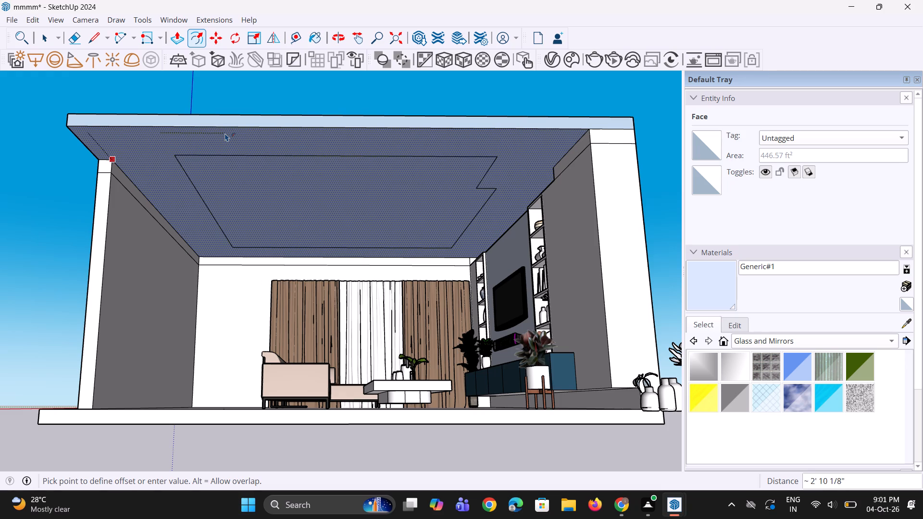
{"action": "middle_click_drag", "start_coordinate": [249, 176], "coordinate": [254, 148]}
{"action": "scroll", "coordinate": [469, 167], "scroll_direction": "up", "scroll_amount": 3}
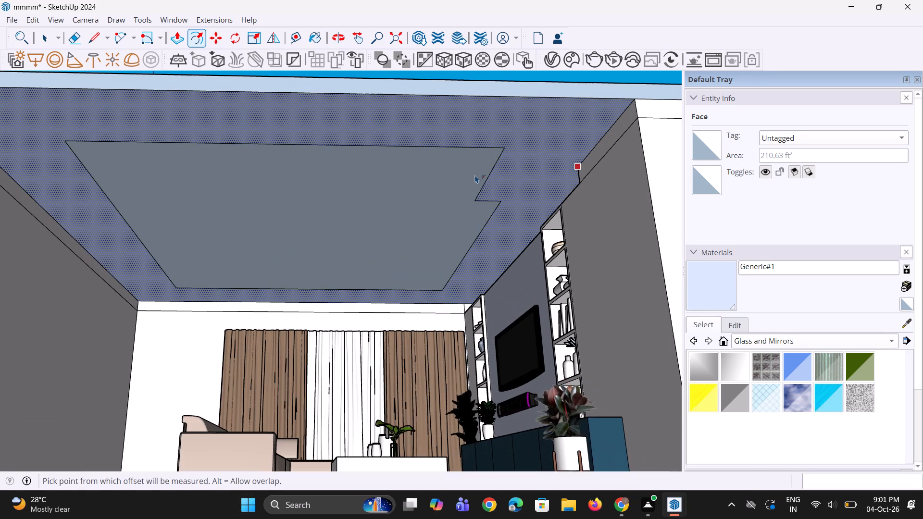
Move the notched edge of the inner ceiling outline 1' toward the TV wall, aligning it with the adjoining edge.
{"action": "key", "text": "space"}
{"action": "left_click", "coordinate": [485, 184]}
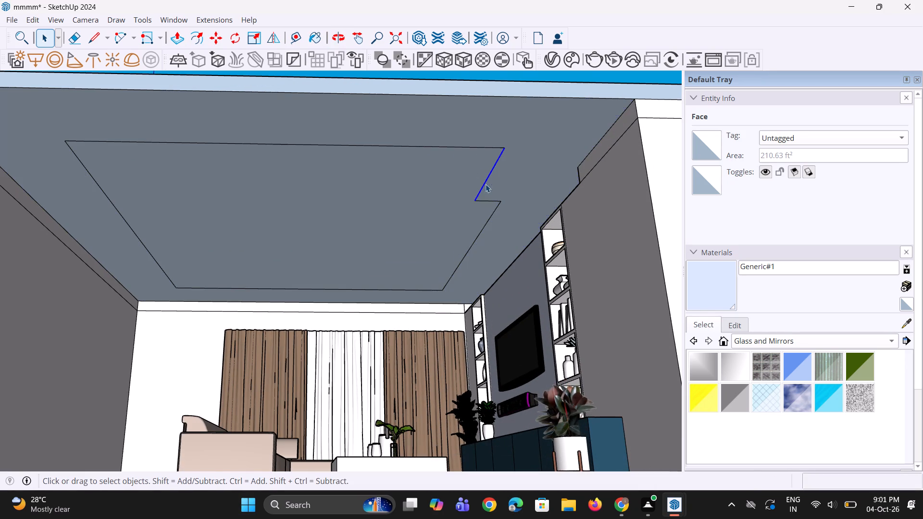
{"action": "key", "text": "m"}
{"action": "left_click", "coordinate": [476, 202]}
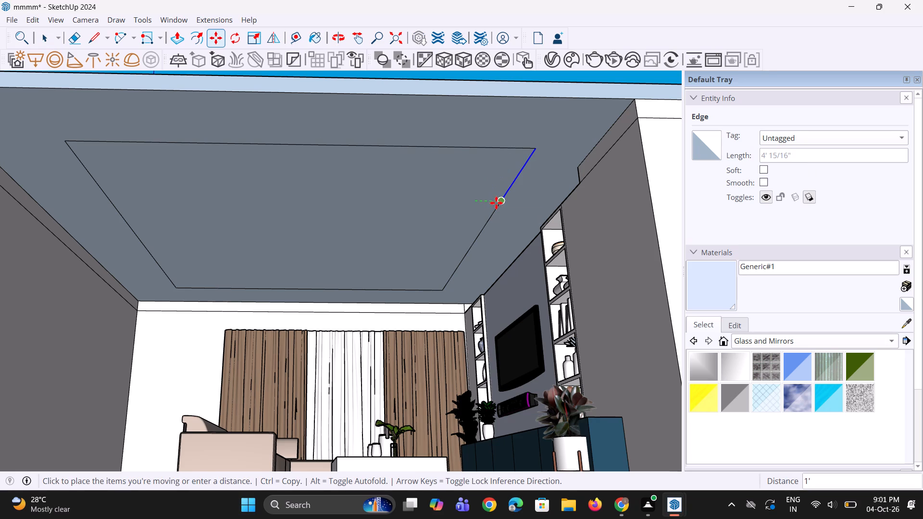
{"action": "left_click", "coordinate": [497, 203]}
{"action": "scroll", "coordinate": [497, 203], "scroll_direction": "down", "scroll_amount": 8}
{"action": "key", "text": "space"}
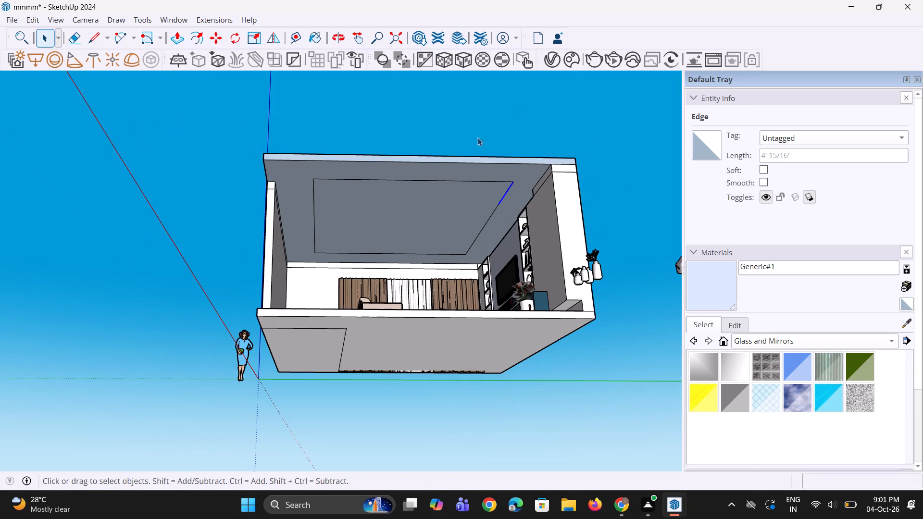
{"action": "left_click", "coordinate": [475, 120]}
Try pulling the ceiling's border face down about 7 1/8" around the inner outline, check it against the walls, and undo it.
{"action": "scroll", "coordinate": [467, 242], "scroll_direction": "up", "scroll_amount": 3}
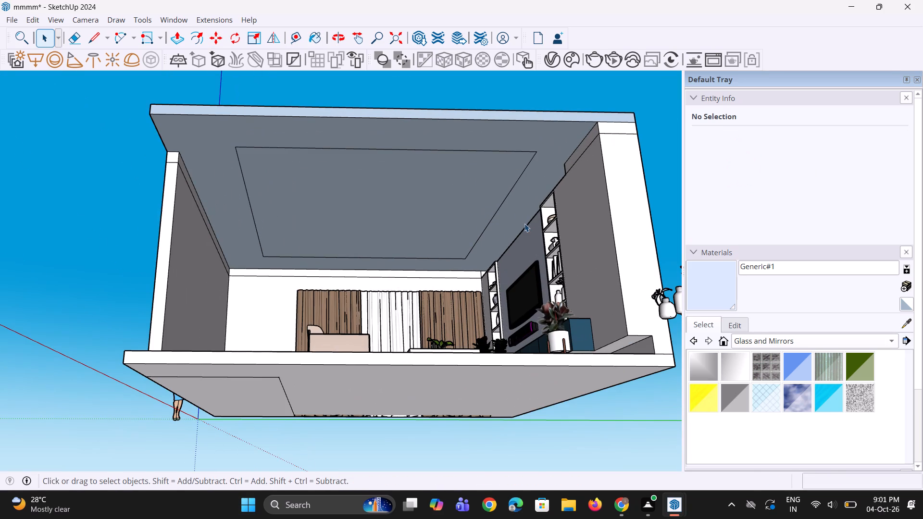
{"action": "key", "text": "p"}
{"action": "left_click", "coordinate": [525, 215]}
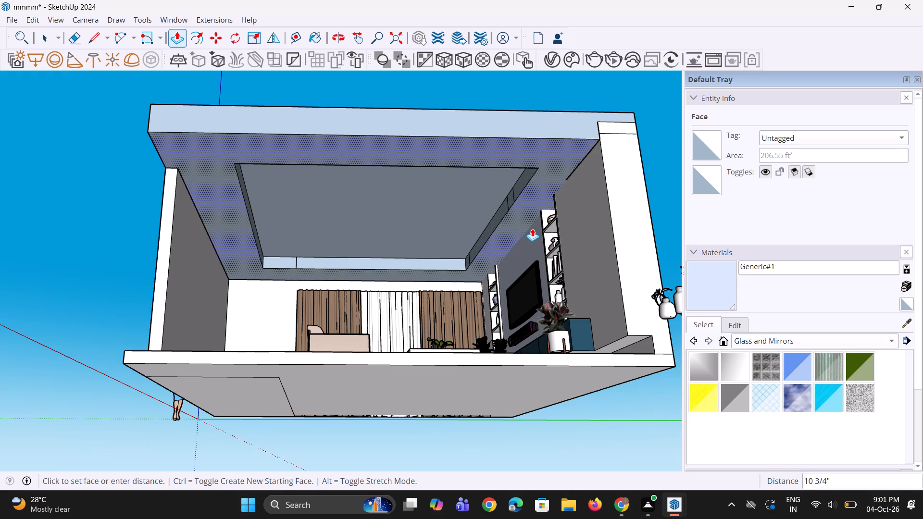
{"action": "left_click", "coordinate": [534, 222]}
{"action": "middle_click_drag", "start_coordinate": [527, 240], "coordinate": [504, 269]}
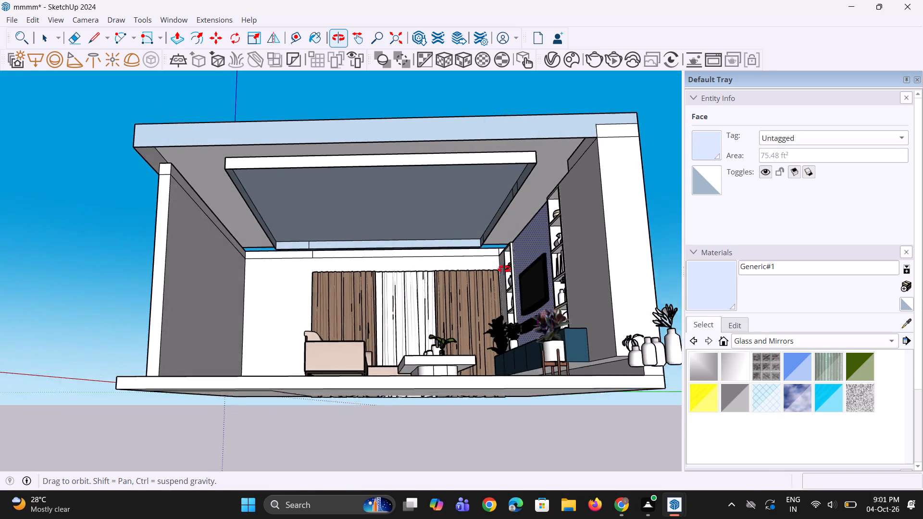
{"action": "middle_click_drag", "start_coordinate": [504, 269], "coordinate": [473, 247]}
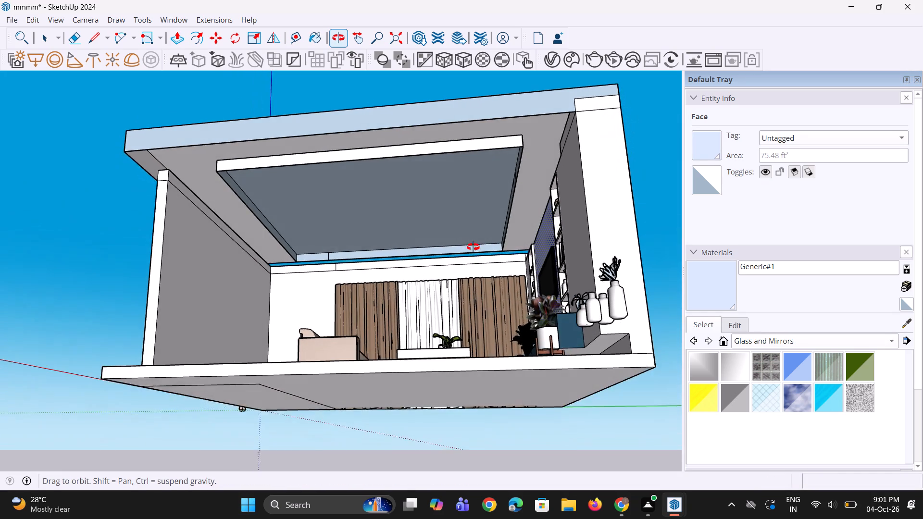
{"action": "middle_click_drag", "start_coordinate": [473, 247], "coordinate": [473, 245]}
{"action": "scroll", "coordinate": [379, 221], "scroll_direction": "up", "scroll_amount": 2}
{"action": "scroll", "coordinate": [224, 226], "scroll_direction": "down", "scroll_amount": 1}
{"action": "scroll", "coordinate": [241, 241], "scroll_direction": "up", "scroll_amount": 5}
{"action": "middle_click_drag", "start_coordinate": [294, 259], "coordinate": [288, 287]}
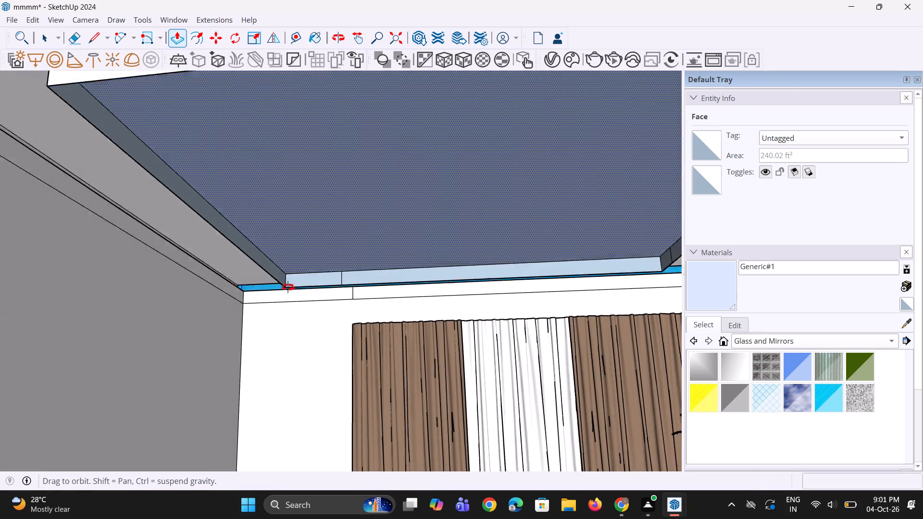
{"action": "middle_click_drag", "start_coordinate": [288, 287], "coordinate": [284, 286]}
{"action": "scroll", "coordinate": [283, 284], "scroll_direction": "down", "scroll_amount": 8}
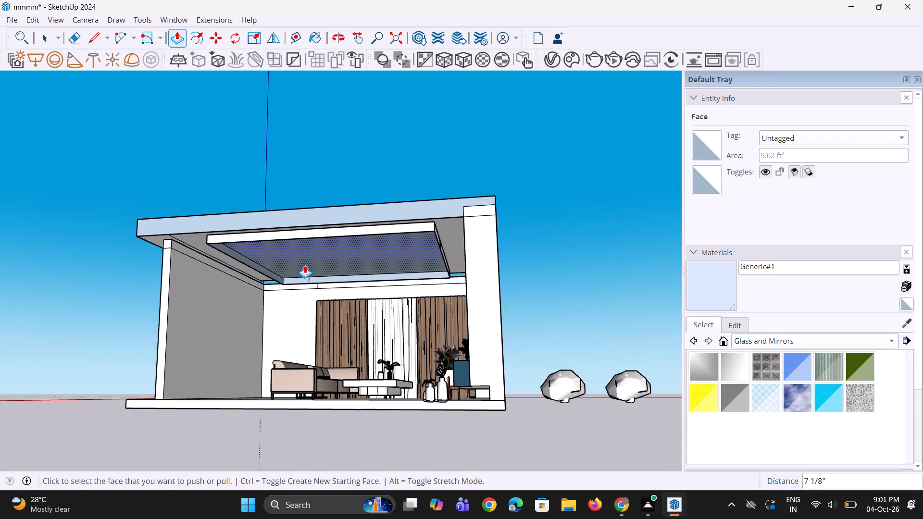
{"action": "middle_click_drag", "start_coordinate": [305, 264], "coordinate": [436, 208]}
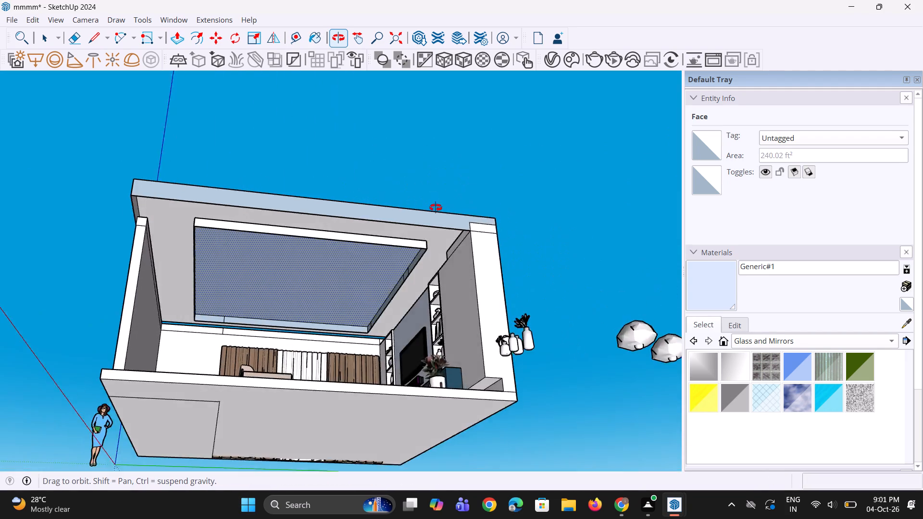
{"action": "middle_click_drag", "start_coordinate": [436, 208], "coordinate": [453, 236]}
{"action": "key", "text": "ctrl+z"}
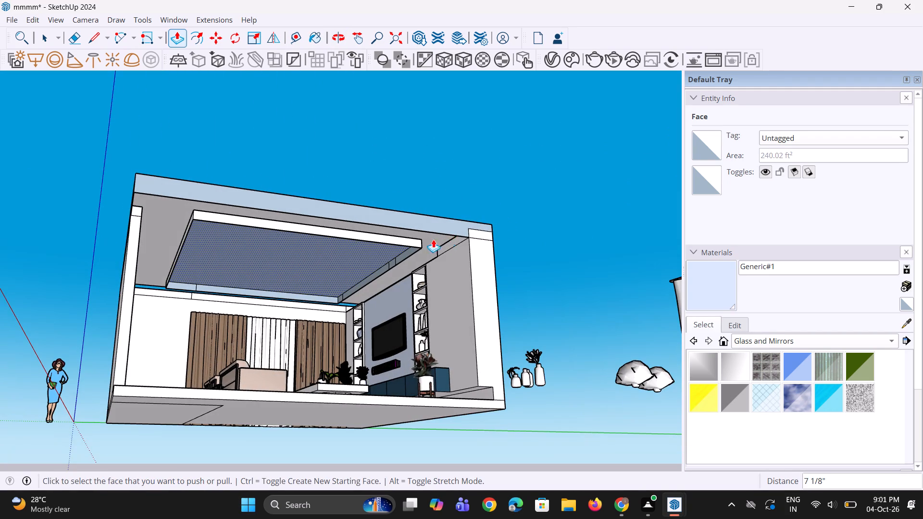
Pull the ceiling's border face down 7 3/16" to form a recessed central tray.
{"action": "middle_click_drag", "start_coordinate": [448, 235], "coordinate": [447, 262]}
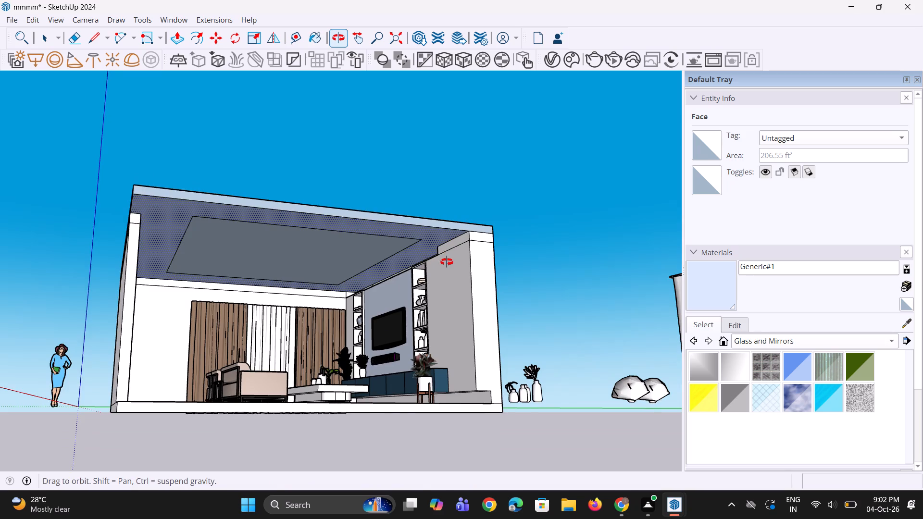
{"action": "middle_click_drag", "start_coordinate": [447, 262], "coordinate": [444, 272]}
{"action": "scroll", "coordinate": [447, 233], "scroll_direction": "up", "scroll_amount": 8}
{"action": "middle_click_drag", "start_coordinate": [397, 263], "coordinate": [409, 285]}
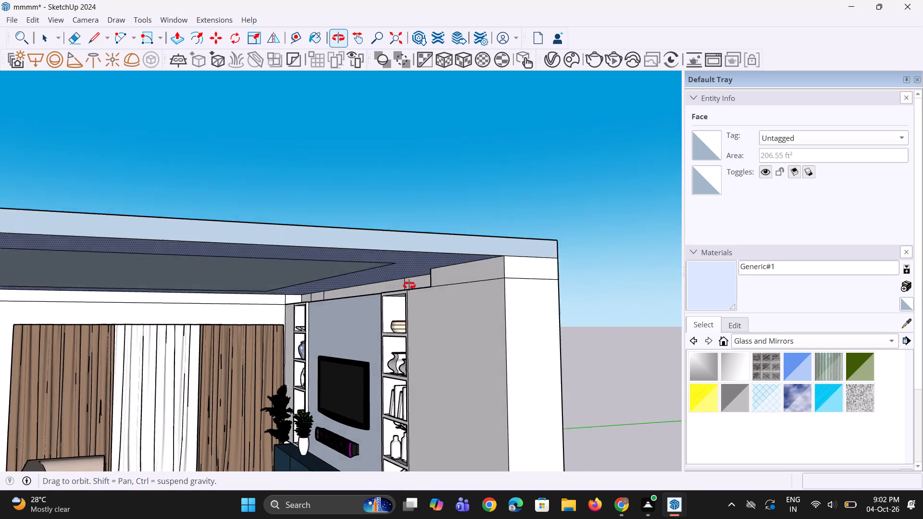
{"action": "middle_click_drag", "start_coordinate": [409, 285], "coordinate": [461, 270]}
{"action": "left_click", "coordinate": [440, 263]}
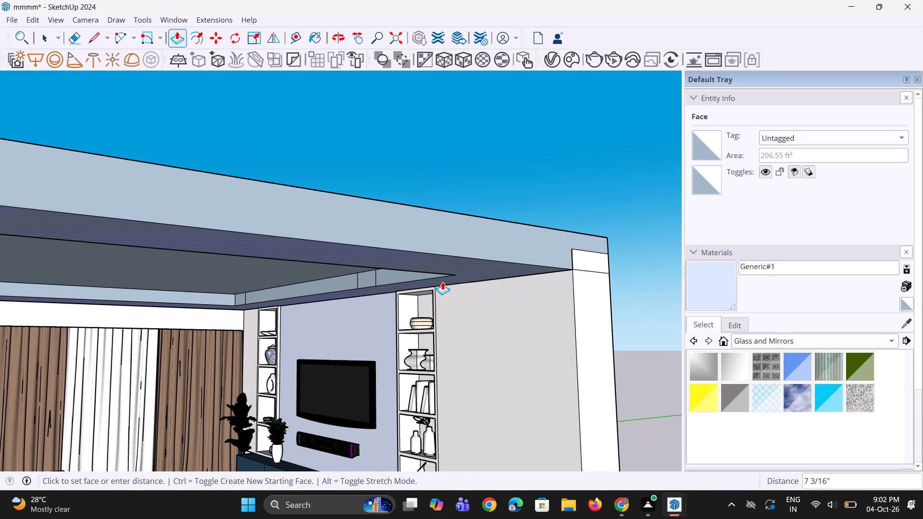
{"action": "left_click", "coordinate": [442, 282]}
Erase the three stray vertical edges on the tray recess's side face along the TV wall.
{"action": "scroll", "coordinate": [396, 281], "scroll_direction": "down", "scroll_amount": 3}
{"action": "middle_click_drag", "start_coordinate": [396, 281], "coordinate": [313, 257]}
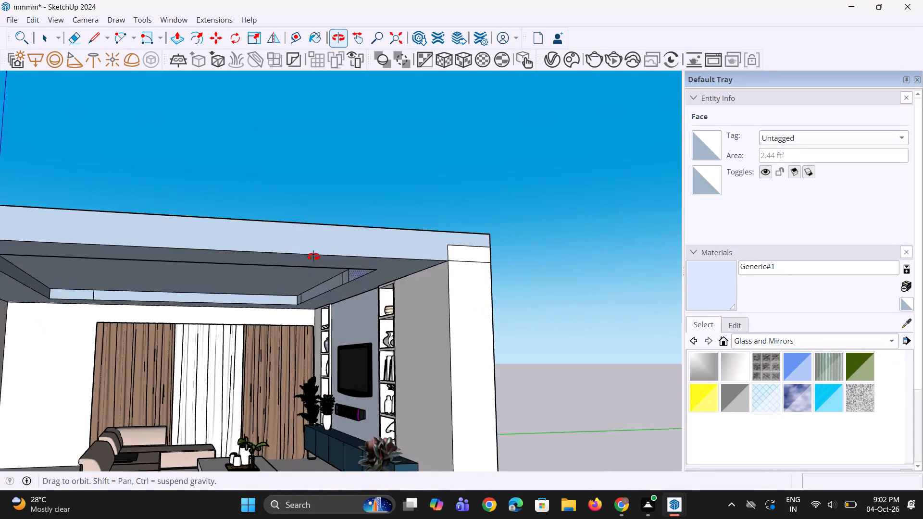
{"action": "middle_click_drag", "start_coordinate": [313, 257], "coordinate": [416, 251]}
{"action": "scroll", "coordinate": [384, 279], "scroll_direction": "up", "scroll_amount": 7}
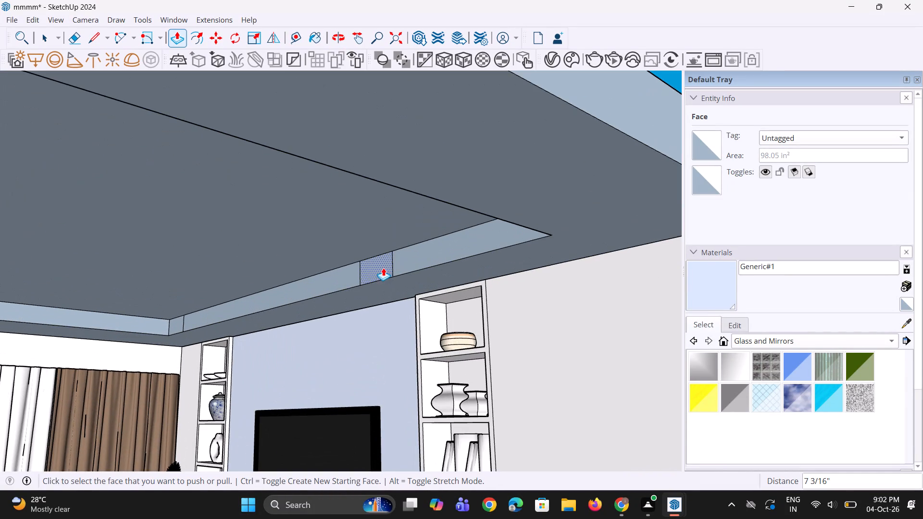
{"action": "key", "text": "e"}
{"action": "left_click", "coordinate": [360, 273]}
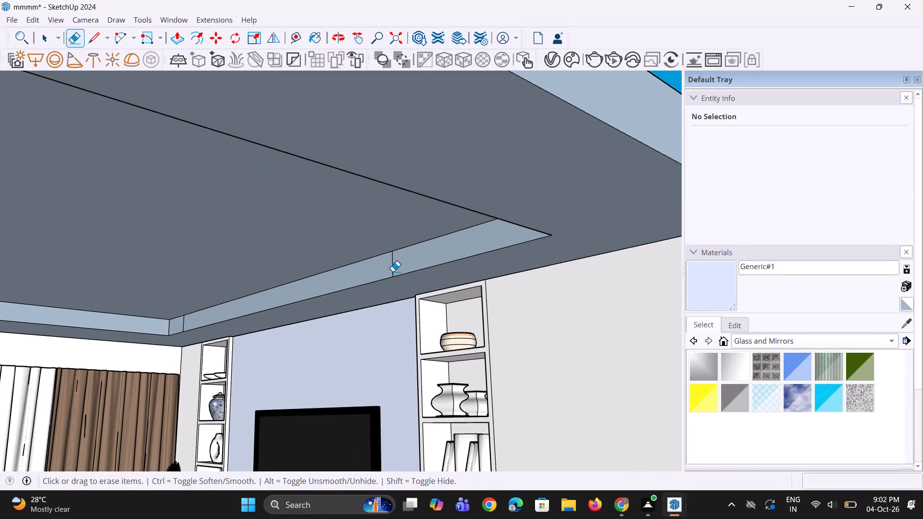
{"action": "left_click", "coordinate": [393, 272]}
{"action": "scroll", "coordinate": [125, 316], "scroll_direction": "up", "scroll_amount": 6}
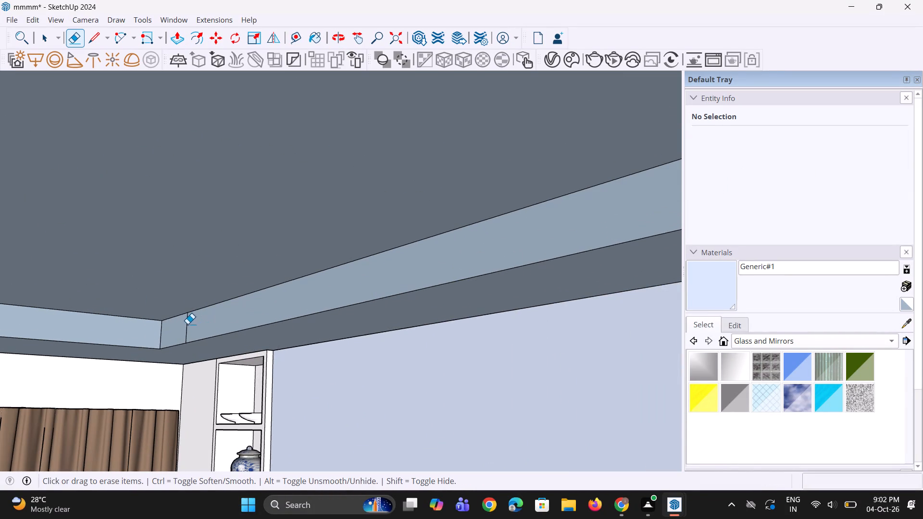
{"action": "left_click", "coordinate": [187, 324]}
Erase the stray vertical edge on the tray recess's side face along the curtained wall.
{"action": "scroll", "coordinate": [295, 315], "scroll_direction": "down", "scroll_amount": 16}
{"action": "middle_click_drag", "start_coordinate": [300, 318], "coordinate": [93, 342]}
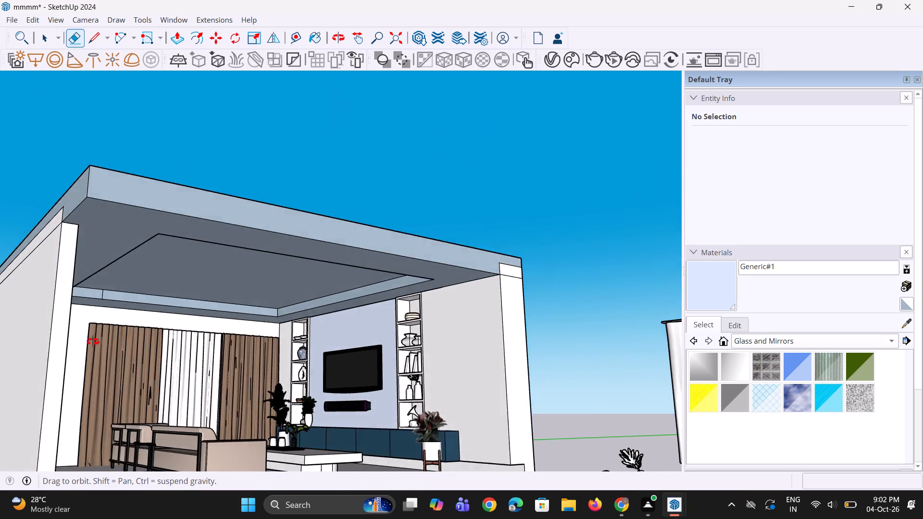
{"action": "middle_click_drag", "start_coordinate": [93, 342], "coordinate": [52, 329]}
{"action": "scroll", "coordinate": [269, 290], "scroll_direction": "up", "scroll_amount": 7}
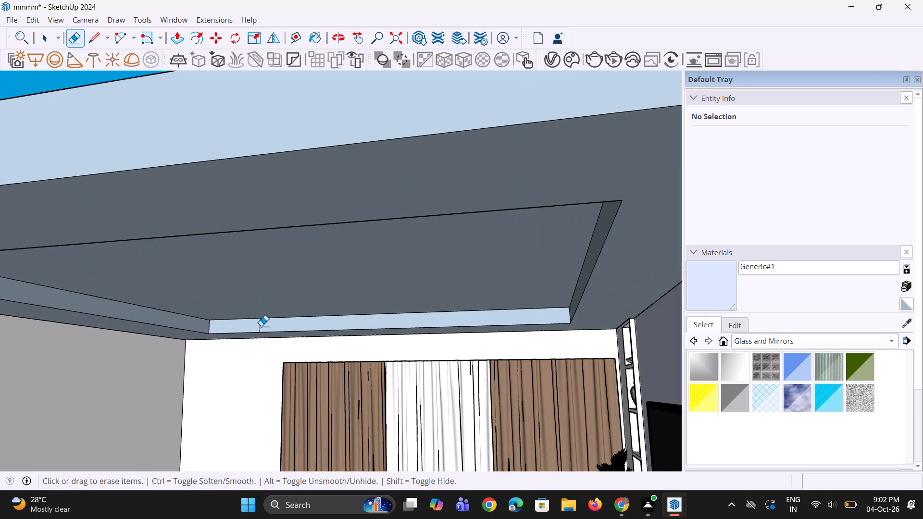
{"action": "left_click", "coordinate": [260, 325]}
{"action": "scroll", "coordinate": [260, 326], "scroll_direction": "down", "scroll_amount": 9}
{"action": "middle_click_drag", "start_coordinate": [266, 334], "coordinate": [423, 344]}
{"action": "scroll", "coordinate": [325, 379], "scroll_direction": "up", "scroll_amount": 6}
{"action": "scroll", "coordinate": [304, 358], "scroll_direction": "down", "scroll_amount": 5}
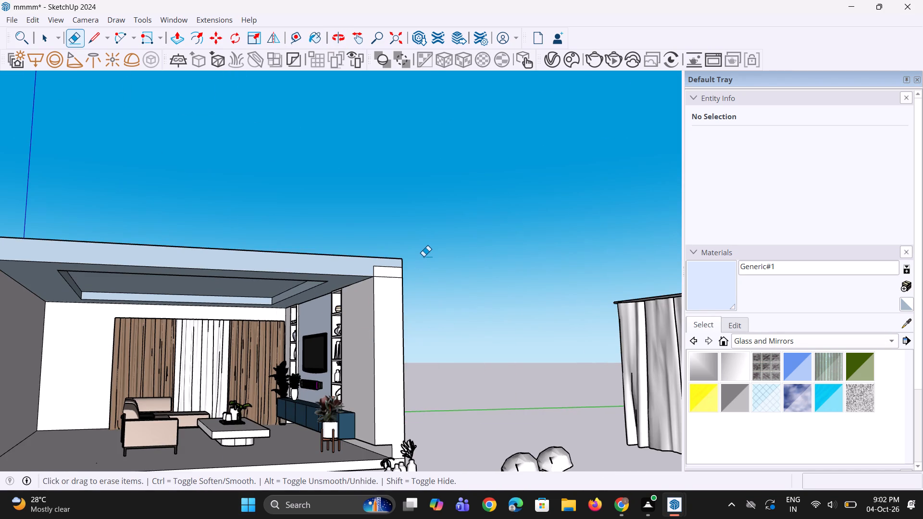
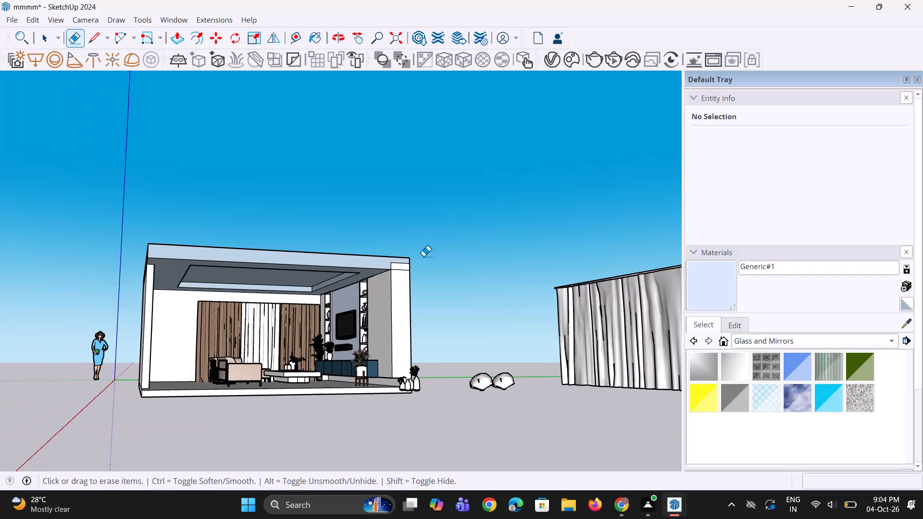
Paint the TV wall sections on both outer sides of the shelves and the curtained wall with the Generic#1 material.
{"action": "scroll", "coordinate": [348, 308], "scroll_direction": "up", "scroll_amount": 2}
{"action": "scroll", "coordinate": [299, 284], "scroll_direction": "up", "scroll_amount": 2}
{"action": "middle_click_drag", "start_coordinate": [330, 313], "coordinate": [450, 329]}
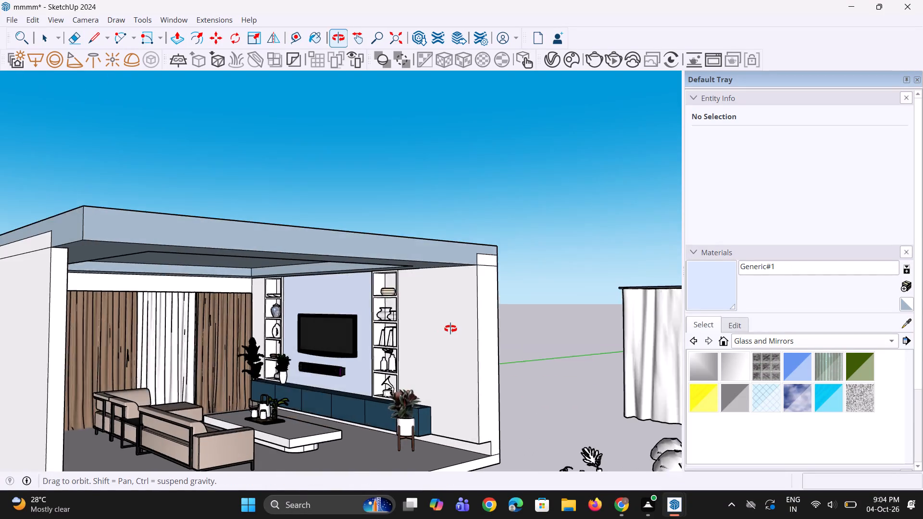
{"action": "middle_click_drag", "start_coordinate": [450, 329], "coordinate": [461, 324]}
{"action": "left_click", "coordinate": [741, 290]}
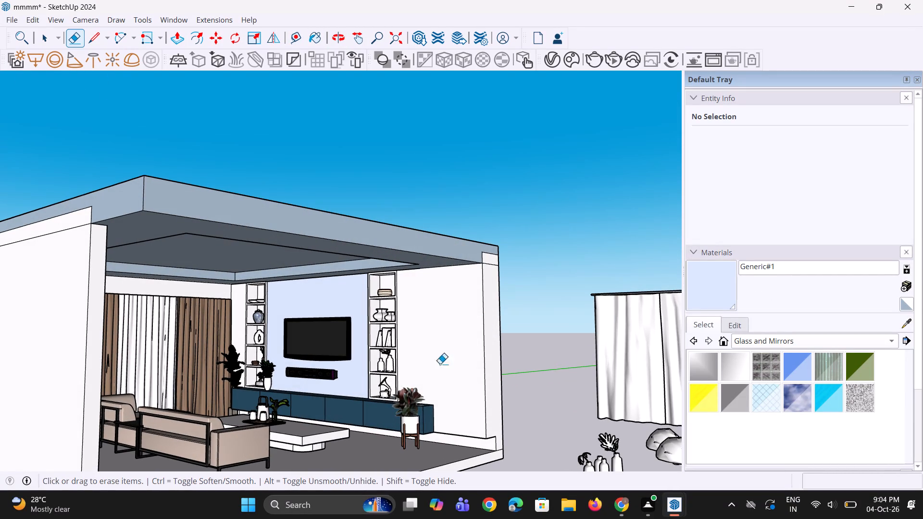
{"action": "left_click", "coordinate": [444, 351]}
{"action": "double_click", "coordinate": [701, 288]}
{"action": "left_click", "coordinate": [437, 336]}
{"action": "middle_click_drag", "start_coordinate": [430, 369], "coordinate": [485, 348]}
{"action": "scroll", "coordinate": [377, 279], "scroll_direction": "up", "scroll_amount": 2}
{"action": "middle_click_drag", "start_coordinate": [372, 286], "coordinate": [340, 305]}
{"action": "scroll", "coordinate": [189, 318], "scroll_direction": "up", "scroll_amount": 2}
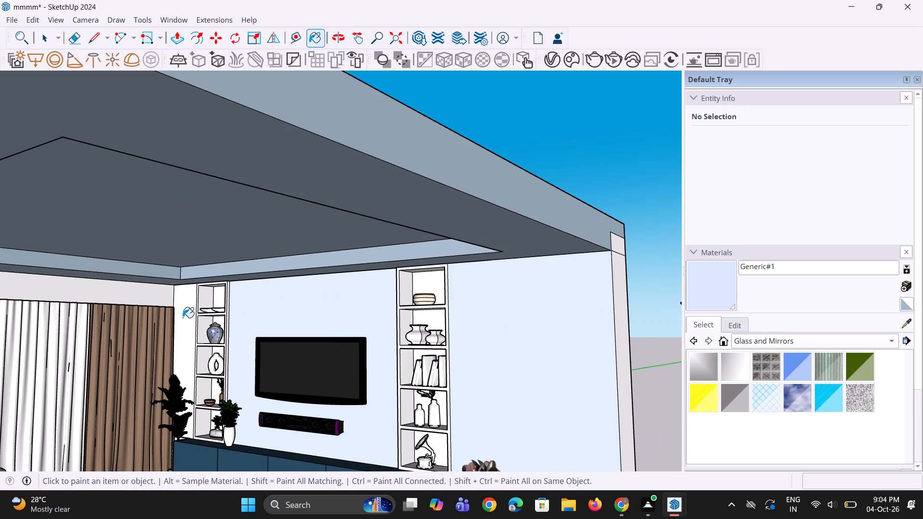
{"action": "left_click", "coordinate": [183, 318]}
{"action": "left_click", "coordinate": [157, 305]}
Paint the inner face of the side wall opposite the TV wall with Generic#1.
{"action": "scroll", "coordinate": [231, 341], "scroll_direction": "down", "scroll_amount": 4}
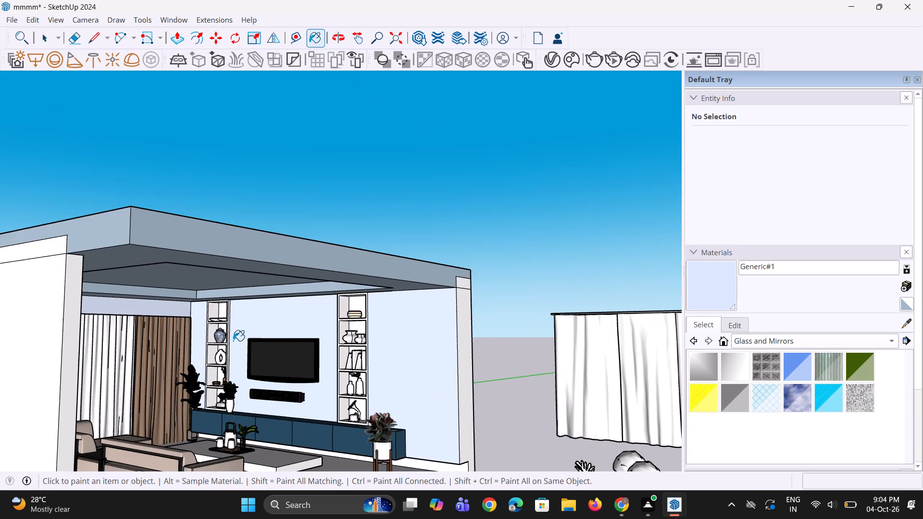
{"action": "middle_click_drag", "start_coordinate": [265, 359], "coordinate": [152, 364]}
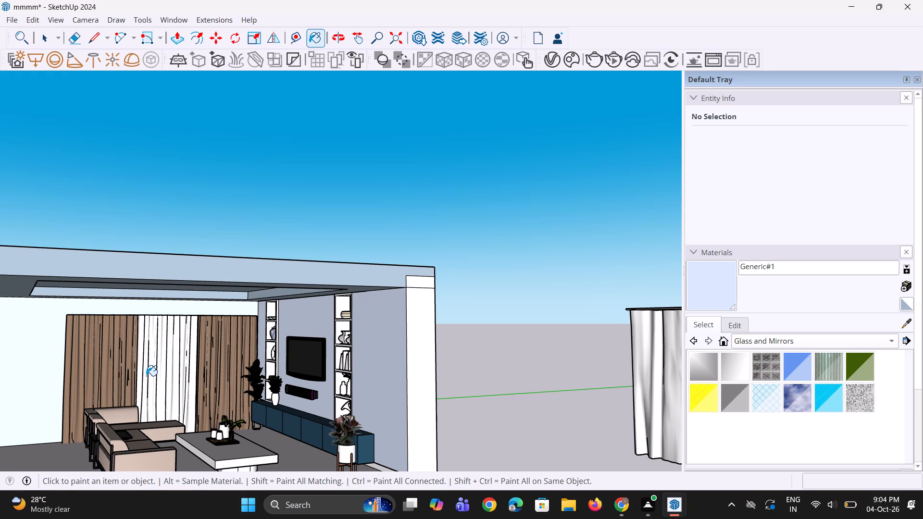
{"action": "scroll", "coordinate": [207, 363], "scroll_direction": "down", "scroll_amount": 4}
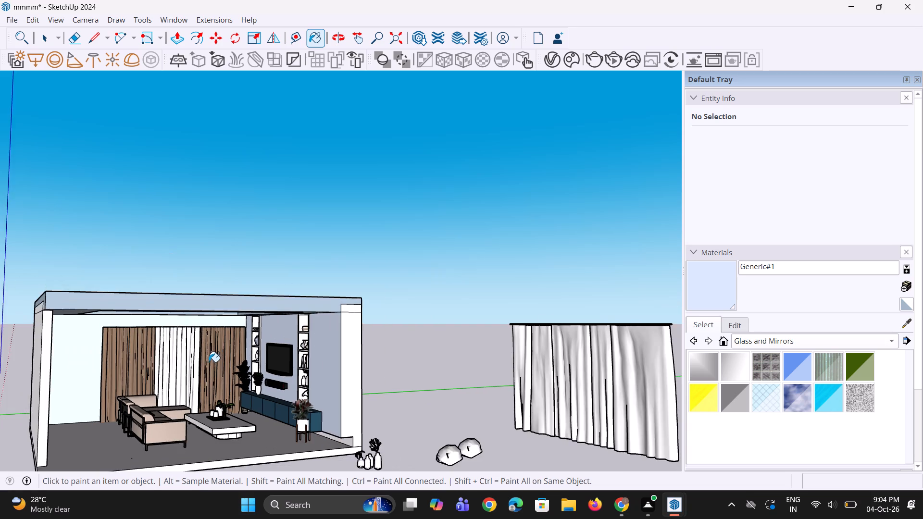
{"action": "scroll", "coordinate": [209, 362], "scroll_direction": "down", "scroll_amount": 2}
{"action": "middle_click_drag", "start_coordinate": [187, 378], "coordinate": [112, 399]}
{"action": "scroll", "coordinate": [101, 393], "scroll_direction": "up", "scroll_amount": 2}
{"action": "left_click", "coordinate": [101, 384]}
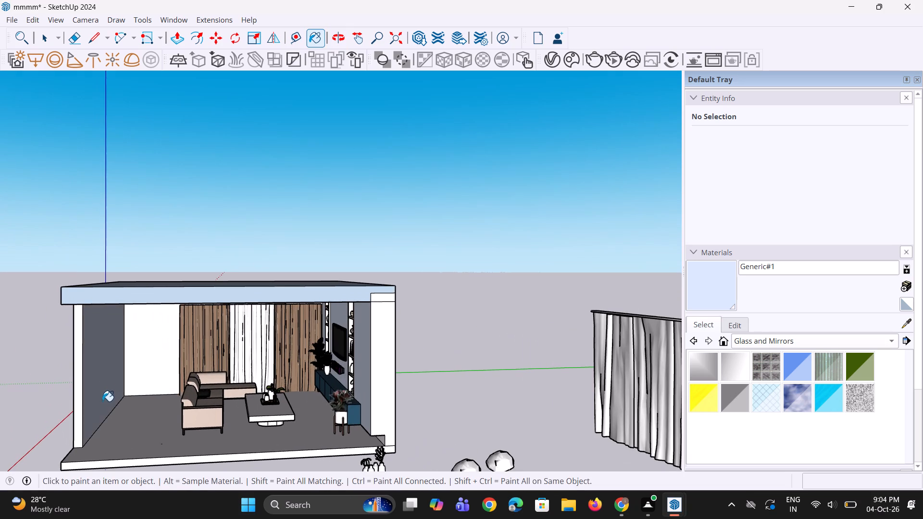
Examine the painted walls, the recessed ceiling tray and the furnished room from several viewpoints.
{"action": "middle_click_drag", "start_coordinate": [119, 411], "coordinate": [159, 415]}
{"action": "scroll", "coordinate": [184, 409], "scroll_direction": "down", "scroll_amount": 3}
{"action": "middle_click_drag", "start_coordinate": [187, 408], "coordinate": [252, 395]}
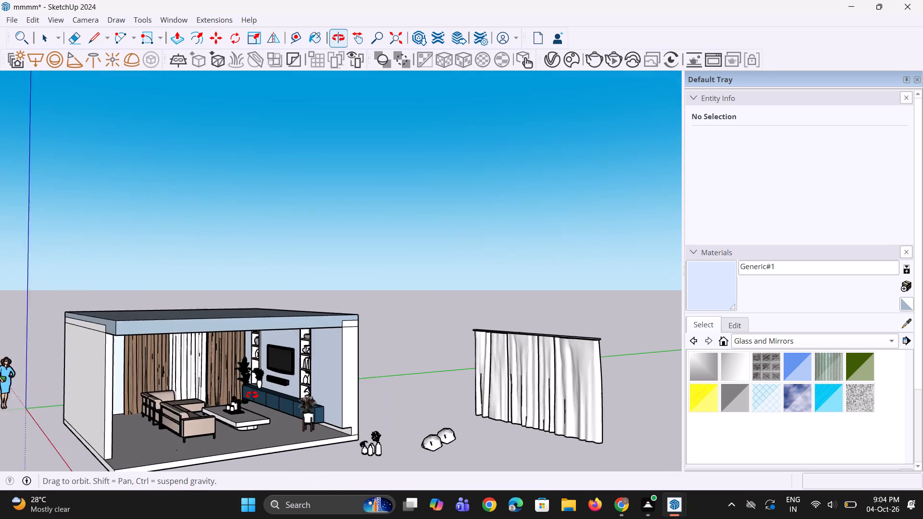
{"action": "middle_click_drag", "start_coordinate": [252, 395], "coordinate": [253, 394]}
{"action": "scroll", "coordinate": [253, 394], "scroll_direction": "up", "scroll_amount": 2}
{"action": "scroll", "coordinate": [192, 425], "scroll_direction": "down", "scroll_amount": 2}
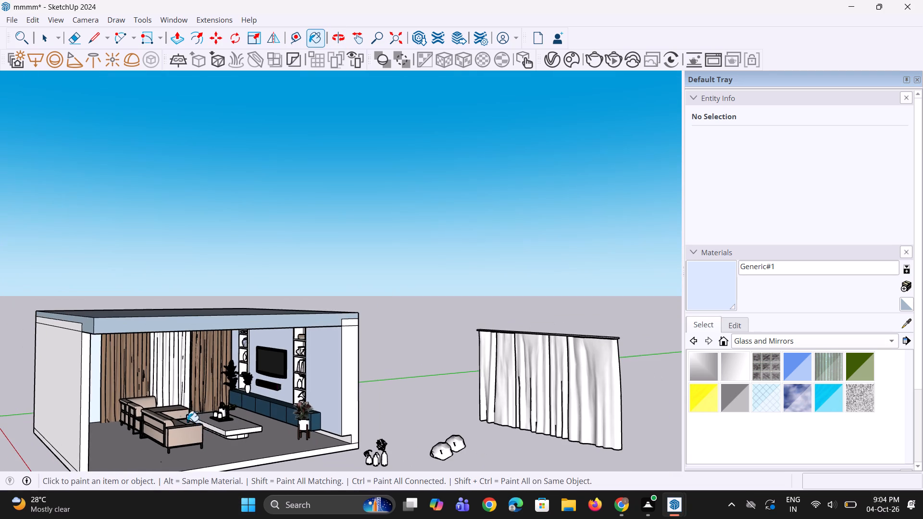
{"action": "middle_click_drag", "start_coordinate": [175, 411], "coordinate": [114, 368]}
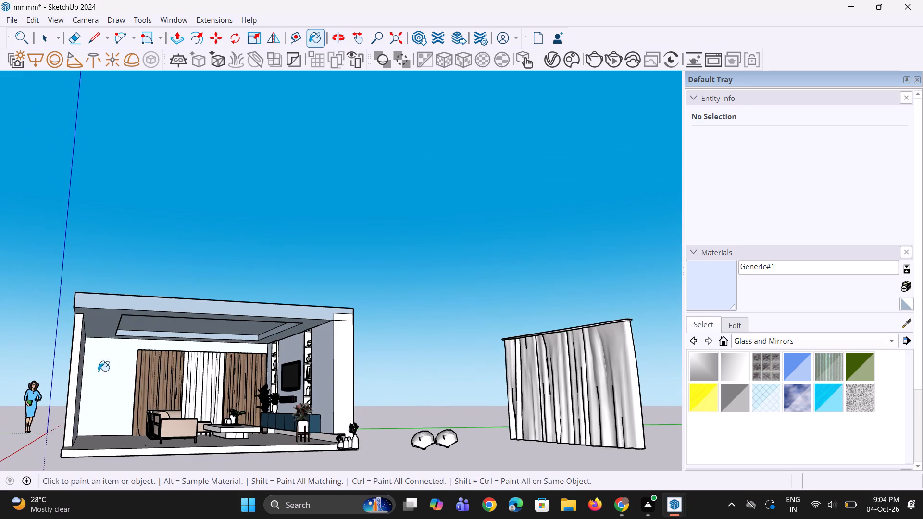
{"action": "scroll", "coordinate": [76, 384], "scroll_direction": "up", "scroll_amount": 4}
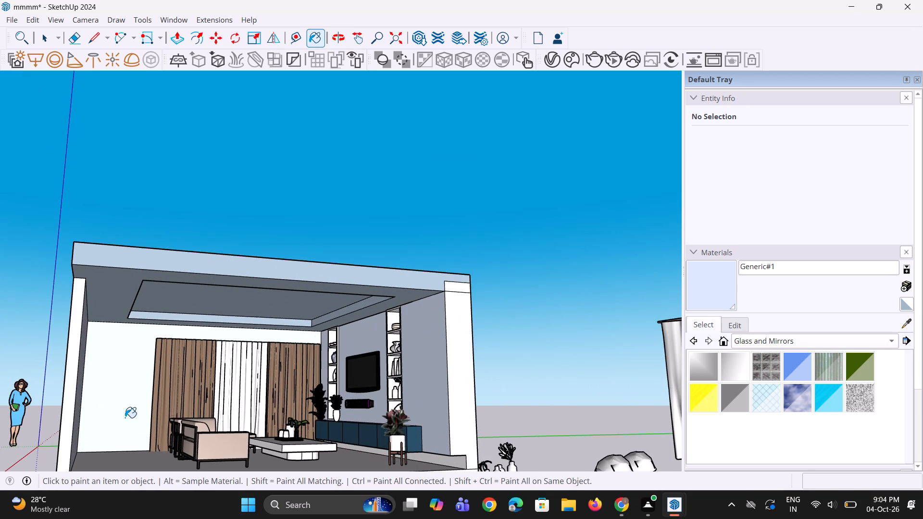
{"action": "scroll", "coordinate": [167, 413], "scroll_direction": "down", "scroll_amount": 1}
{"action": "scroll", "coordinate": [208, 411], "scroll_direction": "up", "scroll_amount": 1}
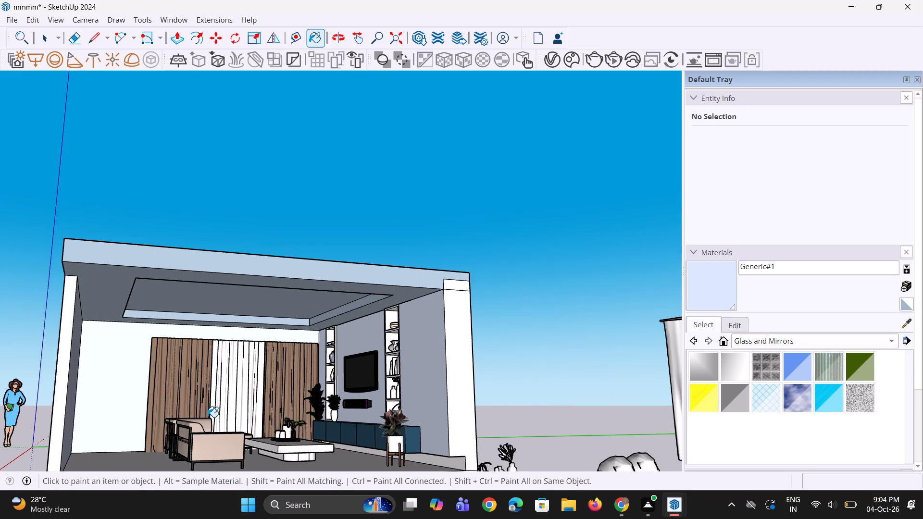
{"action": "scroll", "coordinate": [207, 417], "scroll_direction": "up", "scroll_amount": 2}
{"action": "scroll", "coordinate": [206, 417], "scroll_direction": "down", "scroll_amount": 2}
{"action": "scroll", "coordinate": [279, 416], "scroll_direction": "up", "scroll_amount": 1}
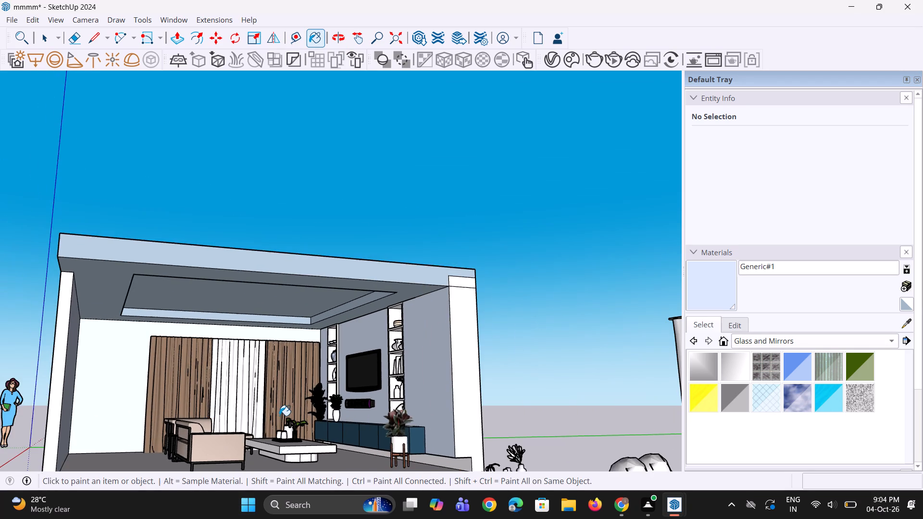
{"action": "scroll", "coordinate": [312, 418], "scroll_direction": "up", "scroll_amount": 2}
{"action": "middle_click_drag", "start_coordinate": [318, 420], "coordinate": [337, 437]}
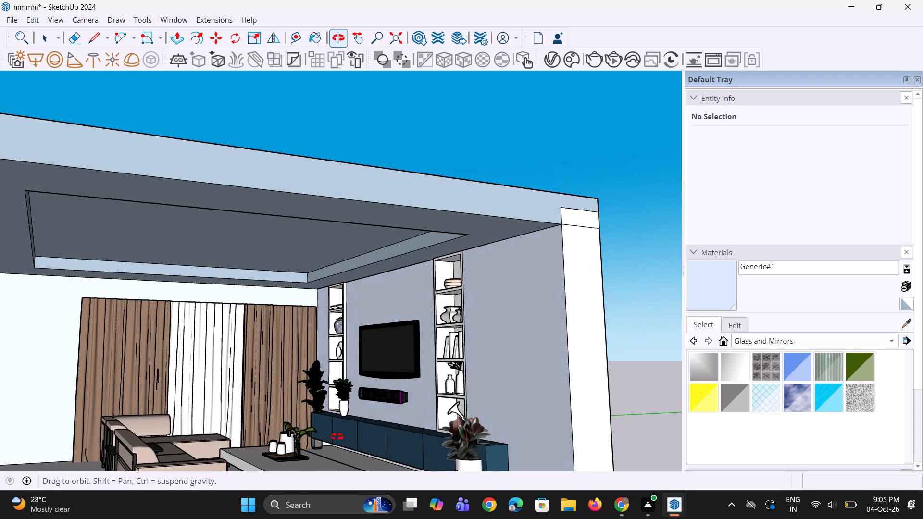
{"action": "middle_click_drag", "start_coordinate": [337, 437], "coordinate": [349, 432]}
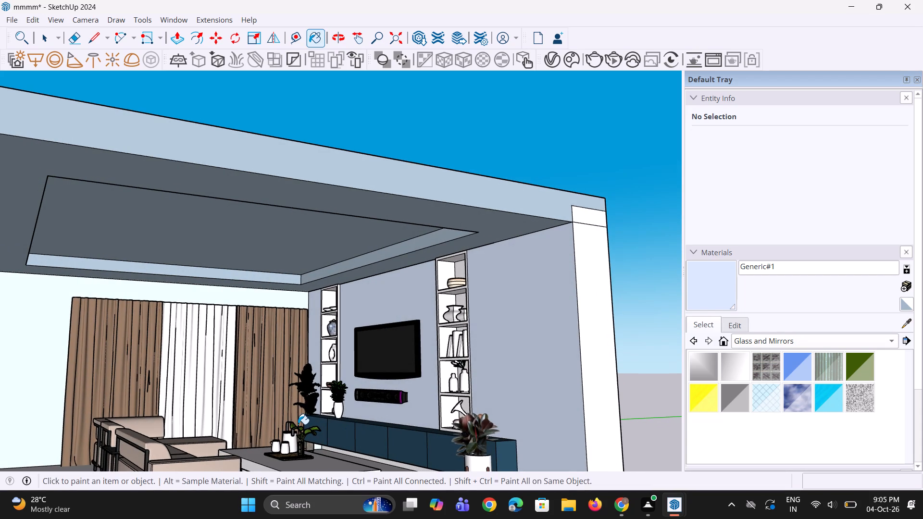
{"action": "scroll", "coordinate": [294, 418], "scroll_direction": "down", "scroll_amount": 5}
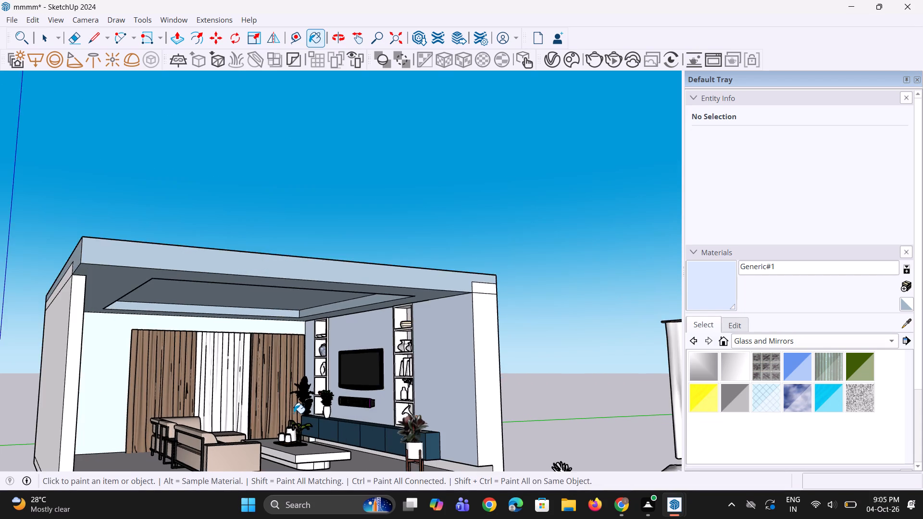
{"action": "scroll", "coordinate": [305, 456], "scroll_direction": "up", "scroll_amount": 6}
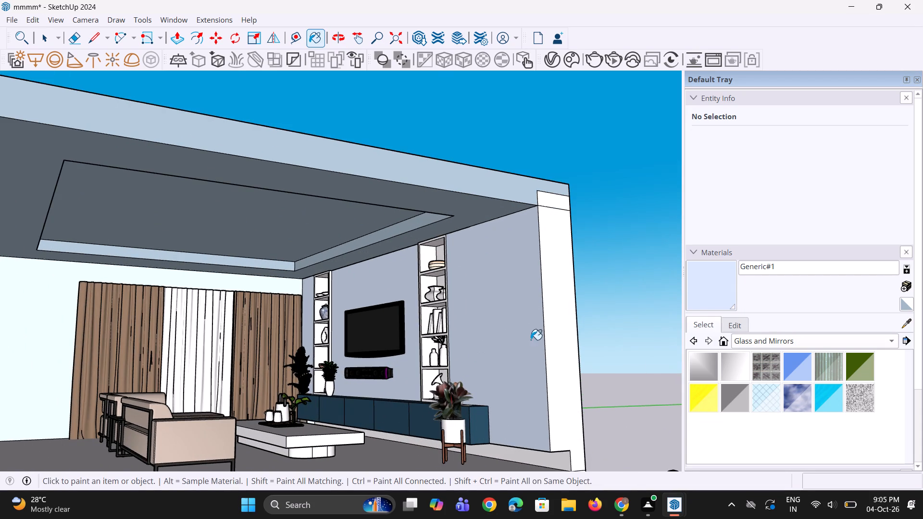
Create a new generic material in the V-Ray Asset Editor.
{"action": "left_click", "coordinate": [553, 66]}
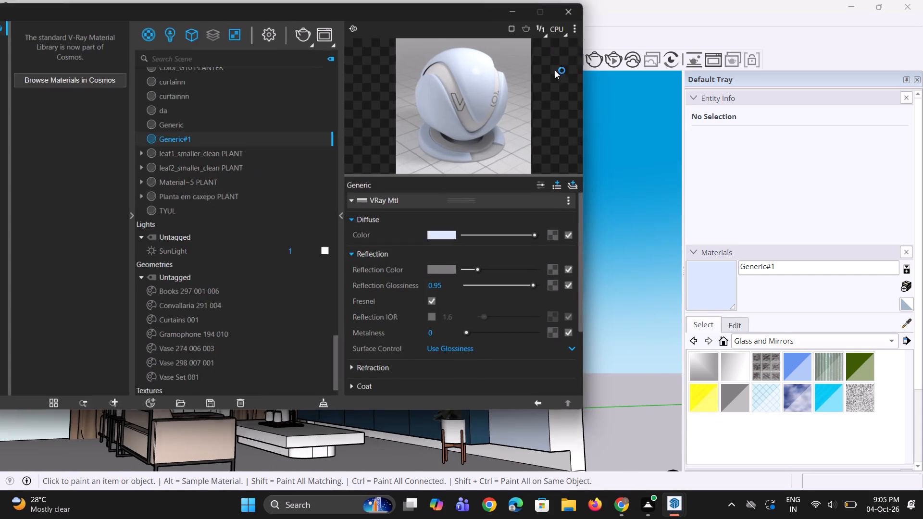
{"action": "right_click", "coordinate": [149, 35]}
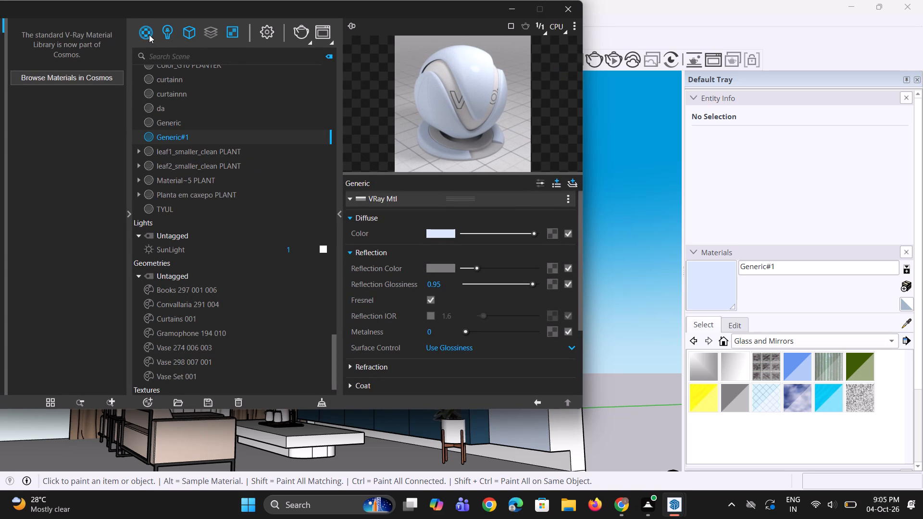
{"action": "left_click", "coordinate": [161, 54]}
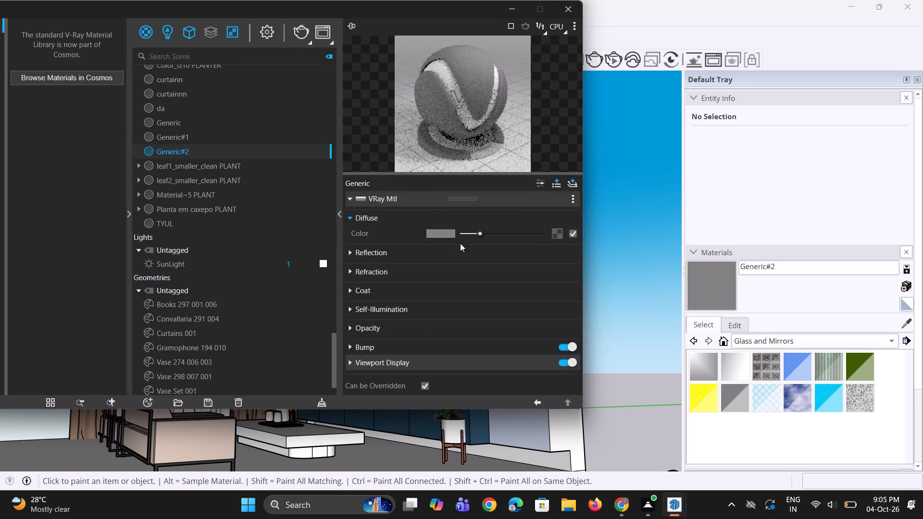
Set the Generic#2 material's diffuse colour to near-white, about R 0.956, G 0.956, B 0.961.
{"action": "left_click", "coordinate": [448, 234]}
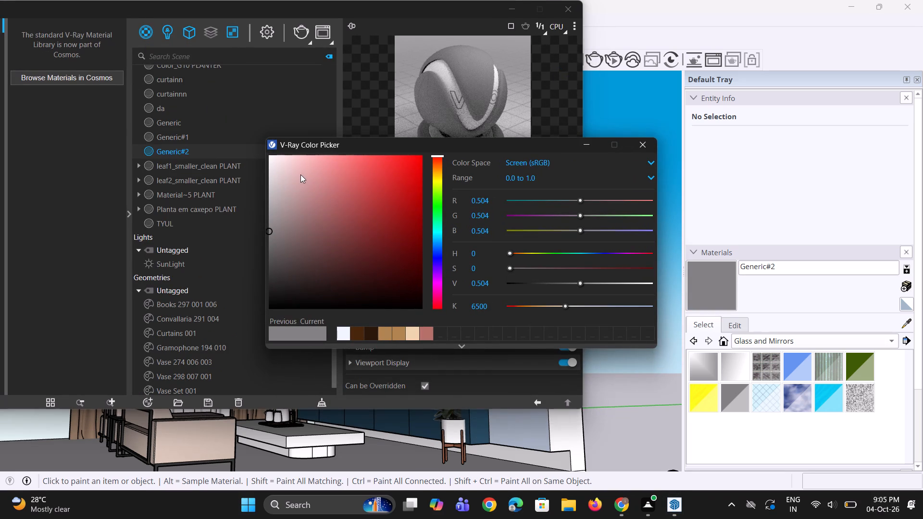
{"action": "left_click_drag", "start_coordinate": [440, 153], "coordinate": [448, 178]}
{"action": "left_click_drag", "start_coordinate": [448, 178], "coordinate": [449, 195]}
{"action": "left_click_drag", "start_coordinate": [440, 156], "coordinate": [438, 197]}
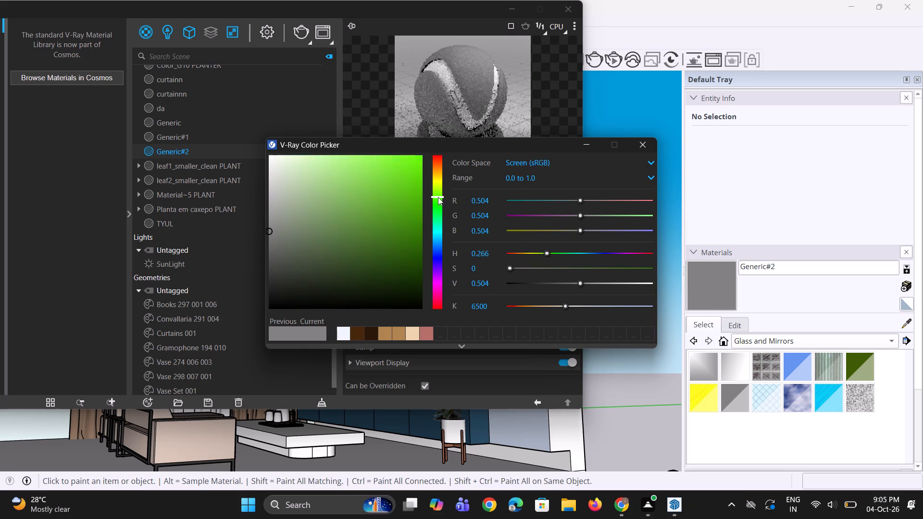
{"action": "left_click_drag", "start_coordinate": [438, 197], "coordinate": [424, 127]}
{"action": "left_click_drag", "start_coordinate": [288, 193], "coordinate": [268, 203]}
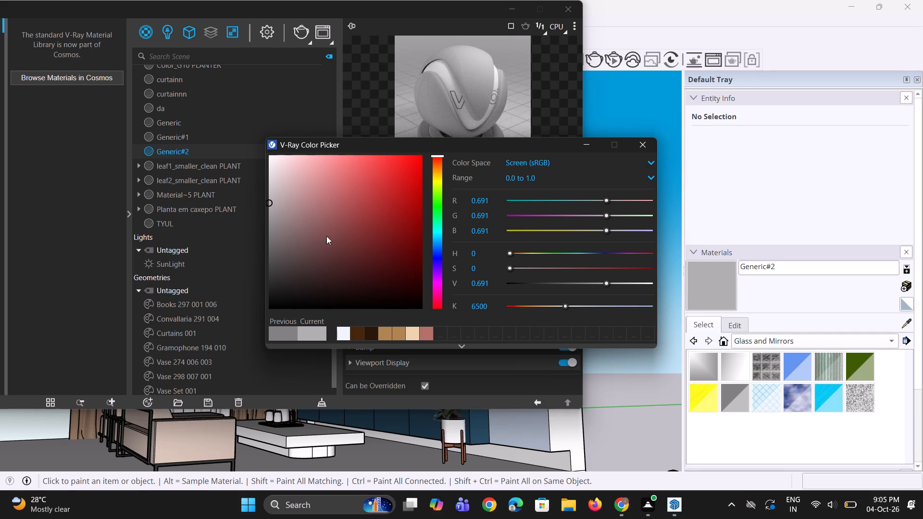
{"action": "left_click_drag", "start_coordinate": [435, 157], "coordinate": [440, 174]}
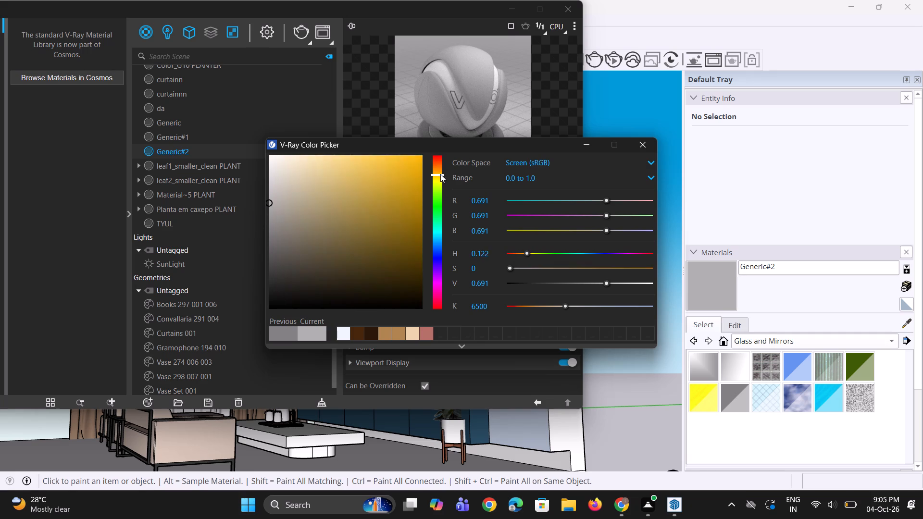
{"action": "left_click_drag", "start_coordinate": [440, 174], "coordinate": [442, 181]}
{"action": "left_click_drag", "start_coordinate": [293, 196], "coordinate": [282, 204]}
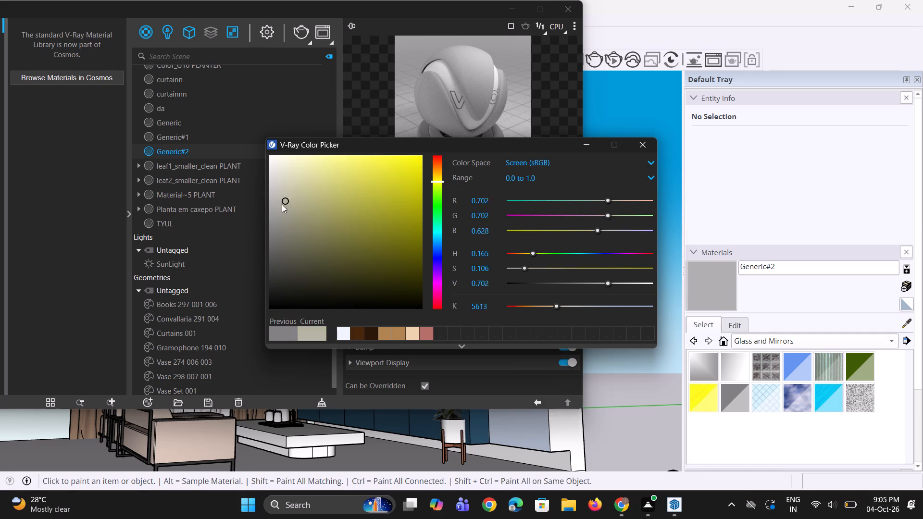
{"action": "left_click_drag", "start_coordinate": [282, 204], "coordinate": [274, 210]}
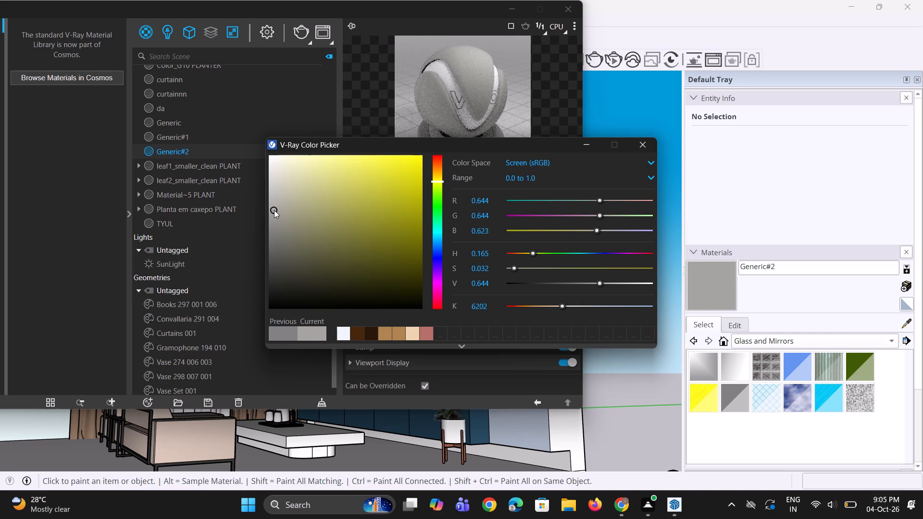
{"action": "left_click_drag", "start_coordinate": [275, 210], "coordinate": [285, 169]}
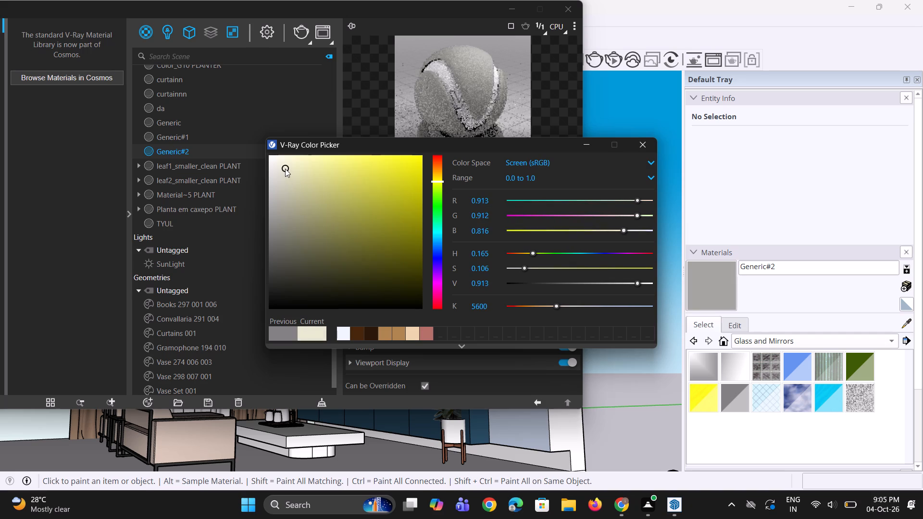
{"action": "left_click_drag", "start_coordinate": [285, 169], "coordinate": [281, 164]}
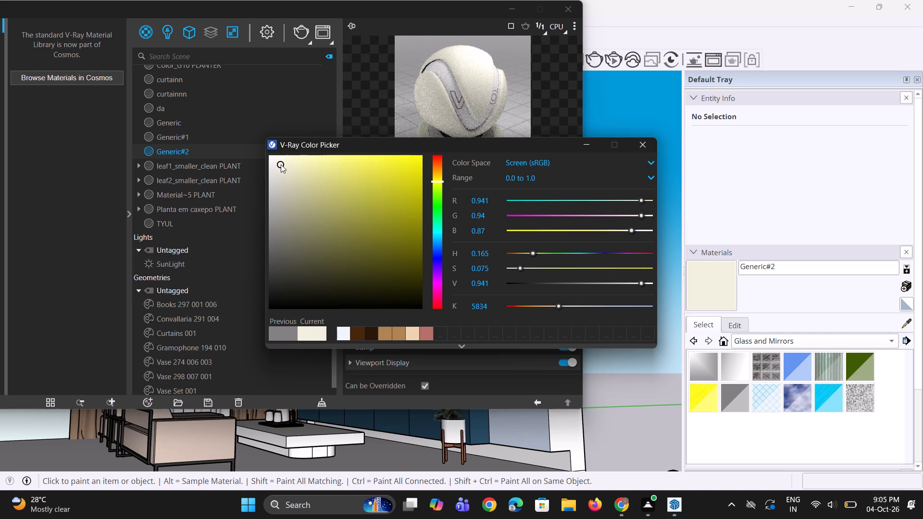
{"action": "left_click_drag", "start_coordinate": [281, 164], "coordinate": [276, 162]}
{"action": "left_click_drag", "start_coordinate": [639, 231], "coordinate": [644, 232]}
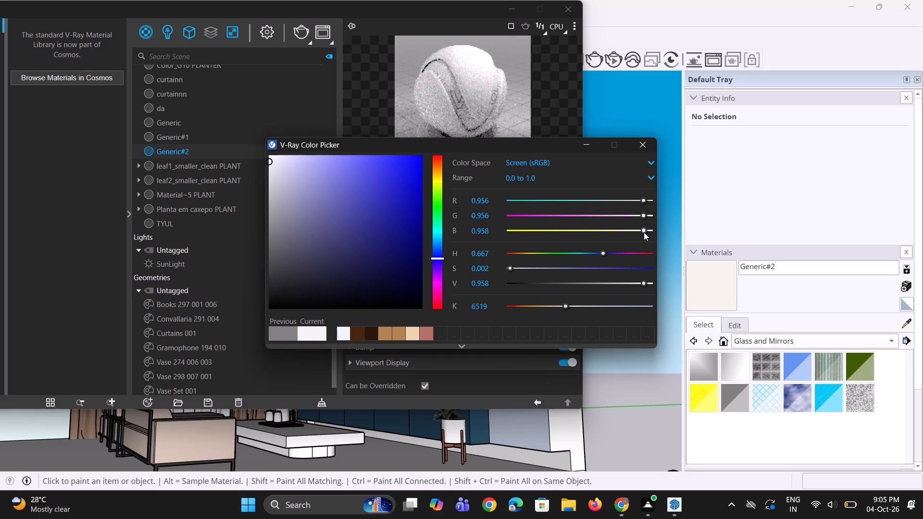
{"action": "left_click_drag", "start_coordinate": [644, 232], "coordinate": [644, 232]}
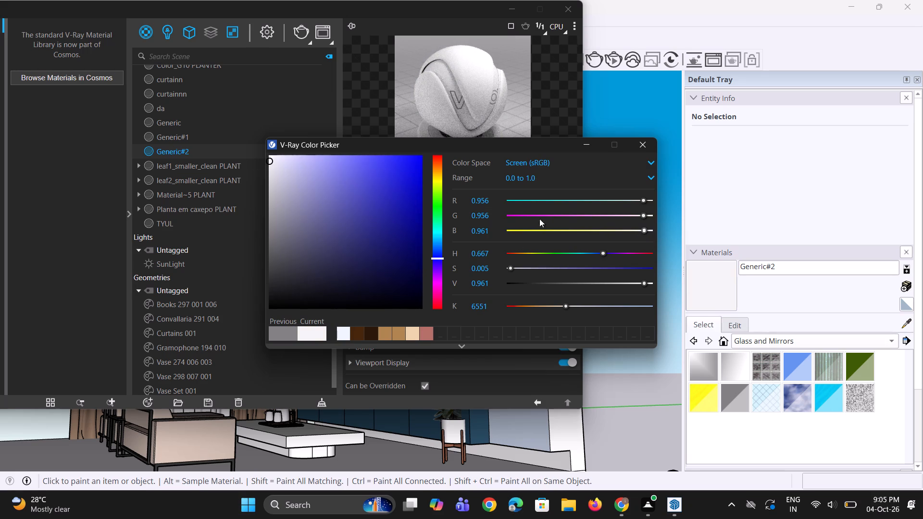
{"action": "left_click", "coordinate": [582, 142]}
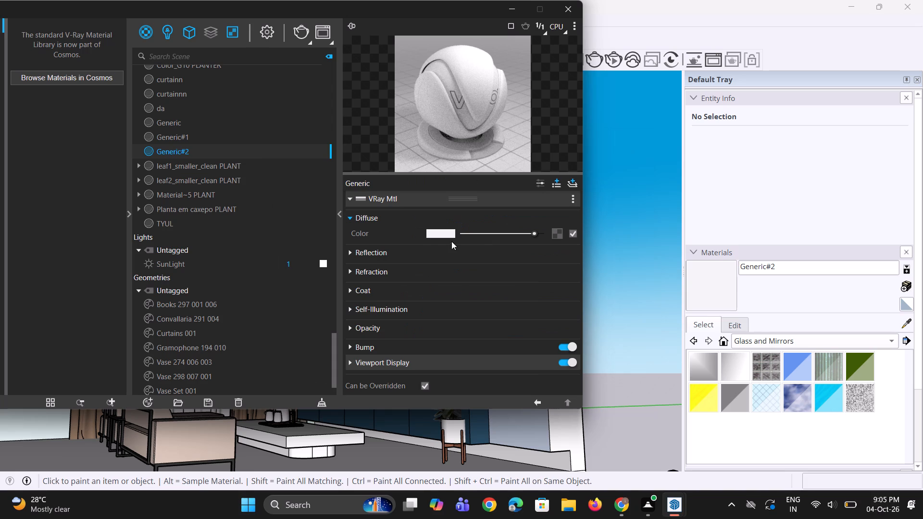
Give the Generic#2 material a medium-grey reflection colour and a reflection glossiness of 0.95.
{"action": "left_click", "coordinate": [353, 255]}
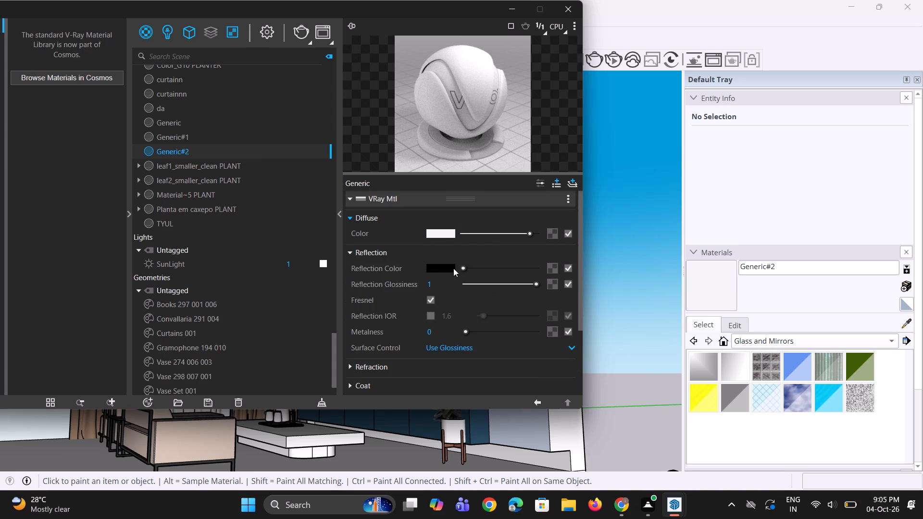
{"action": "left_click_drag", "start_coordinate": [466, 267], "coordinate": [476, 267]}
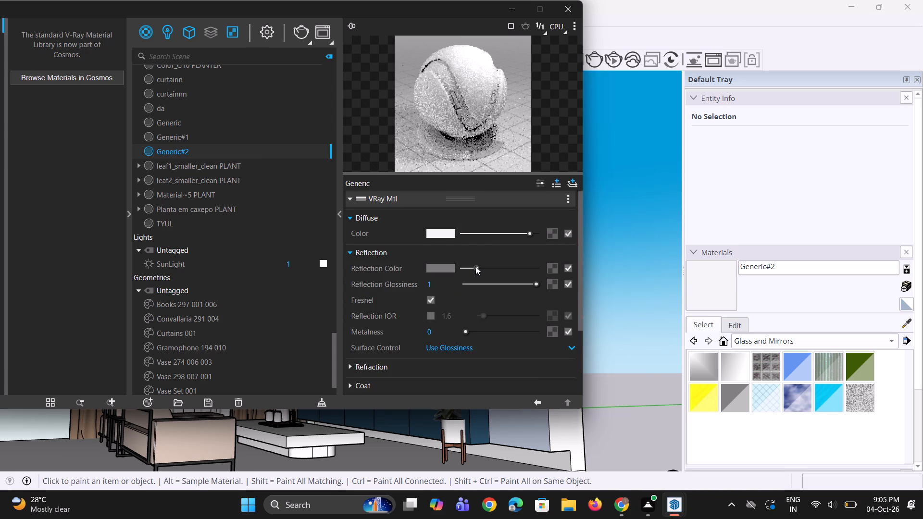
{"action": "left_click", "coordinate": [476, 266]}
{"action": "left_click_drag", "start_coordinate": [438, 282], "coordinate": [404, 287]}
{"action": "type", "text": "0.95"}
{"action": "key", "text": "Return"}
{"action": "scroll", "coordinate": [407, 277], "scroll_direction": "up", "scroll_amount": 2}
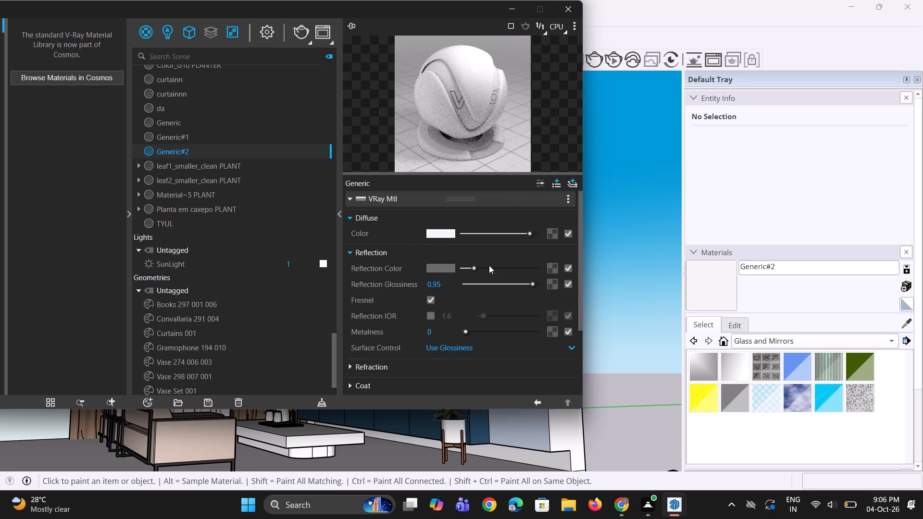
{"action": "left_click_drag", "start_coordinate": [475, 265], "coordinate": [480, 266]}
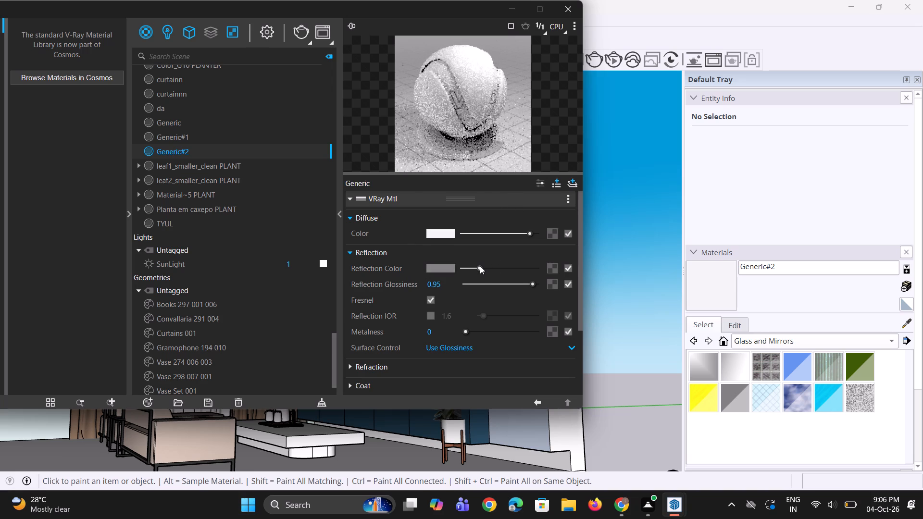
{"action": "double_click", "coordinate": [468, 131]}
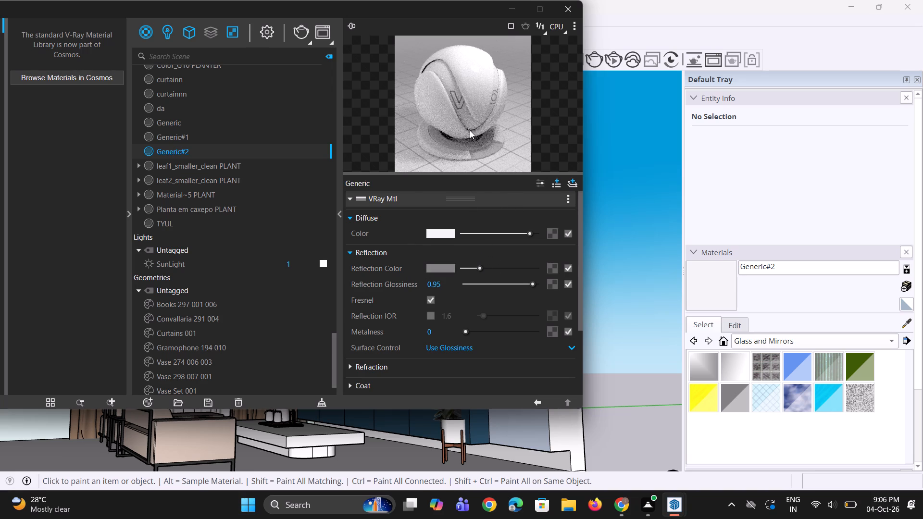
{"action": "left_click", "coordinate": [512, 10]}
Paint the recessed panel of the ceiling tray with the Generic#2 material.
{"action": "left_click", "coordinate": [305, 235]}
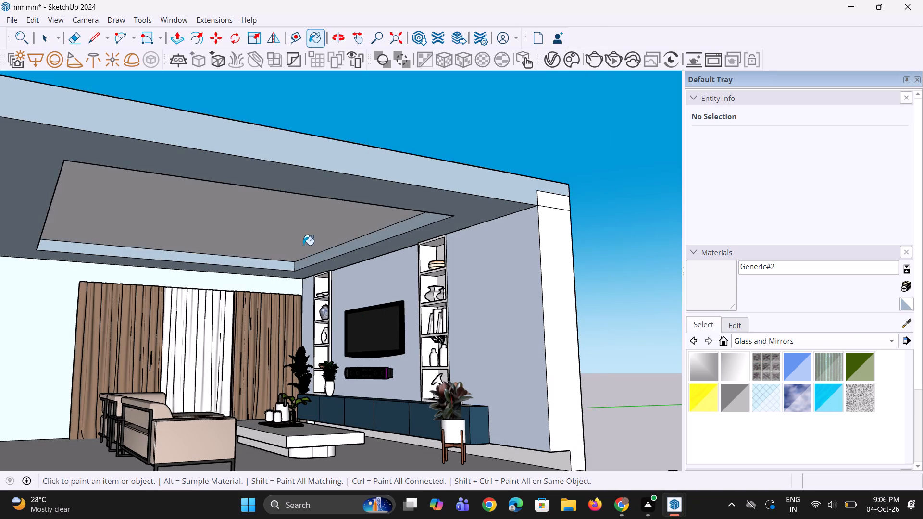
Paint the frames of both display shelf units flanking the TV with the Generic#2 material.
{"action": "scroll", "coordinate": [287, 273], "scroll_direction": "up", "scroll_amount": 2}
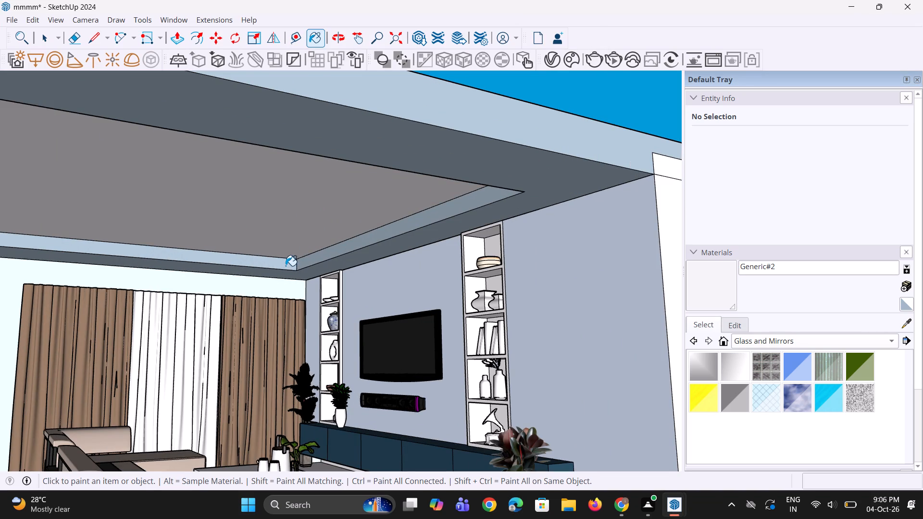
{"action": "scroll", "coordinate": [310, 313], "scroll_direction": "down", "scroll_amount": 2}
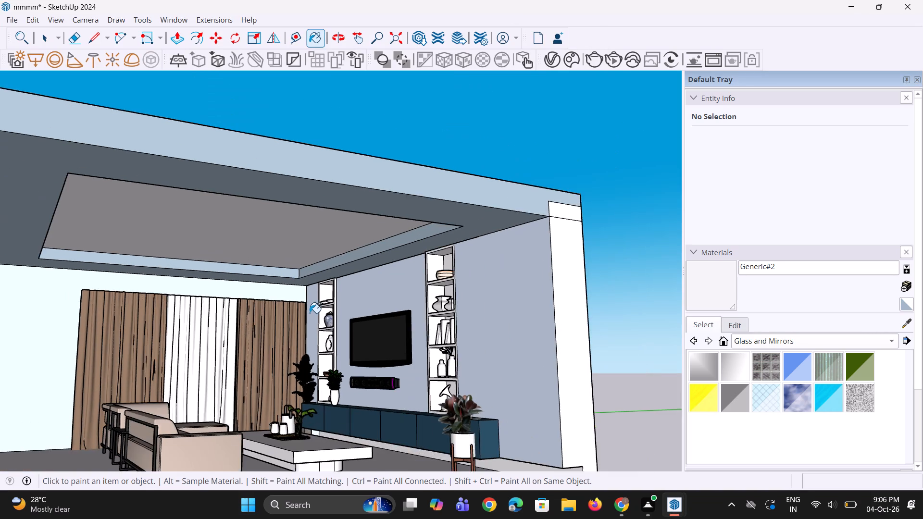
{"action": "scroll", "coordinate": [310, 313], "scroll_direction": "down", "scroll_amount": 5}
{"action": "scroll", "coordinate": [356, 333], "scroll_direction": "up", "scroll_amount": 5}
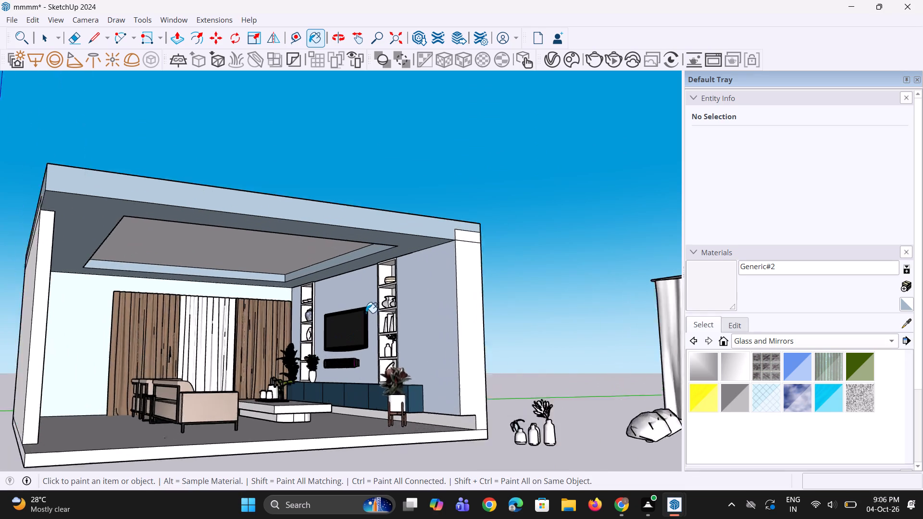
{"action": "scroll", "coordinate": [366, 313], "scroll_direction": "up", "scroll_amount": 4}
{"action": "middle_click_drag", "start_coordinate": [445, 330], "coordinate": [486, 341]}
{"action": "scroll", "coordinate": [448, 311], "scroll_direction": "up", "scroll_amount": 4}
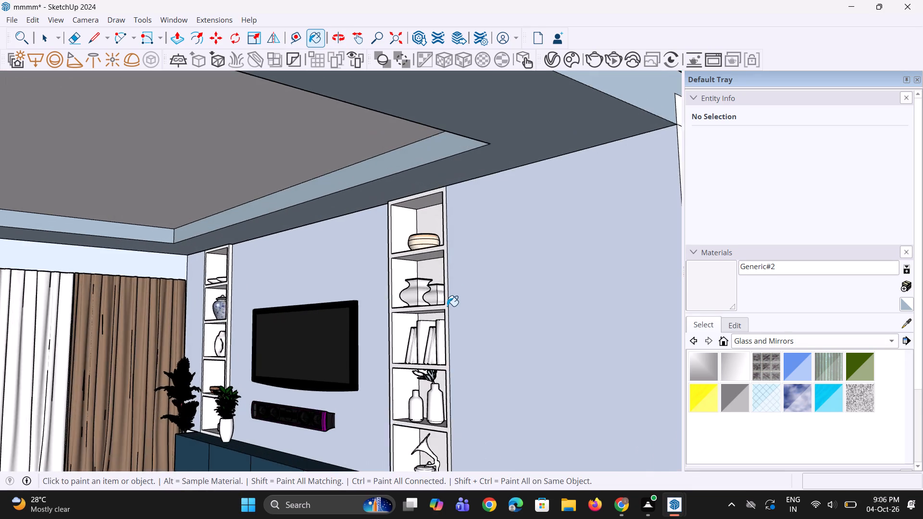
{"action": "scroll", "coordinate": [447, 306], "scroll_direction": "up", "scroll_amount": 4}
{"action": "double_click", "coordinate": [447, 307]}
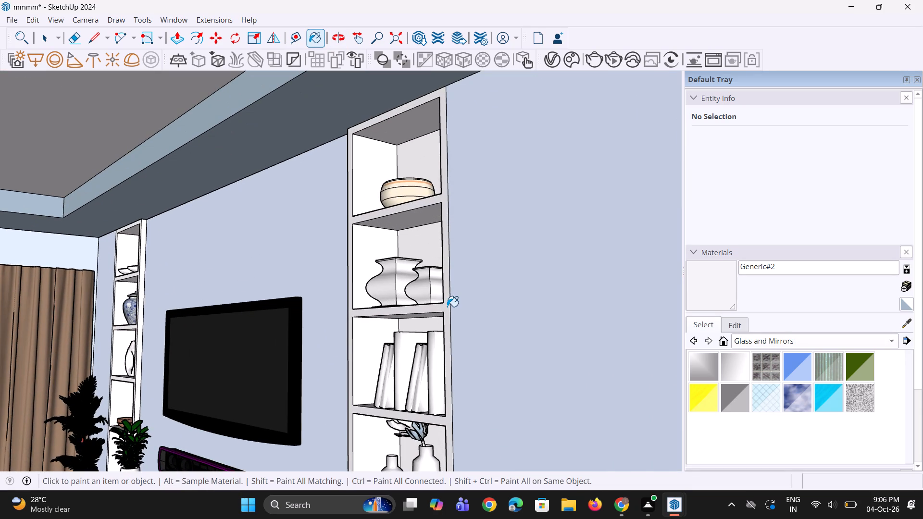
{"action": "double_click", "coordinate": [447, 307]}
{"action": "scroll", "coordinate": [446, 305], "scroll_direction": "down", "scroll_amount": 3}
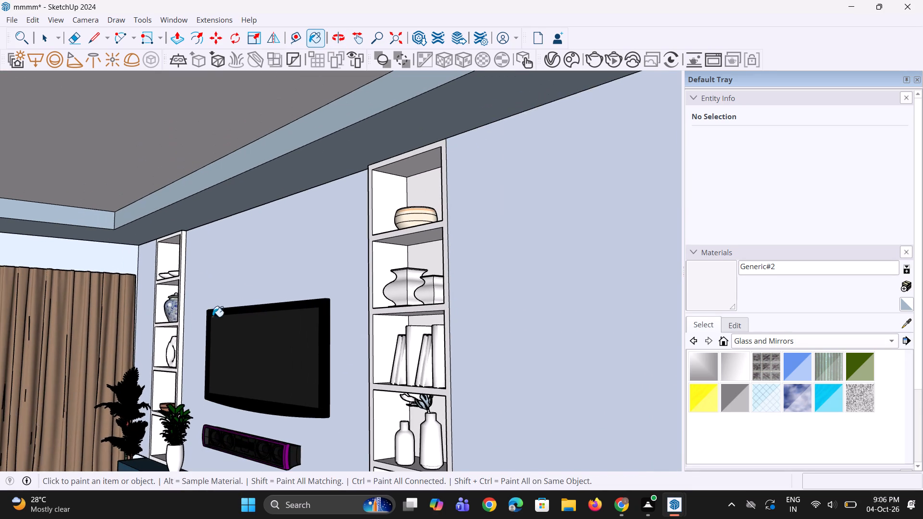
{"action": "scroll", "coordinate": [196, 320], "scroll_direction": "up", "scroll_amount": 14}
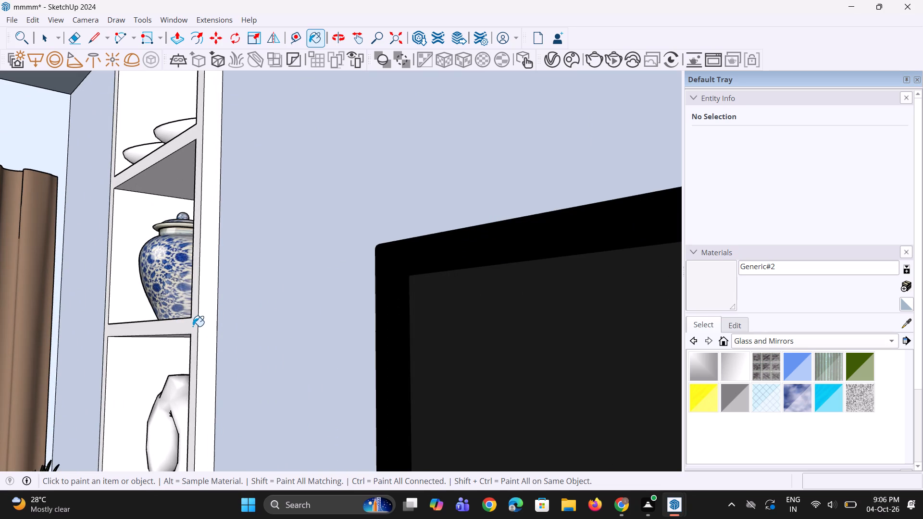
{"action": "double_click", "coordinate": [193, 326]}
Examine the TV wall, display shelves and ceiling from closer and wider viewpoints.
{"action": "scroll", "coordinate": [210, 335], "scroll_direction": "down", "scroll_amount": 16}
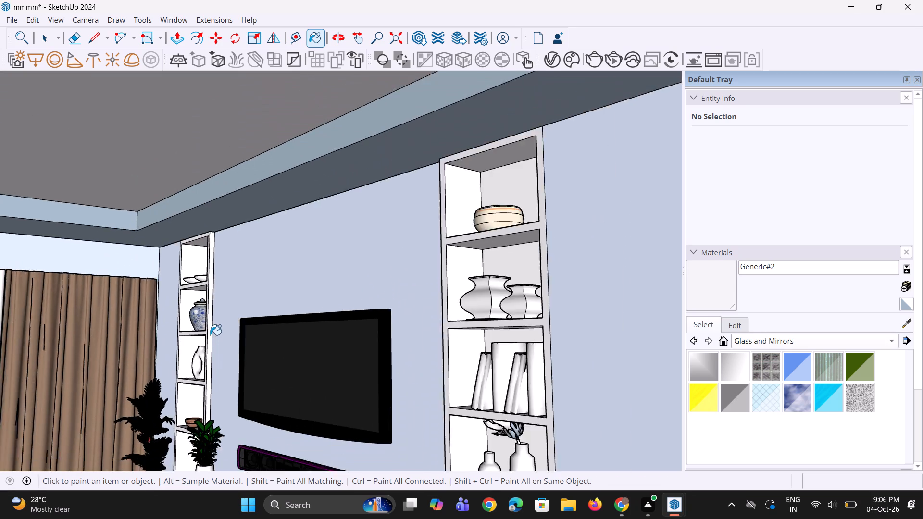
{"action": "middle_click_drag", "start_coordinate": [309, 342], "coordinate": [317, 360]}
{"action": "scroll", "coordinate": [289, 323], "scroll_direction": "down", "scroll_amount": 8}
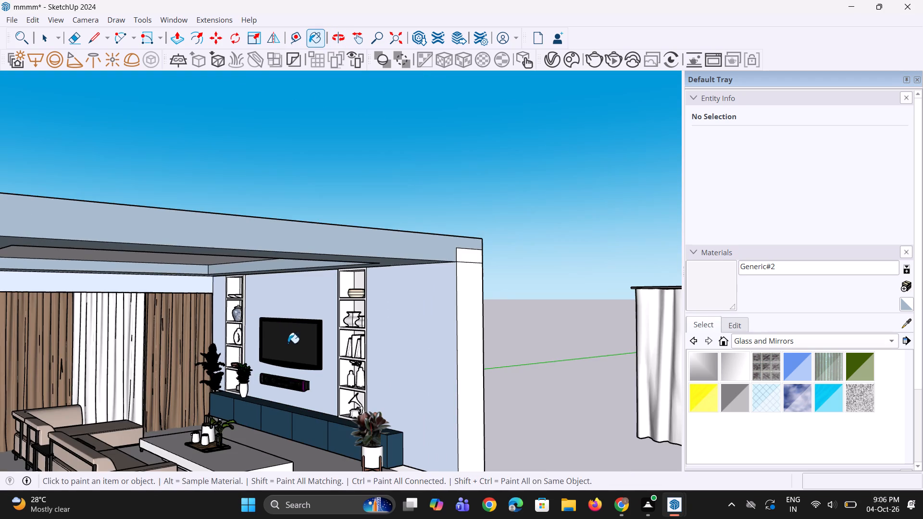
{"action": "middle_click_drag", "start_coordinate": [288, 349], "coordinate": [279, 341]}
{"action": "scroll", "coordinate": [292, 356], "scroll_direction": "up", "scroll_amount": 3}
{"action": "scroll", "coordinate": [357, 359], "scroll_direction": "up", "scroll_amount": 1}
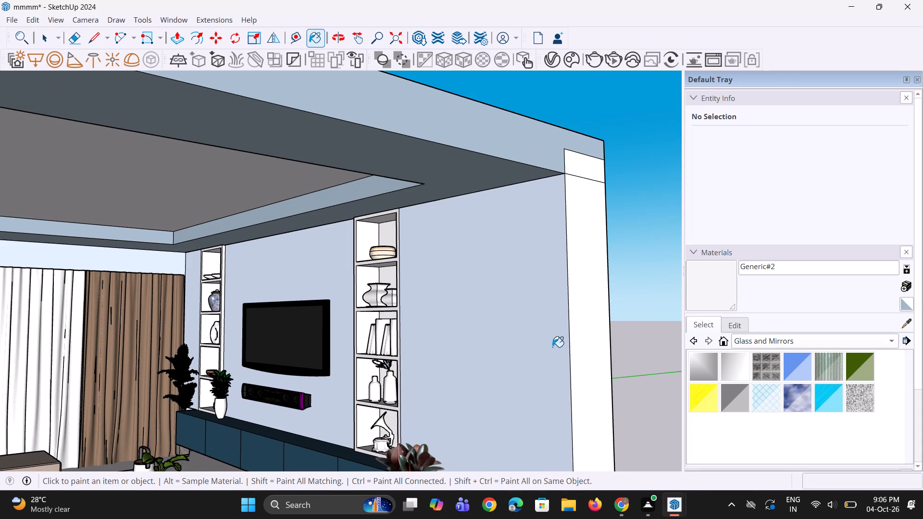
Create another new generic material in the V-Ray Asset Editor.
{"action": "left_click", "coordinate": [555, 62]}
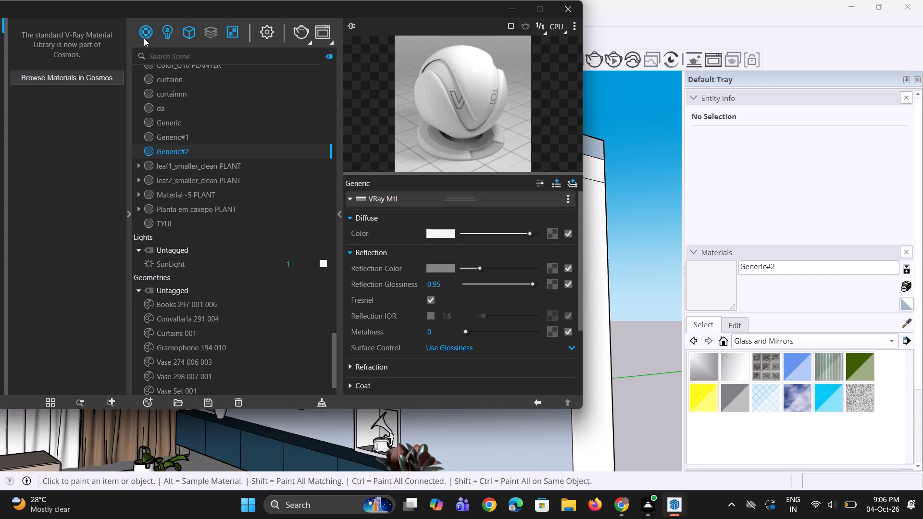
{"action": "right_click", "coordinate": [144, 38]}
{"action": "left_click", "coordinate": [157, 55]}
Set the Generic#3 material's diffuse colour to blue-grey, picking about R 0.268, G 0.298, B 0.327 and lightening it to a mid tone.
{"action": "left_click", "coordinate": [442, 233]}
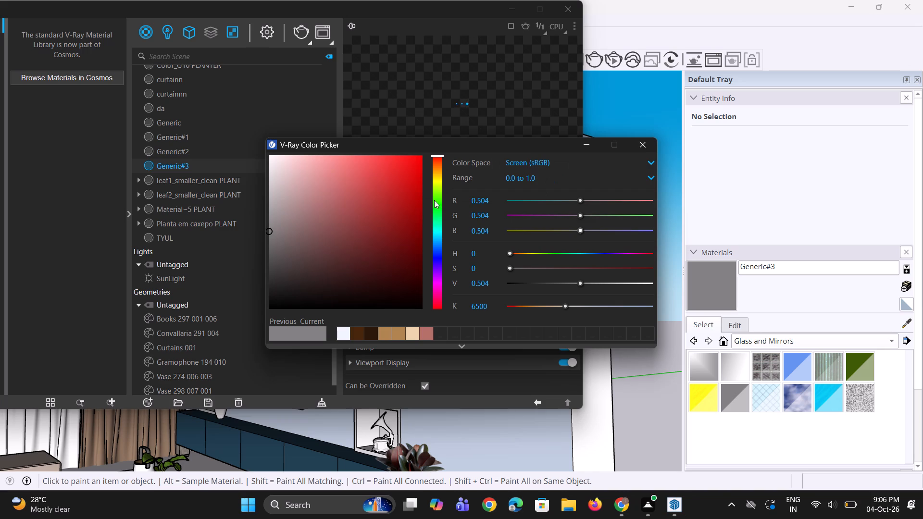
{"action": "left_click_drag", "start_coordinate": [441, 155], "coordinate": [446, 225]}
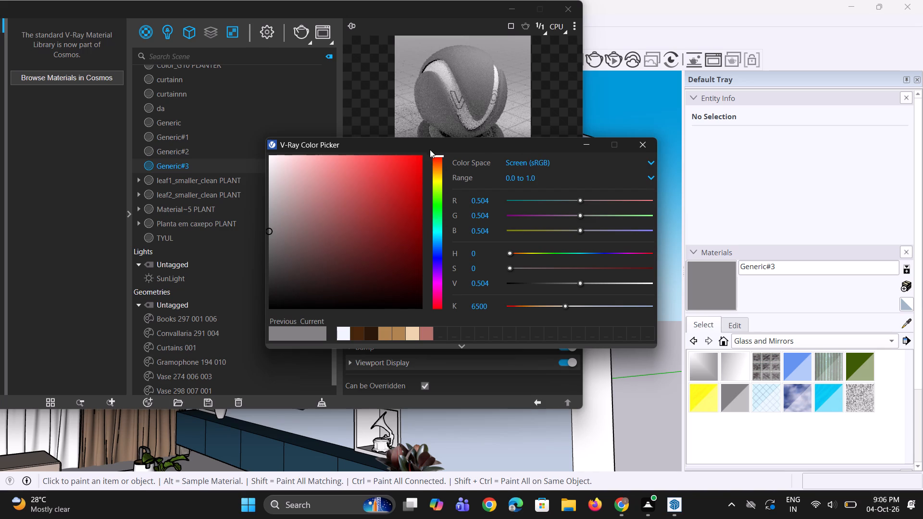
{"action": "left_click_drag", "start_coordinate": [436, 158], "coordinate": [438, 240]}
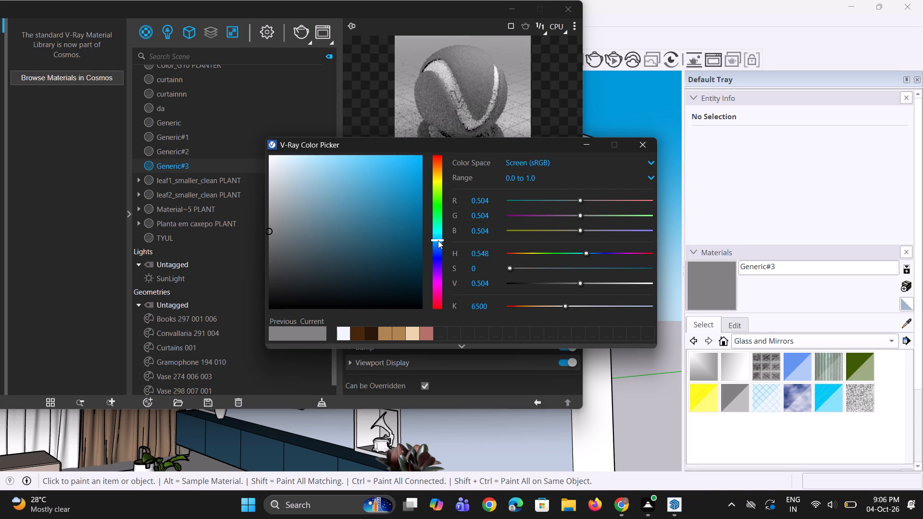
{"action": "left_click_drag", "start_coordinate": [438, 240], "coordinate": [441, 245]}
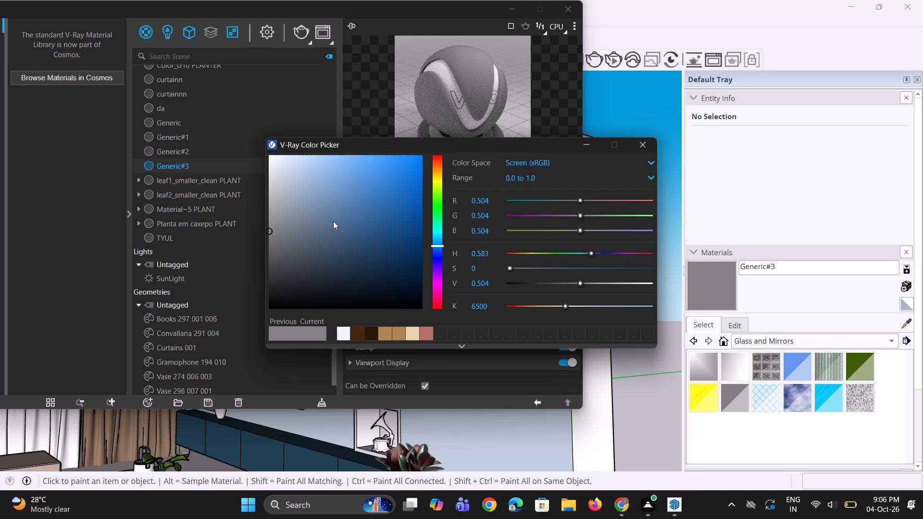
{"action": "left_click_drag", "start_coordinate": [331, 223], "coordinate": [318, 259]}
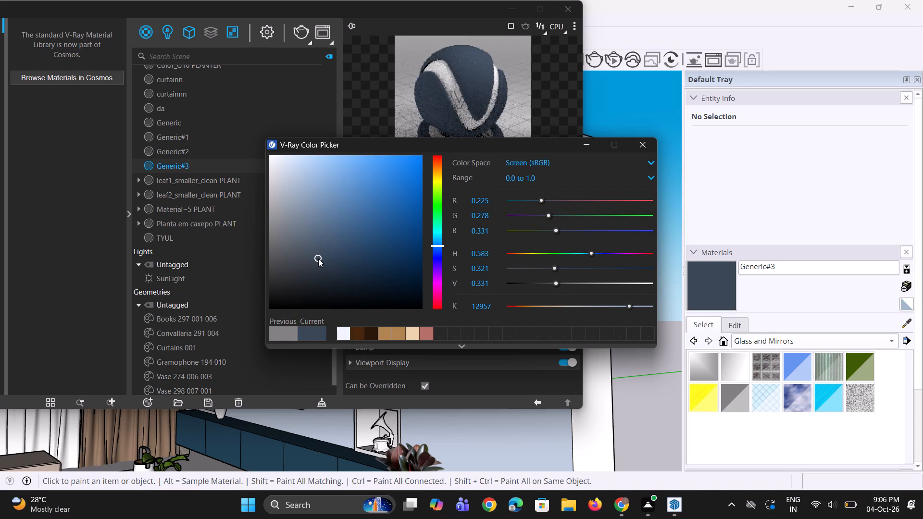
{"action": "left_click_drag", "start_coordinate": [318, 259], "coordinate": [299, 262]}
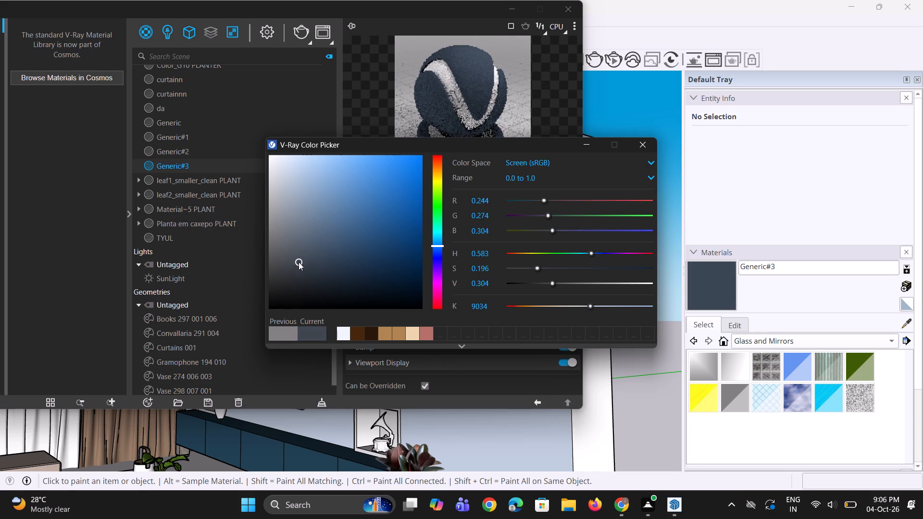
{"action": "left_click_drag", "start_coordinate": [299, 262], "coordinate": [294, 257]}
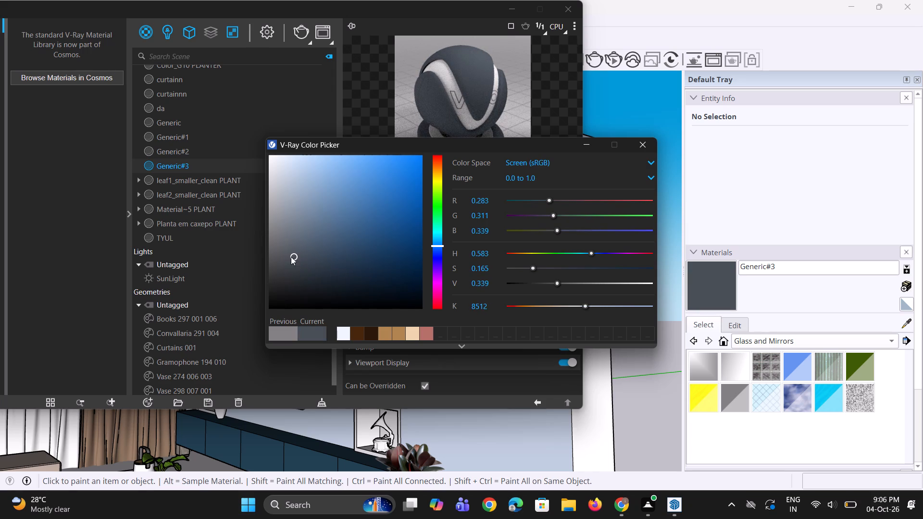
{"action": "left_click_drag", "start_coordinate": [290, 256], "coordinate": [297, 259]}
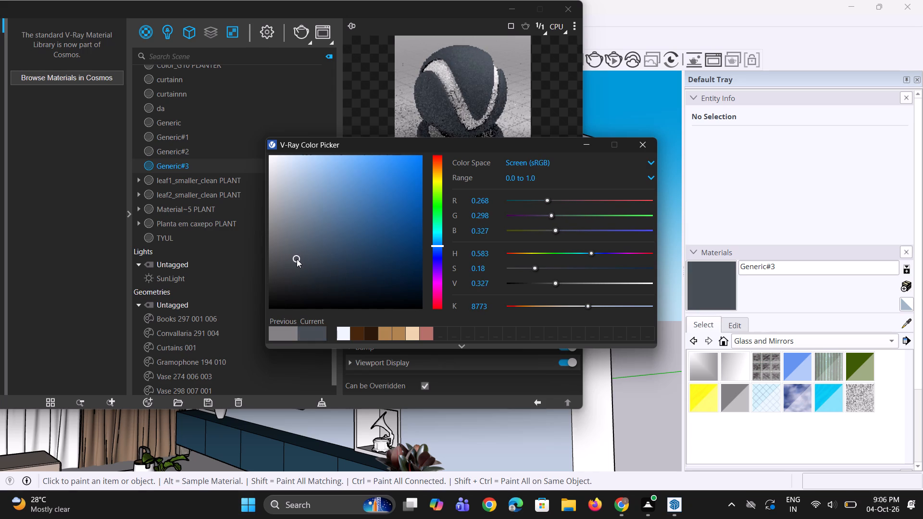
{"action": "left_click", "coordinate": [455, 112]}
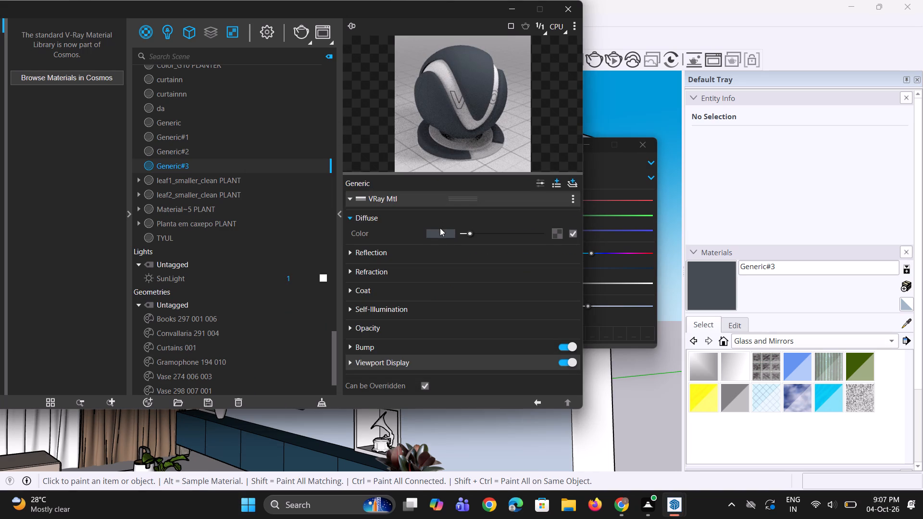
{"action": "left_click_drag", "start_coordinate": [467, 234], "coordinate": [473, 236]}
{"action": "left_click_drag", "start_coordinate": [473, 236], "coordinate": [480, 239]}
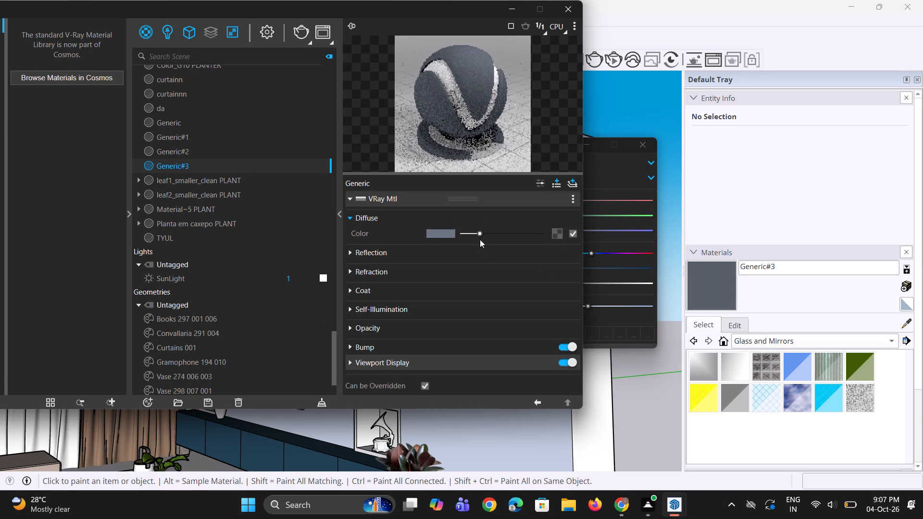
{"action": "left_click_drag", "start_coordinate": [480, 239], "coordinate": [479, 240]}
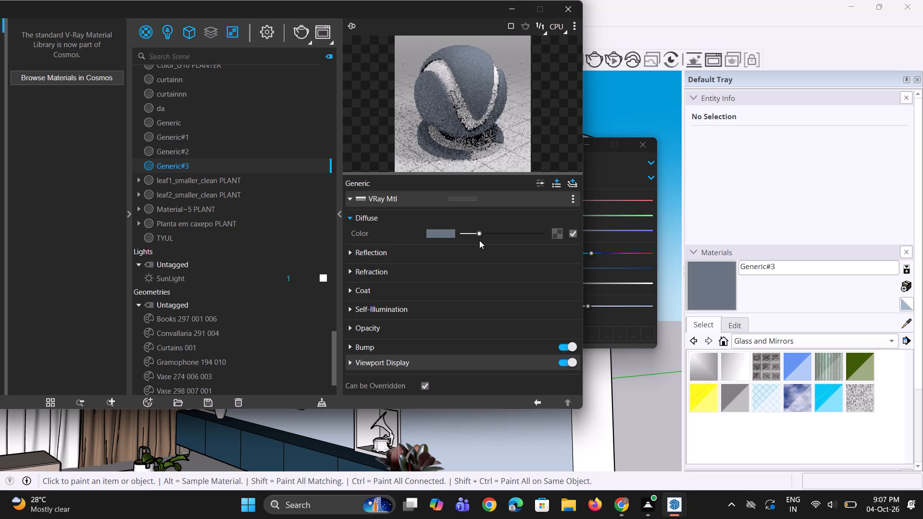
{"action": "left_click_drag", "start_coordinate": [479, 240], "coordinate": [478, 241]}
Give the Generic#3 material a mid-grey reflection colour of about 0.465 and a reflection glossiness of 0.95, and make it the active paint material.
{"action": "left_click", "coordinate": [351, 251]}
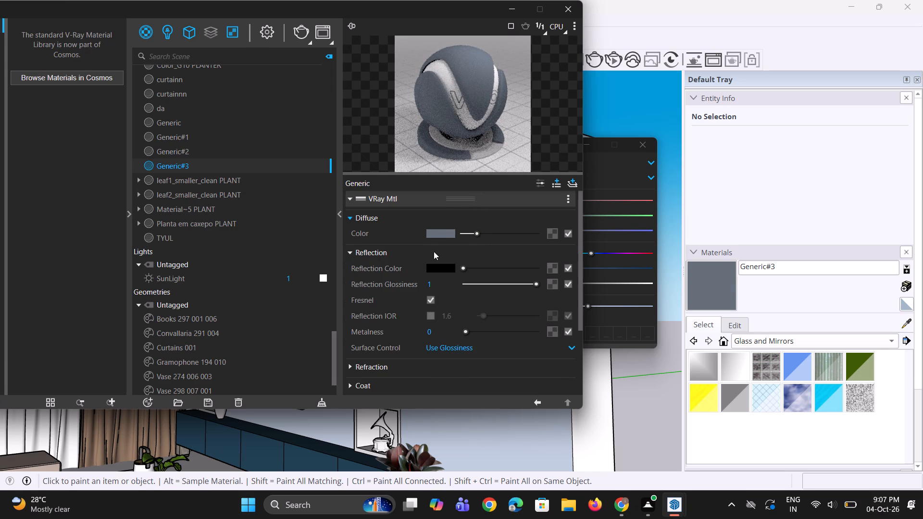
{"action": "left_click_drag", "start_coordinate": [464, 265], "coordinate": [473, 272]}
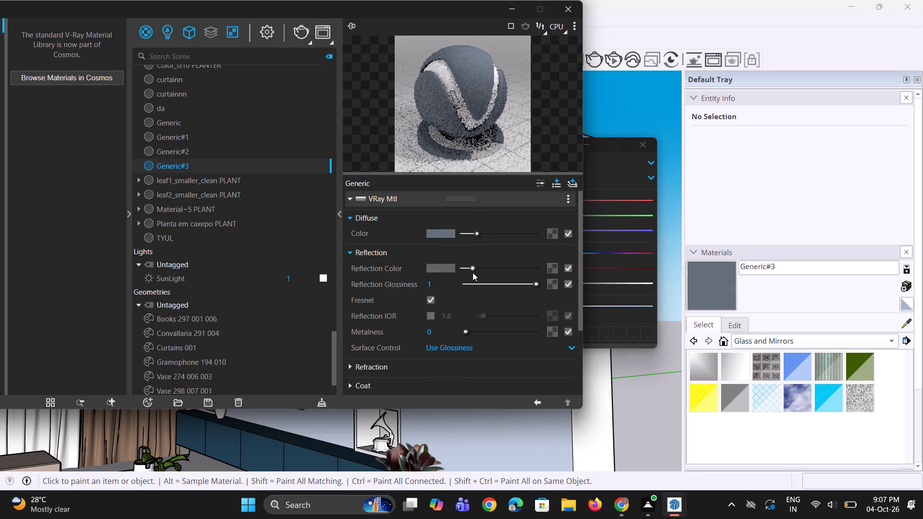
{"action": "left_click_drag", "start_coordinate": [473, 272], "coordinate": [473, 273]}
{"action": "left_click_drag", "start_coordinate": [472, 270], "coordinate": [475, 271]}
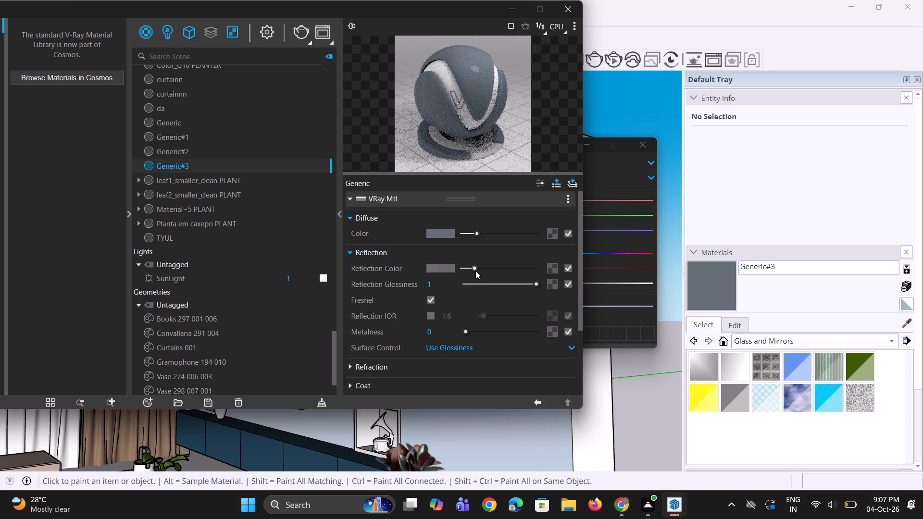
{"action": "left_click_drag", "start_coordinate": [475, 271], "coordinate": [476, 272]}
{"action": "left_click_drag", "start_coordinate": [449, 283], "coordinate": [405, 291]}
{"action": "type", "text": "0.95"}
{"action": "key", "text": "Return"}
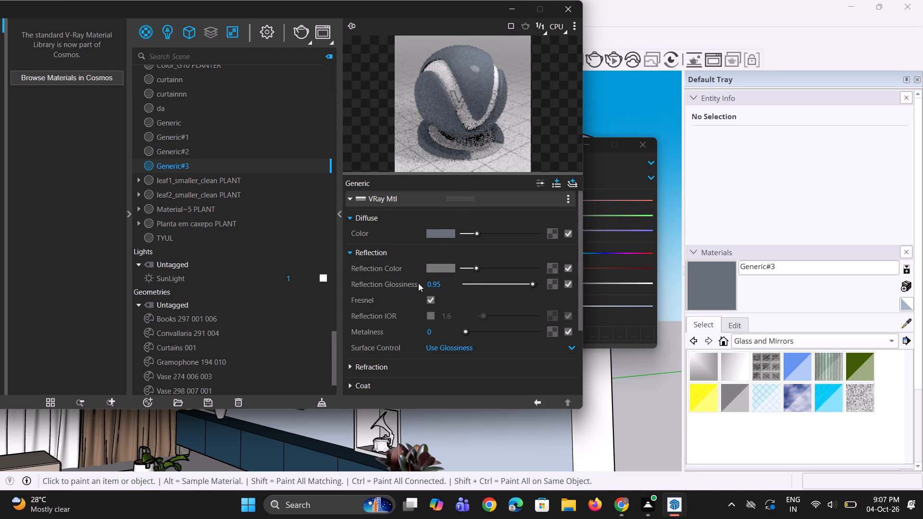
{"action": "left_click", "coordinate": [474, 130]}
{"action": "left_click", "coordinate": [512, 10]}
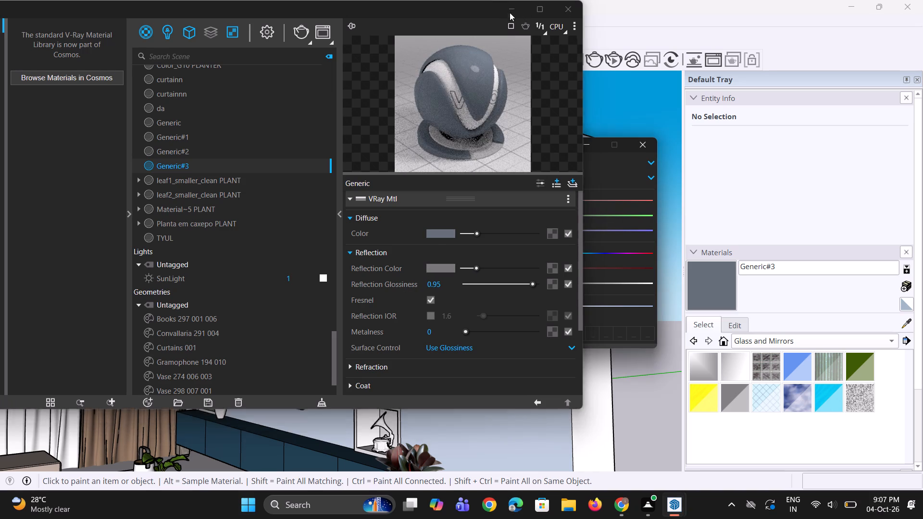
{"action": "left_click", "coordinate": [727, 282]}
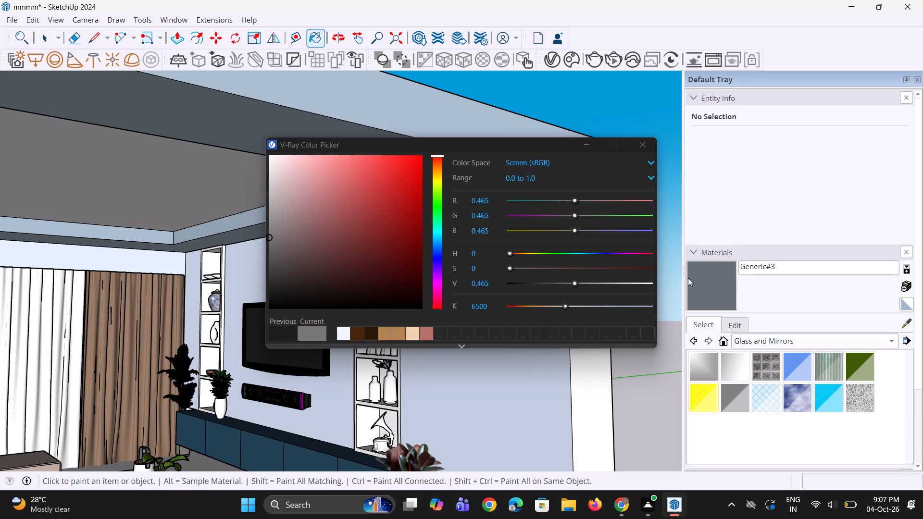
{"action": "left_click", "coordinate": [642, 145]}
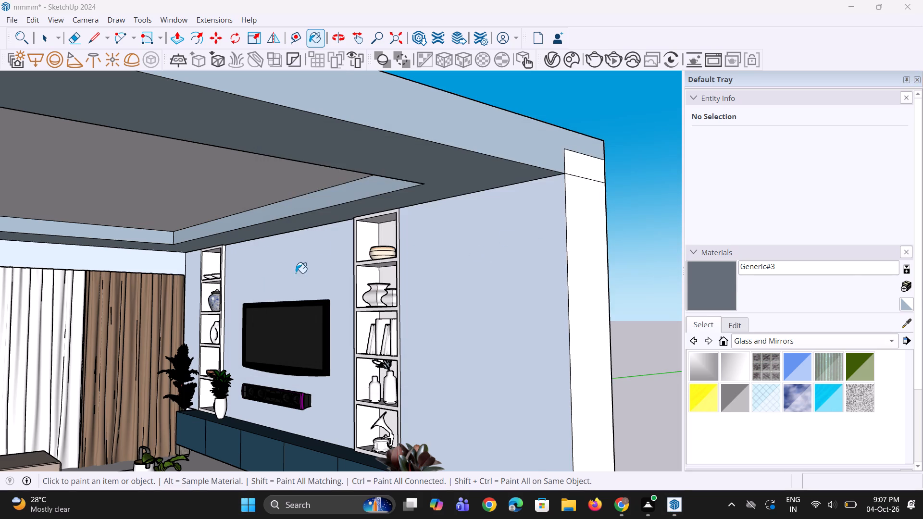
Paint all inner faces of the top compartment with the bowl, in the shelf unit right of the TV, with Generic#3.
{"action": "scroll", "coordinate": [299, 265], "scroll_direction": "up", "scroll_amount": 3}
{"action": "scroll", "coordinate": [403, 241], "scroll_direction": "up", "scroll_amount": 3}
{"action": "left_click", "coordinate": [409, 235]}
{"action": "left_click", "coordinate": [387, 236]}
{"action": "scroll", "coordinate": [394, 262], "scroll_direction": "up", "scroll_amount": 1}
{"action": "middle_click_drag", "start_coordinate": [402, 270], "coordinate": [445, 333]}
{"action": "middle_click_drag", "start_coordinate": [465, 365], "coordinate": [463, 262]}
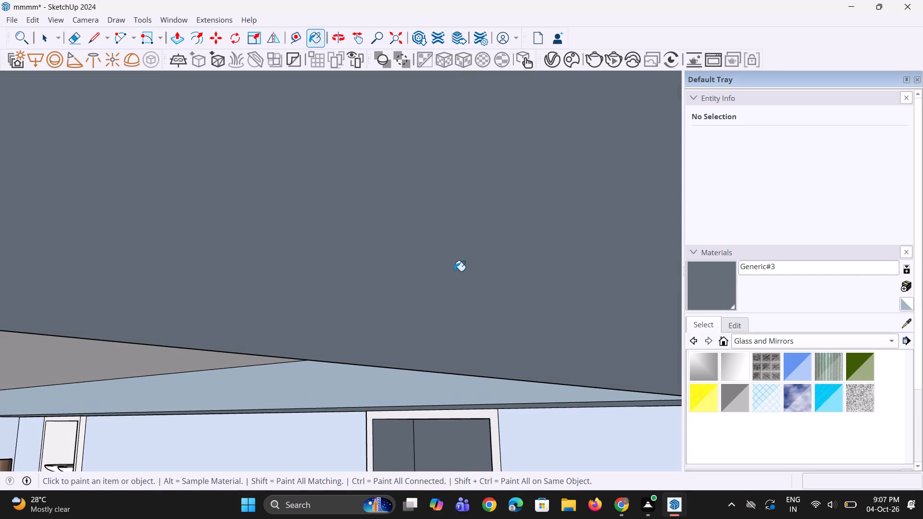
{"action": "scroll", "coordinate": [454, 271], "scroll_direction": "down", "scroll_amount": 4}
{"action": "scroll", "coordinate": [450, 257], "scroll_direction": "down", "scroll_amount": 18}
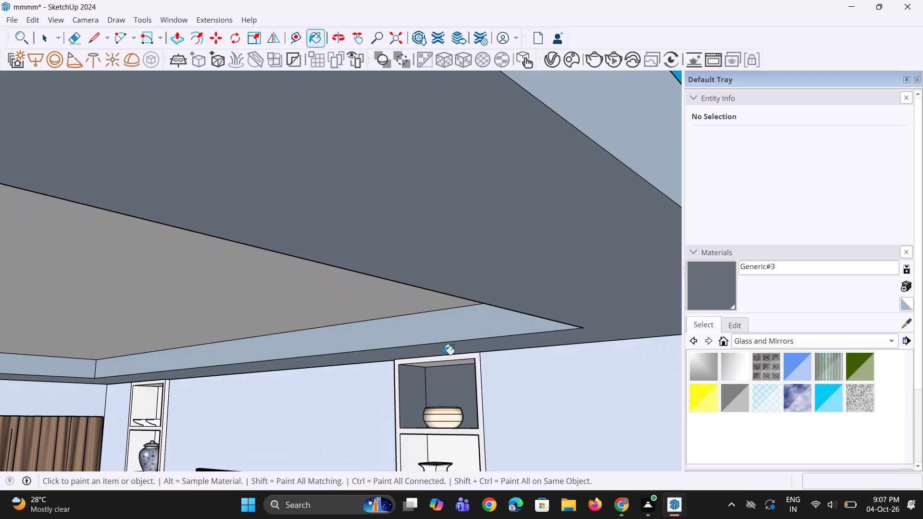
{"action": "scroll", "coordinate": [447, 417], "scroll_direction": "up", "scroll_amount": 10}
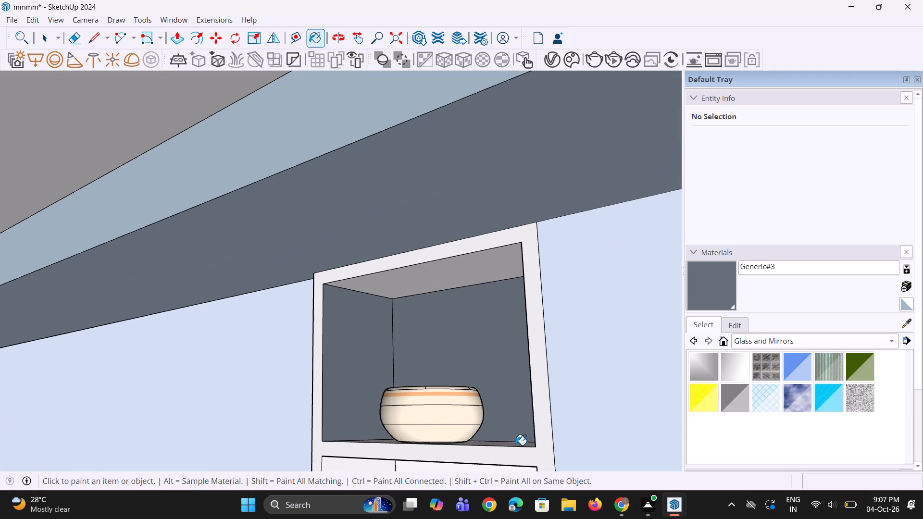
{"action": "left_click", "coordinate": [515, 445]}
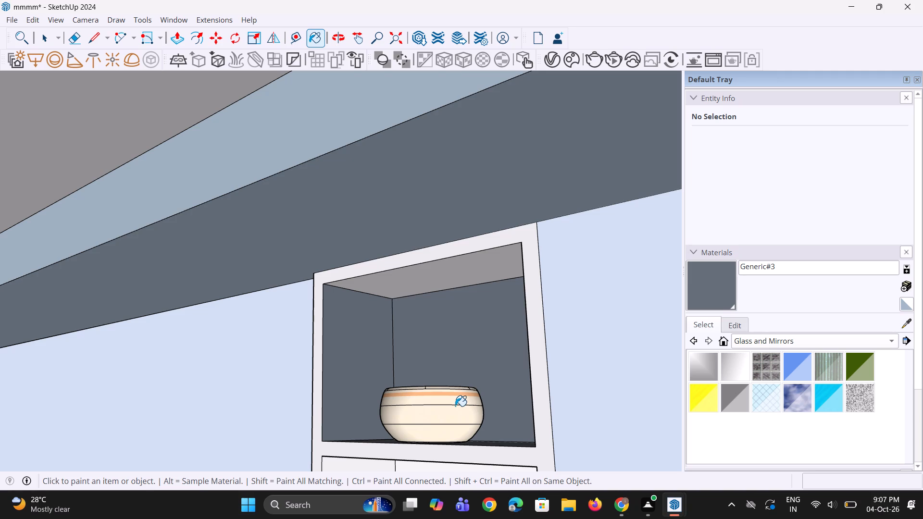
{"action": "left_click", "coordinate": [461, 273]}
{"action": "middle_click_drag", "start_coordinate": [474, 293], "coordinate": [607, 300]}
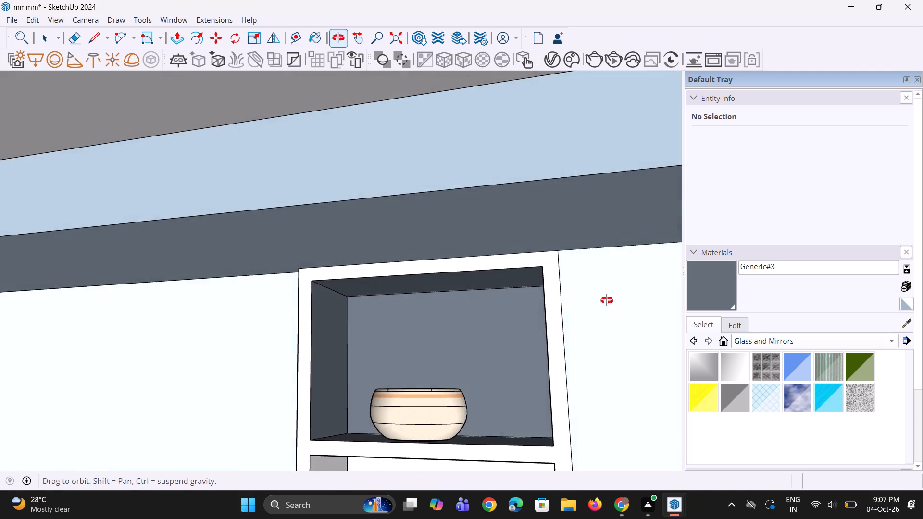
{"action": "middle_click_drag", "start_coordinate": [607, 300], "coordinate": [618, 295]}
{"action": "scroll", "coordinate": [546, 343], "scroll_direction": "up", "scroll_amount": 2}
{"action": "left_click", "coordinate": [537, 336]}
Paint the back, sides, top and floor of the compartment holding the two rounded vases with Generic#3.
{"action": "scroll", "coordinate": [531, 309], "scroll_direction": "down", "scroll_amount": 4}
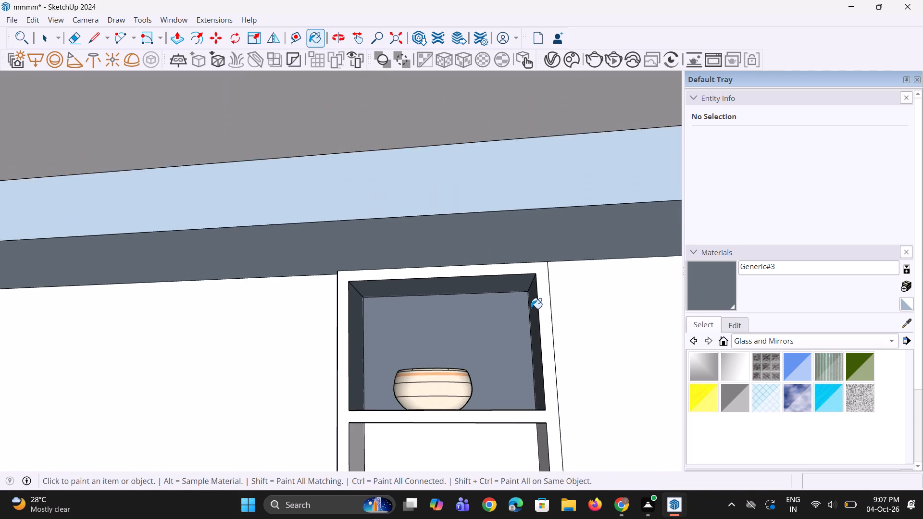
{"action": "scroll", "coordinate": [531, 318], "scroll_direction": "down", "scroll_amount": 3}
{"action": "left_click", "coordinate": [492, 436]}
{"action": "scroll", "coordinate": [453, 457], "scroll_direction": "up", "scroll_amount": 3}
{"action": "middle_click_drag", "start_coordinate": [443, 451], "coordinate": [409, 412]}
{"action": "left_click", "coordinate": [389, 410]}
{"action": "left_click", "coordinate": [429, 370]}
{"action": "middle_click_drag", "start_coordinate": [460, 412], "coordinate": [552, 431]}
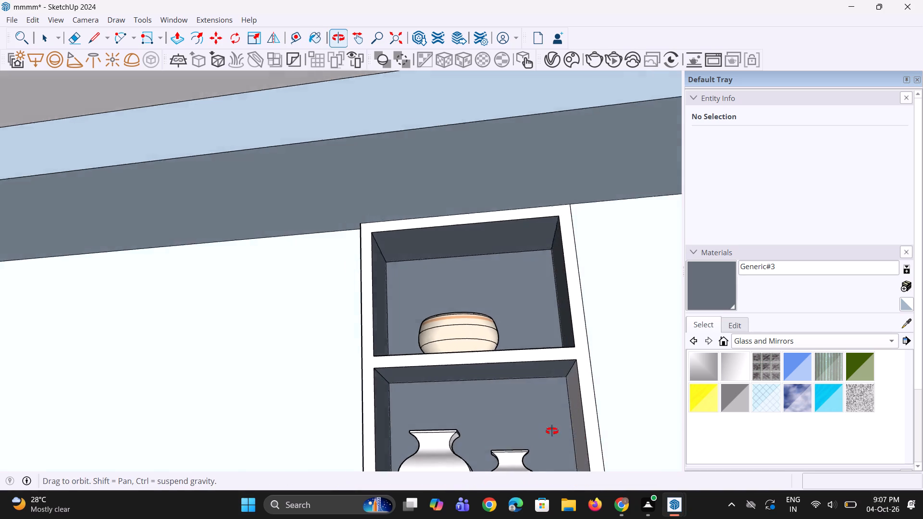
{"action": "middle_click_drag", "start_coordinate": [552, 431], "coordinate": [576, 434]}
{"action": "left_click", "coordinate": [556, 418]}
{"action": "scroll", "coordinate": [541, 400], "scroll_direction": "down", "scroll_amount": 4}
{"action": "middle_click_drag", "start_coordinate": [546, 414], "coordinate": [526, 440]}
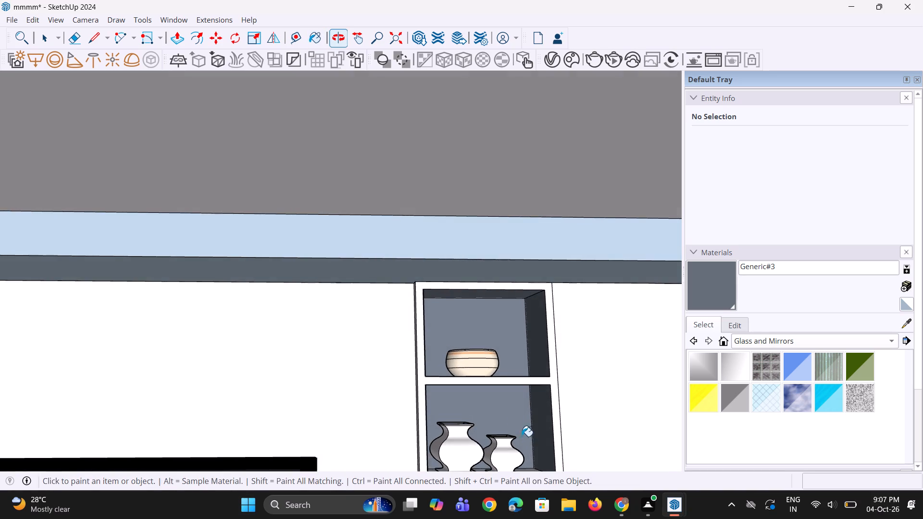
{"action": "scroll", "coordinate": [504, 418], "scroll_direction": "down", "scroll_amount": 2}
{"action": "middle_click_drag", "start_coordinate": [519, 457], "coordinate": [515, 466]}
{"action": "scroll", "coordinate": [519, 460], "scroll_direction": "up", "scroll_amount": 1}
{"action": "left_click", "coordinate": [522, 459]}
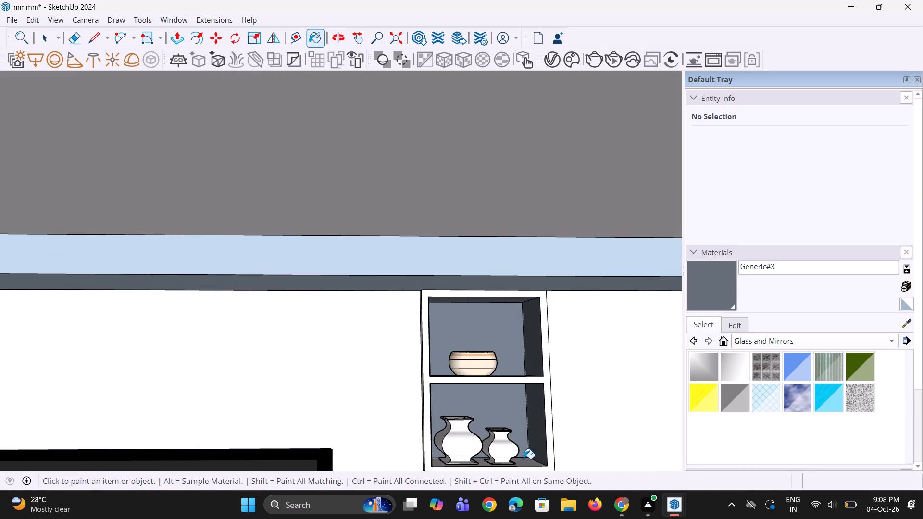
Paint the back, both sides and floor of the book compartment in the same shelf unit with Generic#3.
{"action": "scroll", "coordinate": [448, 414], "scroll_direction": "down", "scroll_amount": 3}
{"action": "middle_click_drag", "start_coordinate": [493, 414], "coordinate": [487, 401]}
{"action": "scroll", "coordinate": [482, 394], "scroll_direction": "down", "scroll_amount": 4}
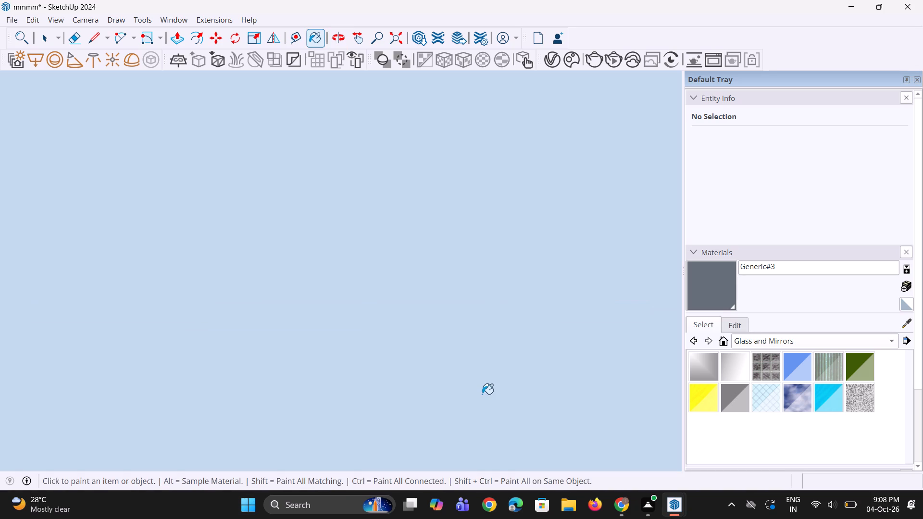
{"action": "scroll", "coordinate": [491, 392], "scroll_direction": "down", "scroll_amount": 4}
{"action": "left_click", "coordinate": [394, 34]}
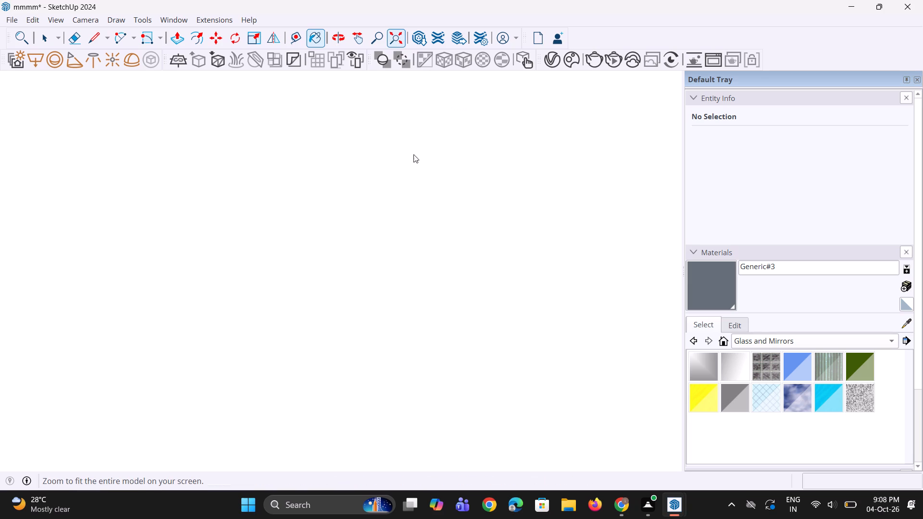
{"action": "middle_click_drag", "start_coordinate": [526, 276], "coordinate": [454, 309]}
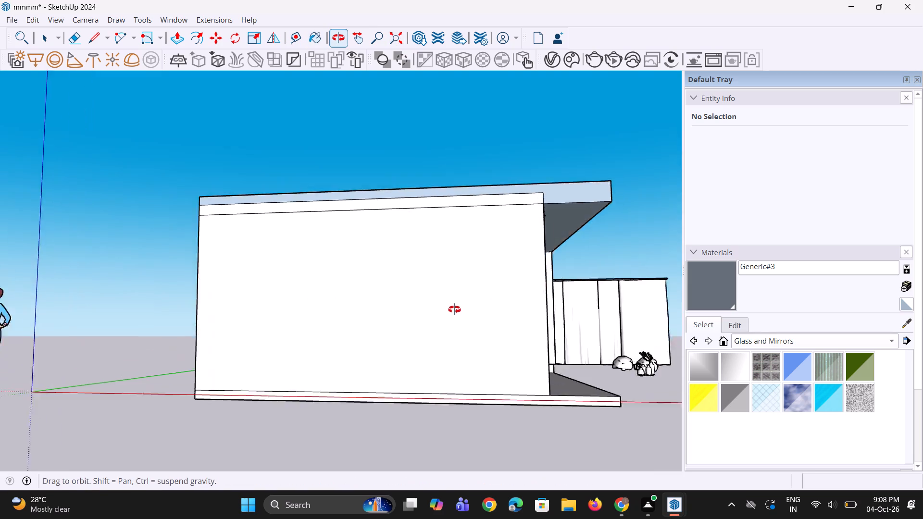
{"action": "middle_click_drag", "start_coordinate": [454, 309], "coordinate": [398, 348]}
{"action": "scroll", "coordinate": [487, 296], "scroll_direction": "up", "scroll_amount": 6}
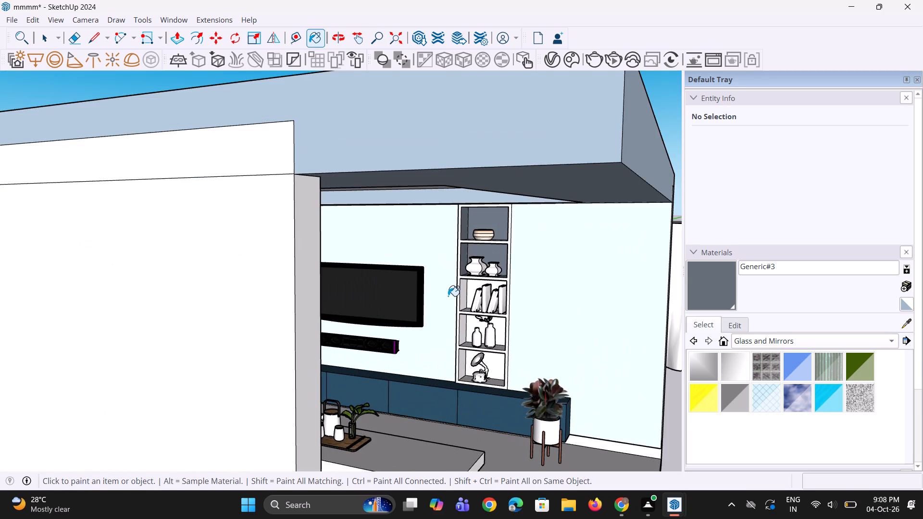
{"action": "middle_click_drag", "start_coordinate": [448, 296], "coordinate": [450, 284]}
{"action": "scroll", "coordinate": [468, 291], "scroll_direction": "up", "scroll_amount": 11}
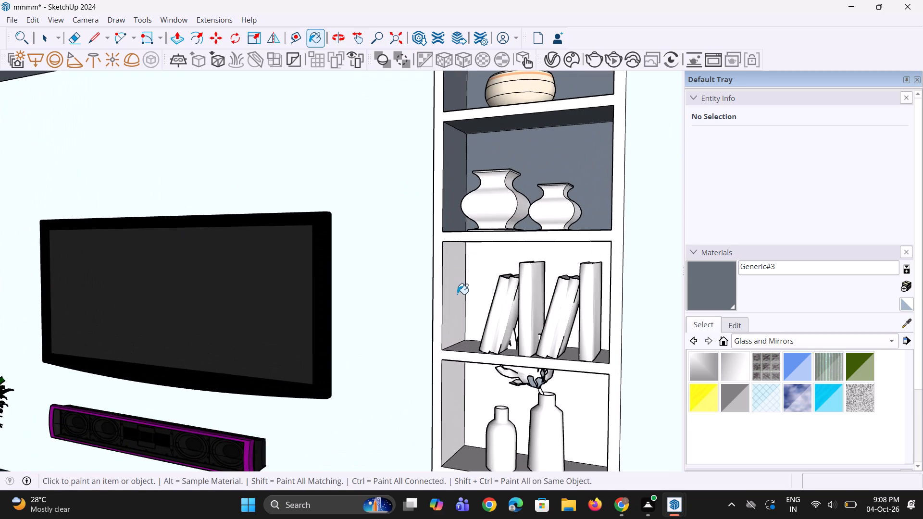
{"action": "left_click", "coordinate": [457, 295]}
{"action": "left_click", "coordinate": [481, 301]}
{"action": "left_click", "coordinate": [467, 342]}
{"action": "middle_click_drag", "start_coordinate": [489, 342], "coordinate": [536, 346]}
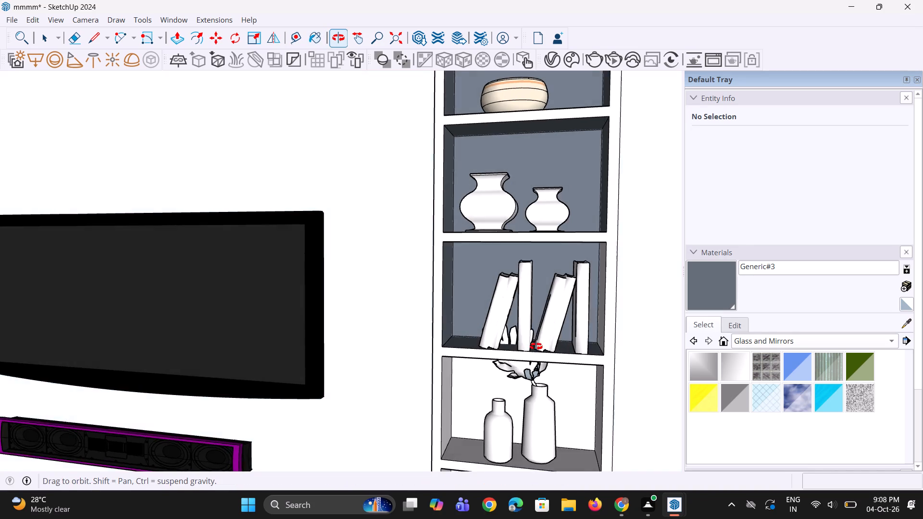
{"action": "middle_click_drag", "start_coordinate": [536, 346], "coordinate": [567, 338]}
{"action": "scroll", "coordinate": [580, 319], "scroll_direction": "up", "scroll_amount": 2}
{"action": "left_click", "coordinate": [593, 303]}
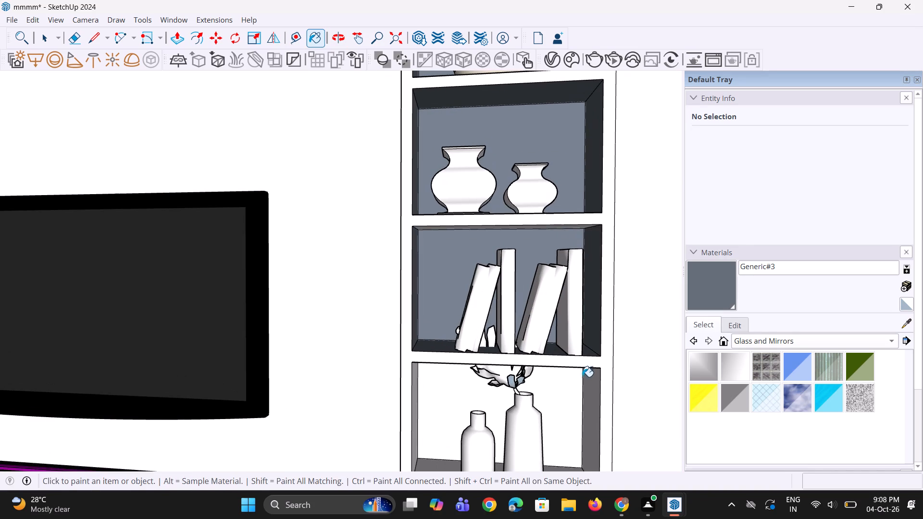
Paint the back, both sides and floor of the compartment holding the two bottle vases with Generic#3.
{"action": "left_click", "coordinate": [589, 408]}
{"action": "left_click", "coordinate": [571, 398]}
{"action": "scroll", "coordinate": [568, 389], "scroll_direction": "down", "scroll_amount": 4}
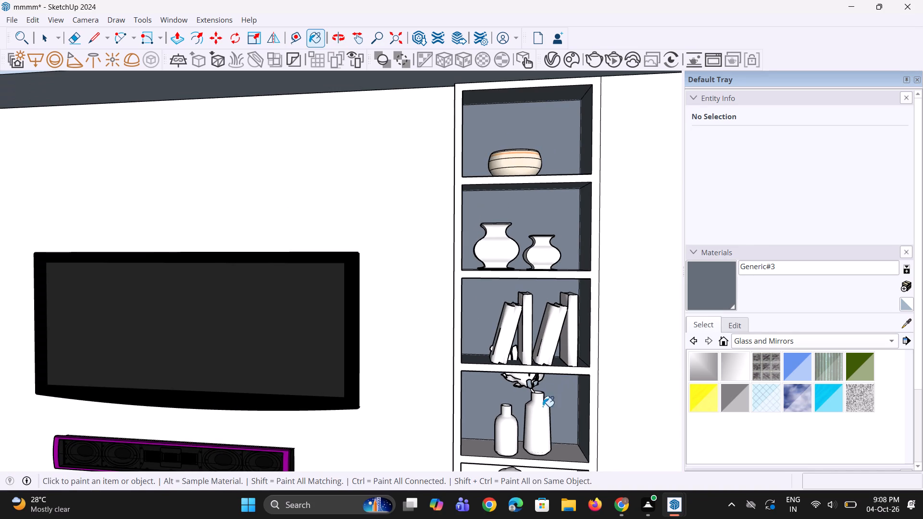
{"action": "left_click", "coordinate": [478, 447]}
{"action": "middle_click_drag", "start_coordinate": [556, 440], "coordinate": [486, 406]}
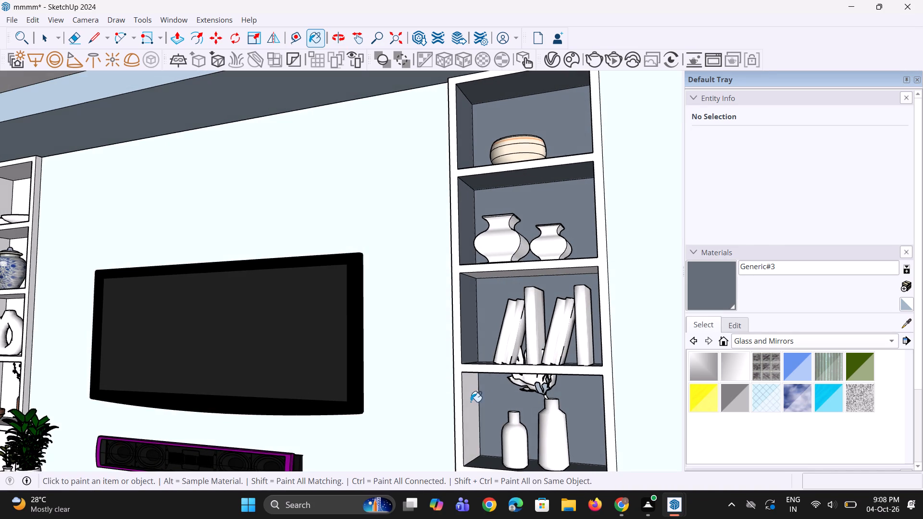
{"action": "left_click", "coordinate": [470, 402]}
Paint the back, both sides and floor of the bottom compartment holding the gramophone with Generic#3.
{"action": "scroll", "coordinate": [506, 349], "scroll_direction": "down", "scroll_amount": 8}
{"action": "scroll", "coordinate": [511, 434], "scroll_direction": "up", "scroll_amount": 5}
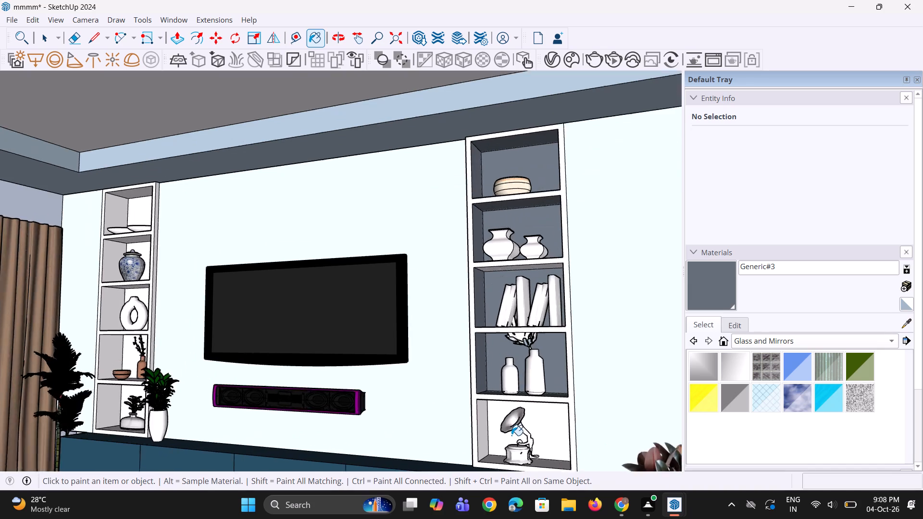
{"action": "scroll", "coordinate": [511, 435], "scroll_direction": "up", "scroll_amount": 1}
{"action": "left_click", "coordinate": [471, 438]}
{"action": "left_click", "coordinate": [487, 429]}
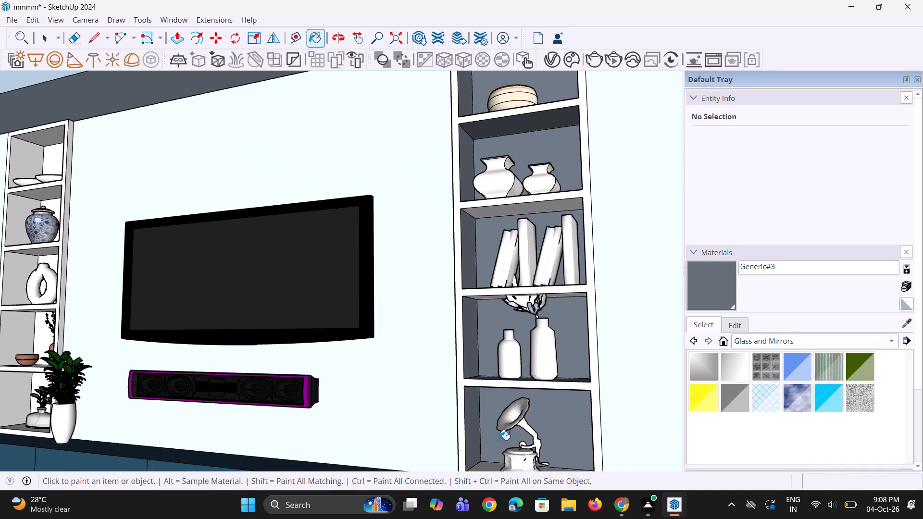
{"action": "left_click", "coordinate": [495, 467]}
{"action": "middle_click_drag", "start_coordinate": [513, 449], "coordinate": [596, 437]}
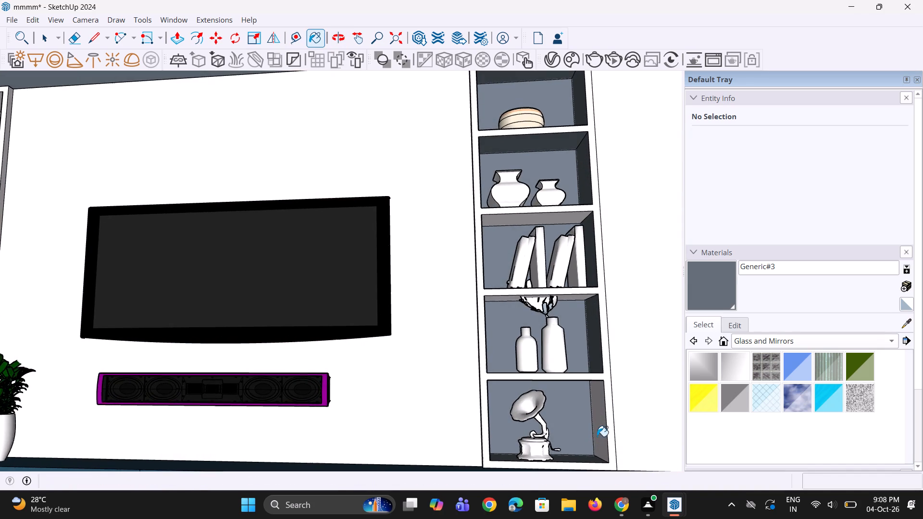
{"action": "scroll", "coordinate": [600, 432], "scroll_direction": "up", "scroll_amount": 1}
{"action": "left_click", "coordinate": [600, 426]}
Paint the back, sides and floor of the bottom compartment in the shelf unit left of the TV with Generic#3.
{"action": "scroll", "coordinate": [593, 407], "scroll_direction": "down", "scroll_amount": 4}
{"action": "middle_click_drag", "start_coordinate": [591, 402], "coordinate": [551, 419]}
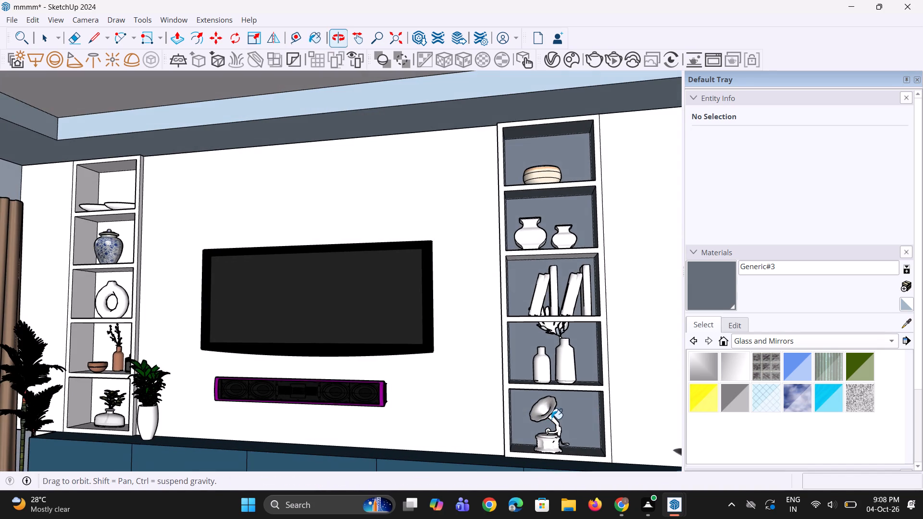
{"action": "scroll", "coordinate": [72, 406], "scroll_direction": "up", "scroll_amount": 3}
{"action": "left_click", "coordinate": [77, 405]}
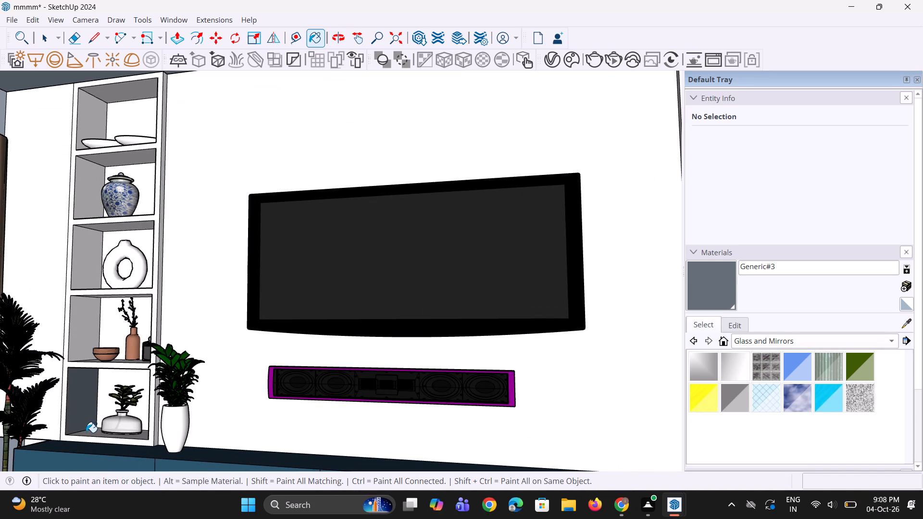
{"action": "left_click", "coordinate": [86, 432]}
{"action": "left_click", "coordinate": [101, 408]}
{"action": "middle_click_drag", "start_coordinate": [105, 412], "coordinate": [232, 397]}
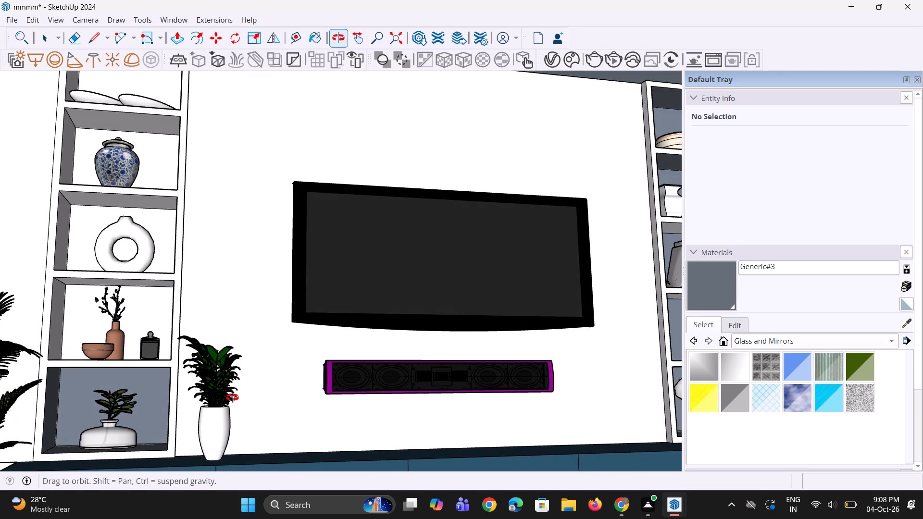
{"action": "middle_click_drag", "start_coordinate": [232, 397], "coordinate": [267, 413]}
{"action": "scroll", "coordinate": [204, 424], "scroll_direction": "up", "scroll_amount": 2}
{"action": "middle_click_drag", "start_coordinate": [189, 423], "coordinate": [218, 426]}
{"action": "left_click", "coordinate": [180, 404]}
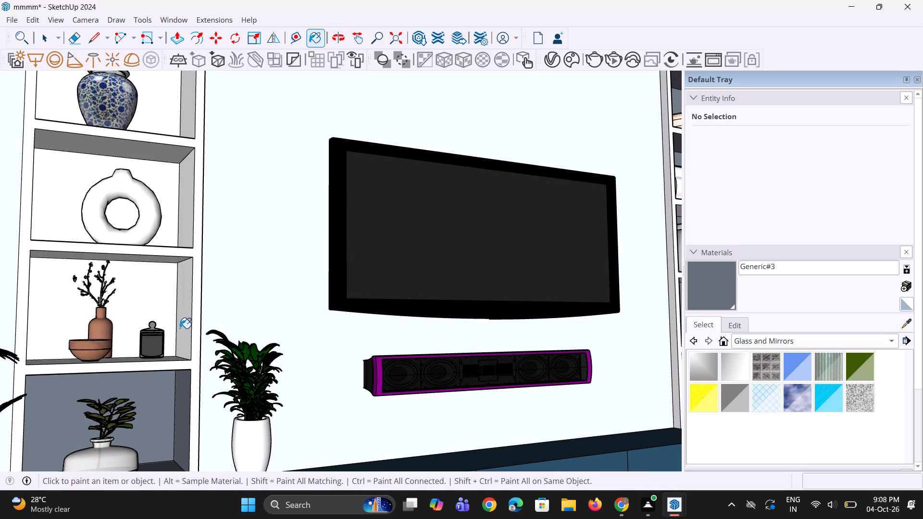
Paint the TV-side inner faces and backs of the terracotta vase, ring vase and blue-patterned jar compartments with Generic#3.
{"action": "left_click", "coordinate": [183, 328]}
{"action": "left_click", "coordinate": [188, 210]}
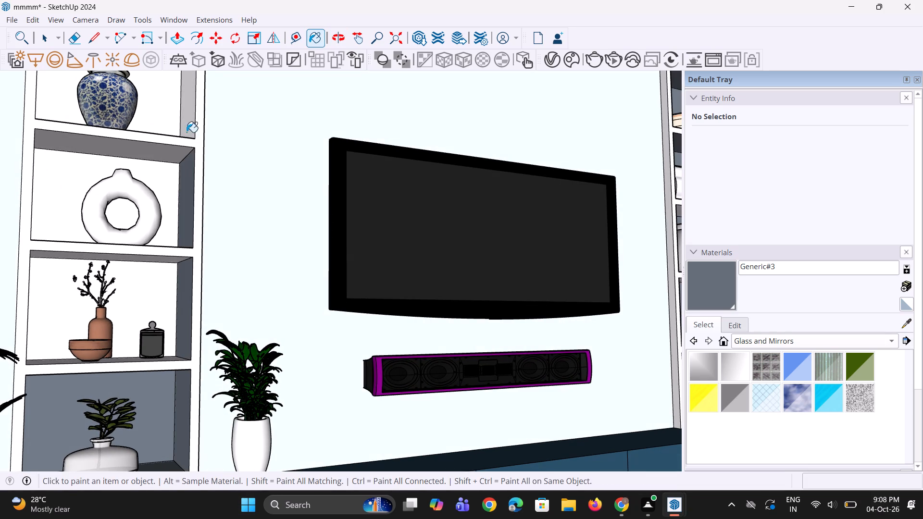
{"action": "left_click", "coordinate": [187, 124]}
{"action": "left_click", "coordinate": [175, 116]}
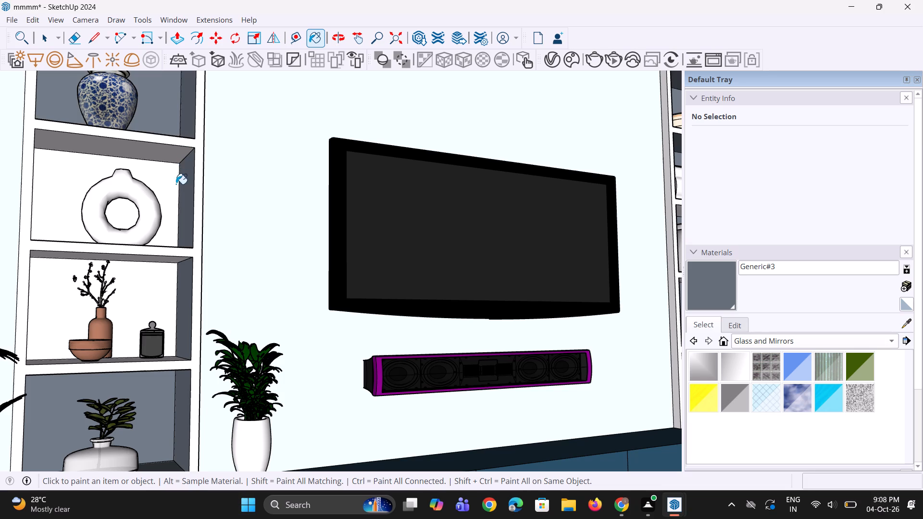
{"action": "left_click", "coordinate": [176, 184]}
{"action": "left_click", "coordinate": [158, 282]}
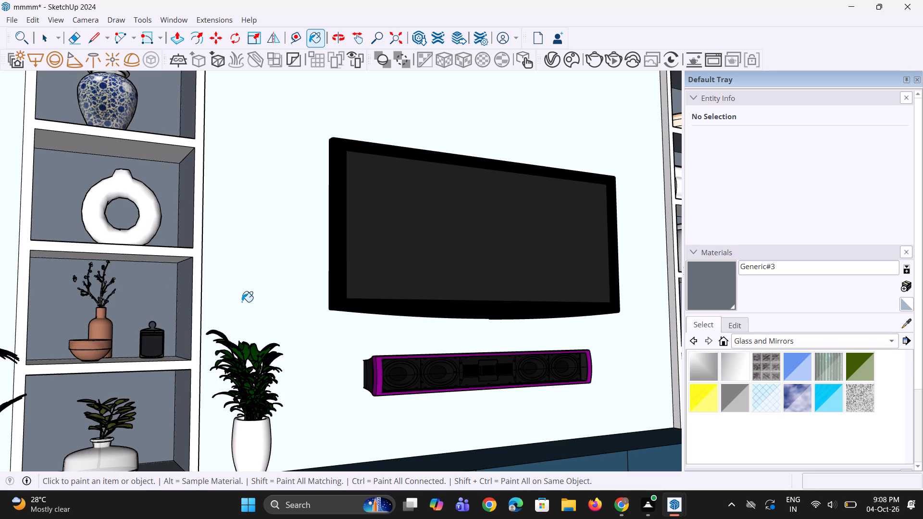
Paint the curtain-side inner faces of the upper four compartments left of the TV, plus the top compartment's back, with Generic#3.
{"action": "scroll", "coordinate": [242, 302], "scroll_direction": "down", "scroll_amount": 3}
{"action": "middle_click_drag", "start_coordinate": [229, 321], "coordinate": [183, 435]}
{"action": "middle_click_drag", "start_coordinate": [184, 396], "coordinate": [188, 286]}
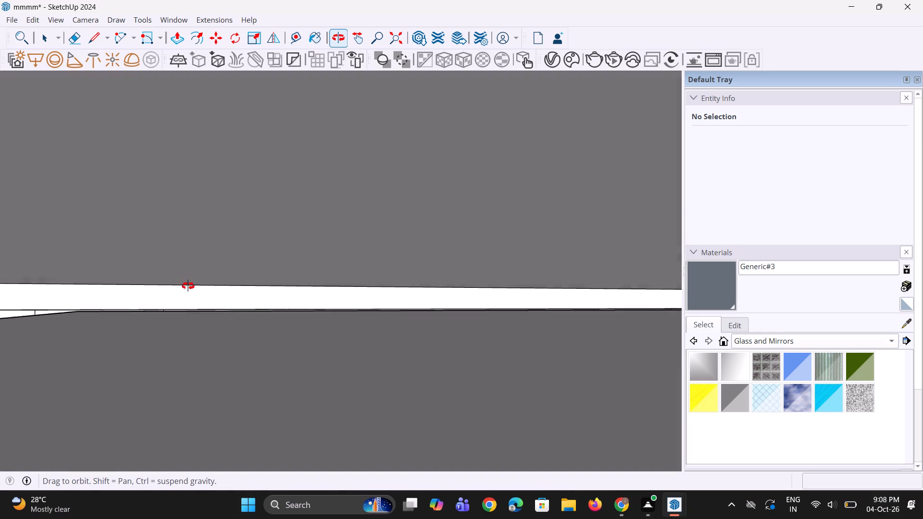
{"action": "middle_click_drag", "start_coordinate": [188, 286], "coordinate": [244, 134]}
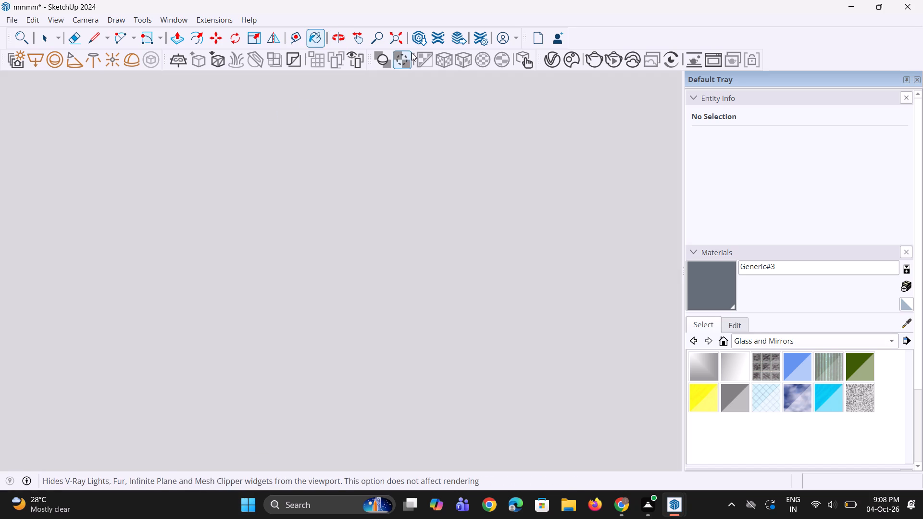
{"action": "left_click", "coordinate": [398, 37]}
{"action": "middle_click_drag", "start_coordinate": [450, 243], "coordinate": [431, 265]}
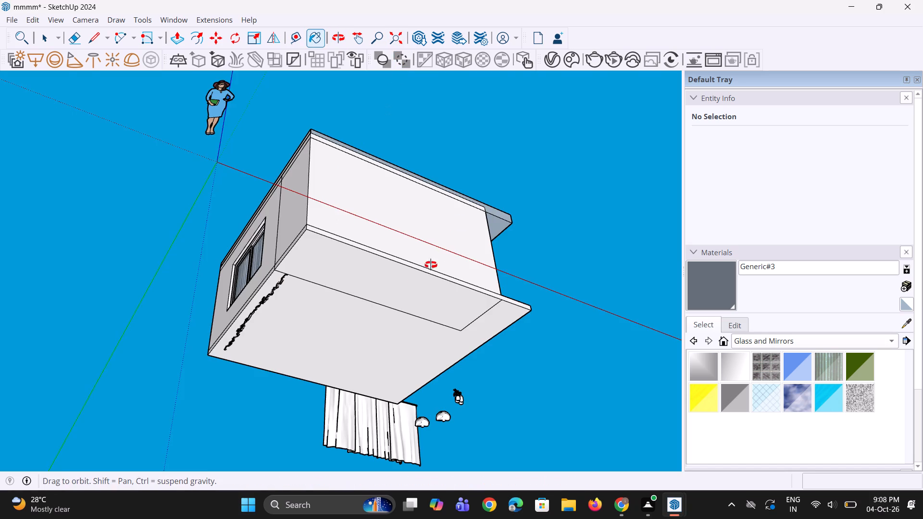
{"action": "middle_click_drag", "start_coordinate": [431, 265], "coordinate": [494, 186]}
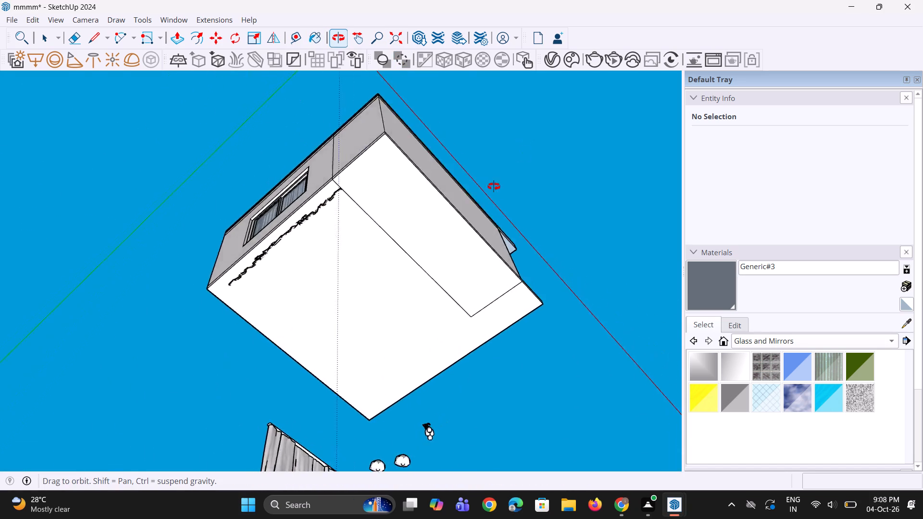
{"action": "middle_click_drag", "start_coordinate": [494, 186], "coordinate": [14, 407]}
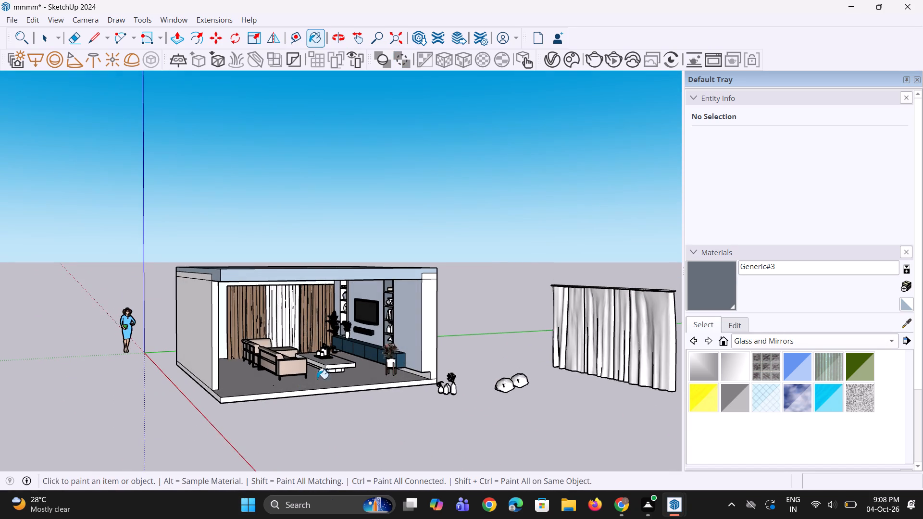
{"action": "scroll", "coordinate": [341, 343], "scroll_direction": "up", "scroll_amount": 18}
{"action": "middle_click_drag", "start_coordinate": [319, 270], "coordinate": [496, 279]}
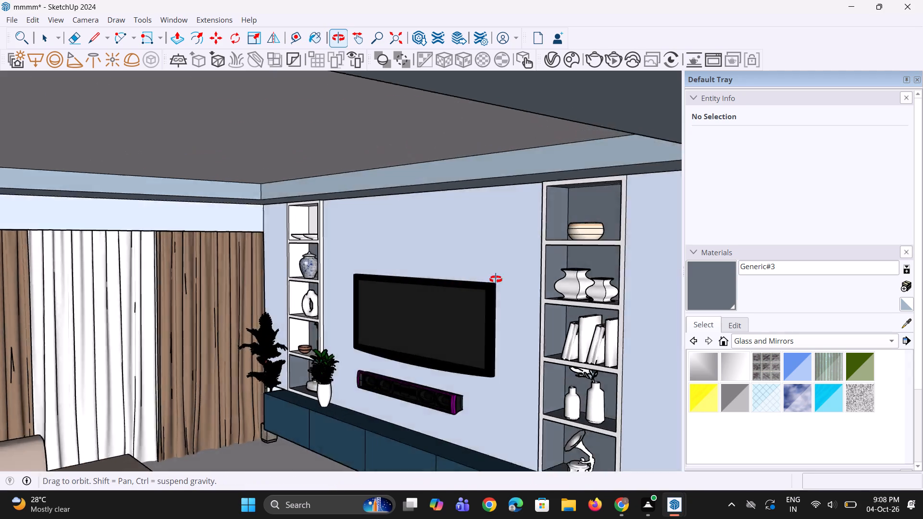
{"action": "middle_click_drag", "start_coordinate": [496, 279], "coordinate": [404, 297]}
{"action": "scroll", "coordinate": [297, 286], "scroll_direction": "up", "scroll_amount": 4}
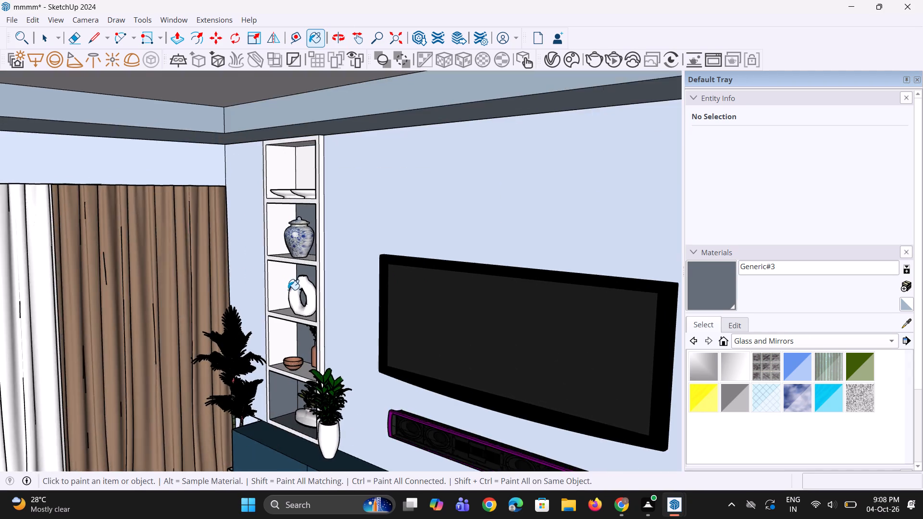
{"action": "scroll", "coordinate": [288, 290], "scroll_direction": "up", "scroll_amount": 4}
{"action": "left_click", "coordinate": [289, 368]}
{"action": "left_click", "coordinate": [285, 291]}
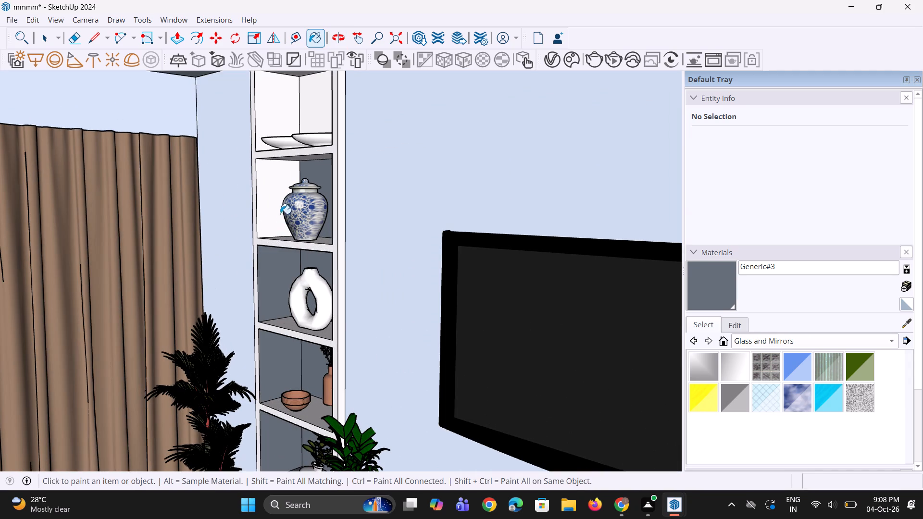
{"action": "left_click", "coordinate": [281, 204]}
{"action": "left_click", "coordinate": [284, 122]}
{"action": "left_click", "coordinate": [314, 119]}
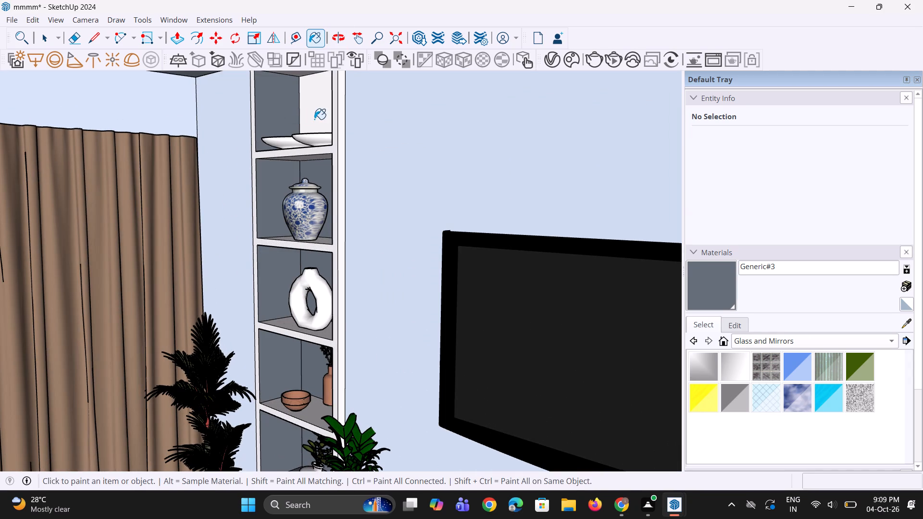
Paint the floors of the blue-patterned jar, ring vase and terracotta vase compartments with Generic#3.
{"action": "left_click", "coordinate": [324, 239]}
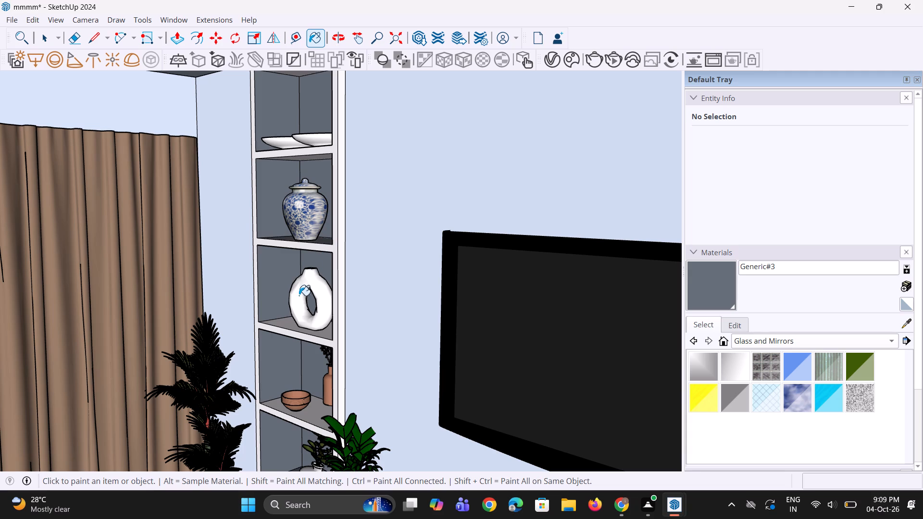
{"action": "left_click", "coordinate": [288, 320]}
{"action": "left_click", "coordinate": [316, 417]}
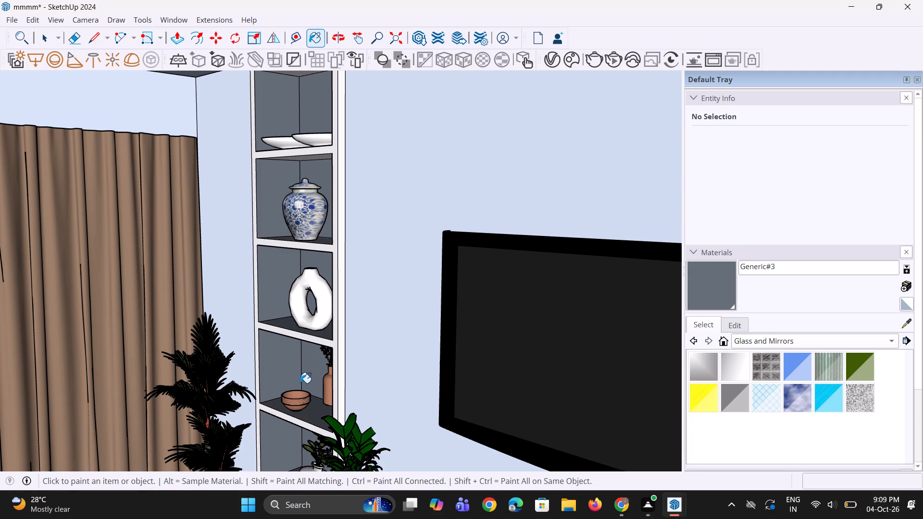
Paint the TV-side inner face and floor of the top compartment holding the two white dishes with Generic#3.
{"action": "middle_click_drag", "start_coordinate": [301, 376], "coordinate": [292, 396]}
{"action": "scroll", "coordinate": [293, 324], "scroll_direction": "down", "scroll_amount": 1}
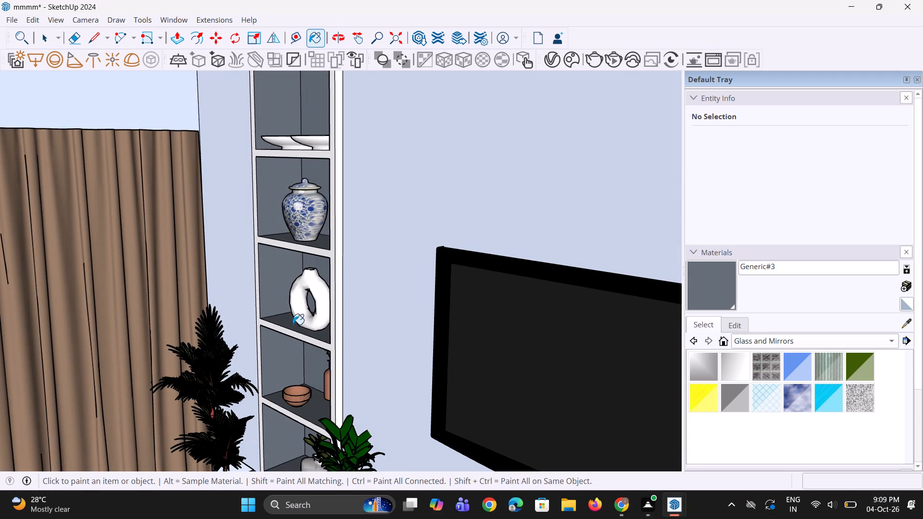
{"action": "scroll", "coordinate": [293, 324], "scroll_direction": "down", "scroll_amount": 3}
{"action": "scroll", "coordinate": [311, 431], "scroll_direction": "up", "scroll_amount": 2}
{"action": "middle_click_drag", "start_coordinate": [252, 372], "coordinate": [319, 343]}
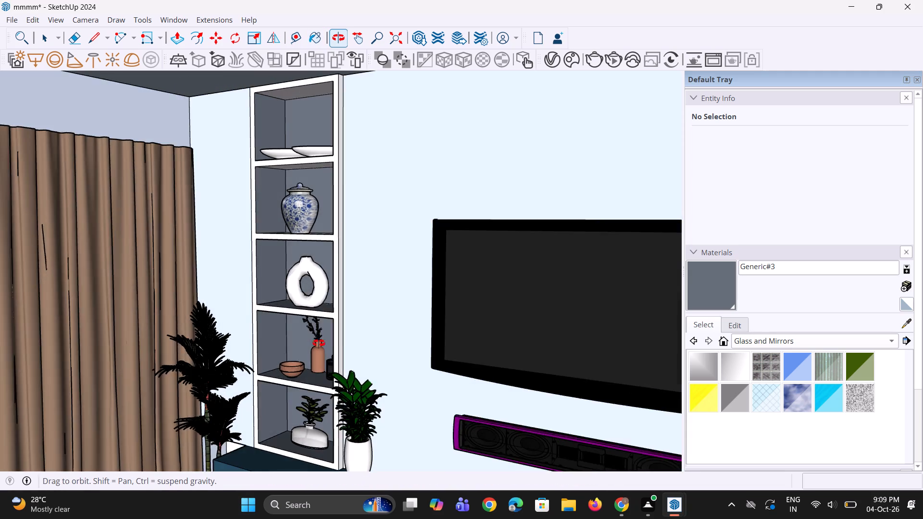
{"action": "middle_click_drag", "start_coordinate": [319, 343], "coordinate": [501, 370]}
{"action": "scroll", "coordinate": [369, 130], "scroll_direction": "up", "scroll_amount": 4}
{"action": "left_click", "coordinate": [371, 131]}
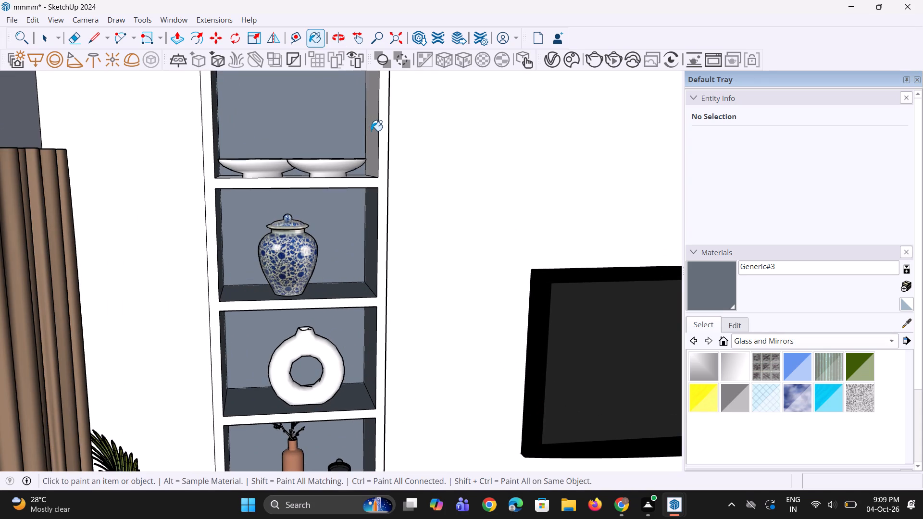
{"action": "middle_click_drag", "start_coordinate": [365, 152], "coordinate": [362, 176]}
{"action": "left_click", "coordinate": [360, 175]}
Draw a 7' 6" by 2' rectangle across the front opening of the shelf unit right of the TV.
{"action": "middle_click_drag", "start_coordinate": [390, 282], "coordinate": [363, 269]}
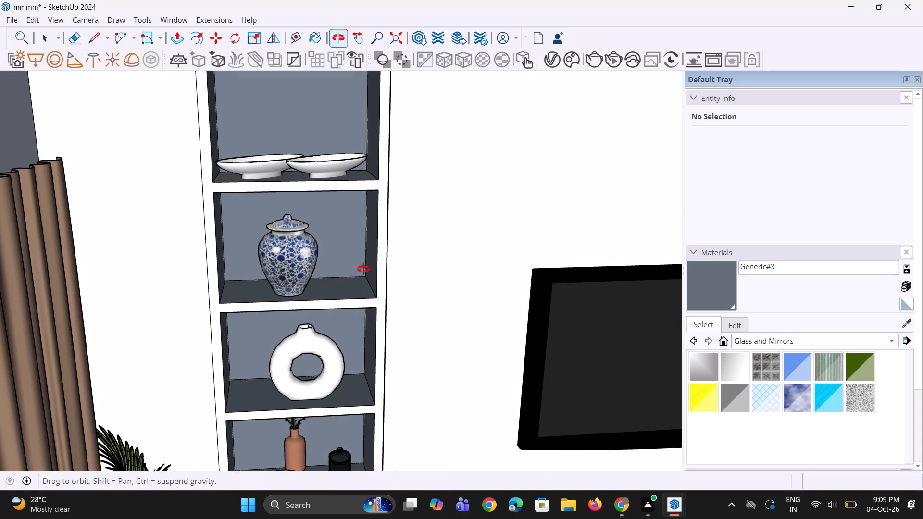
{"action": "middle_click_drag", "start_coordinate": [363, 269], "coordinate": [307, 229]}
{"action": "scroll", "coordinate": [307, 229], "scroll_direction": "down", "scroll_amount": 3}
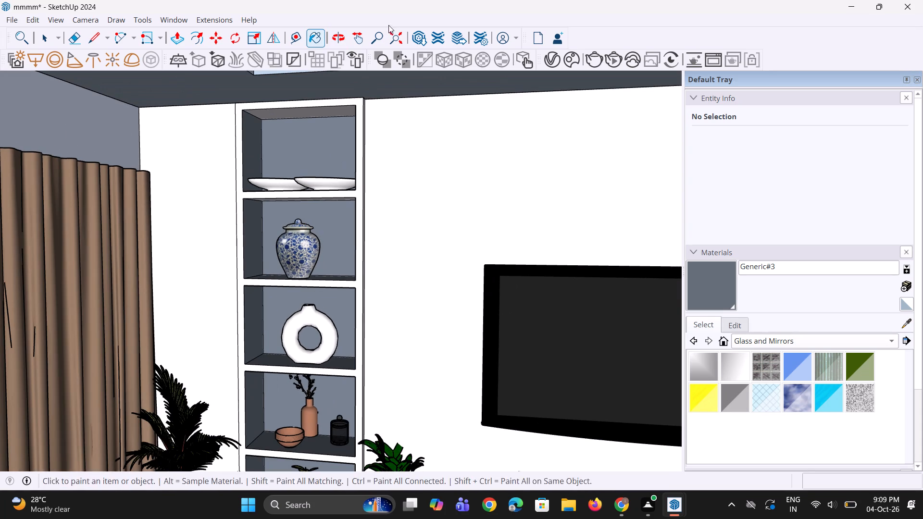
{"action": "left_click", "coordinate": [395, 37]}
{"action": "scroll", "coordinate": [371, 284], "scroll_direction": "down", "scroll_amount": 4}
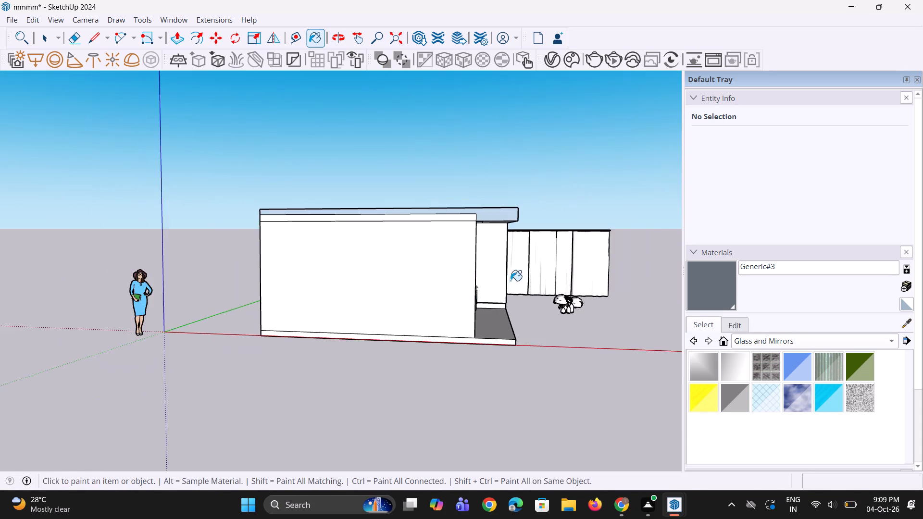
{"action": "middle_click_drag", "start_coordinate": [531, 286], "coordinate": [442, 311]}
{"action": "scroll", "coordinate": [443, 278], "scroll_direction": "up", "scroll_amount": 9}
{"action": "middle_click_drag", "start_coordinate": [428, 257], "coordinate": [434, 246]}
{"action": "left_click", "coordinate": [741, 401]}
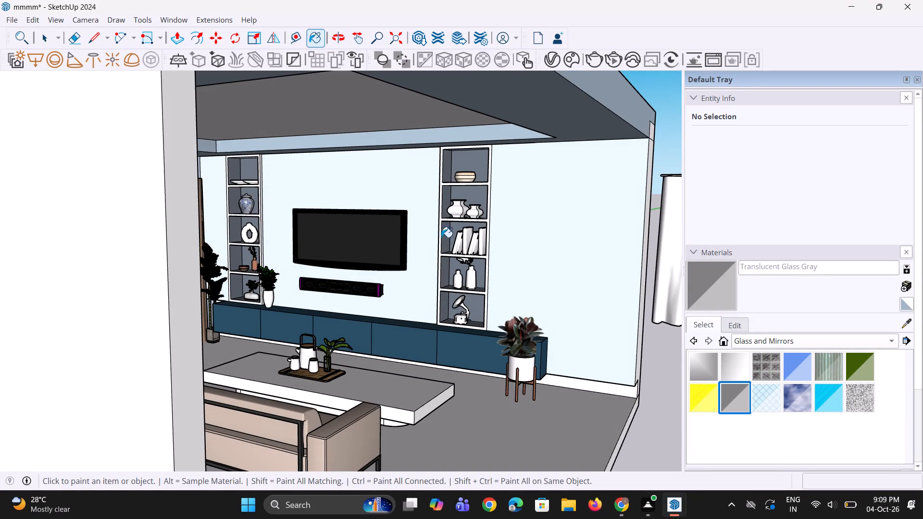
{"action": "scroll", "coordinate": [441, 222], "scroll_direction": "up", "scroll_amount": 4}
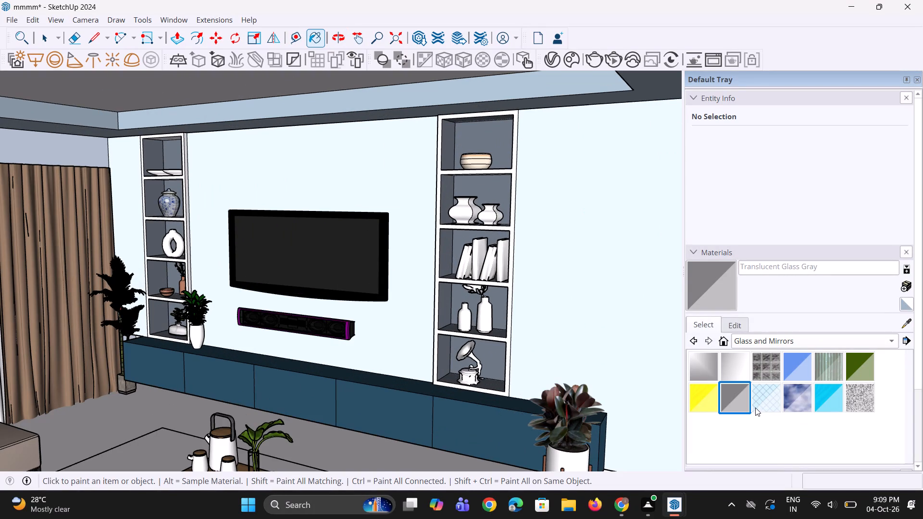
{"action": "double_click", "coordinate": [741, 399]}
{"action": "key", "text": "space"}
{"action": "type", "text": "r"}
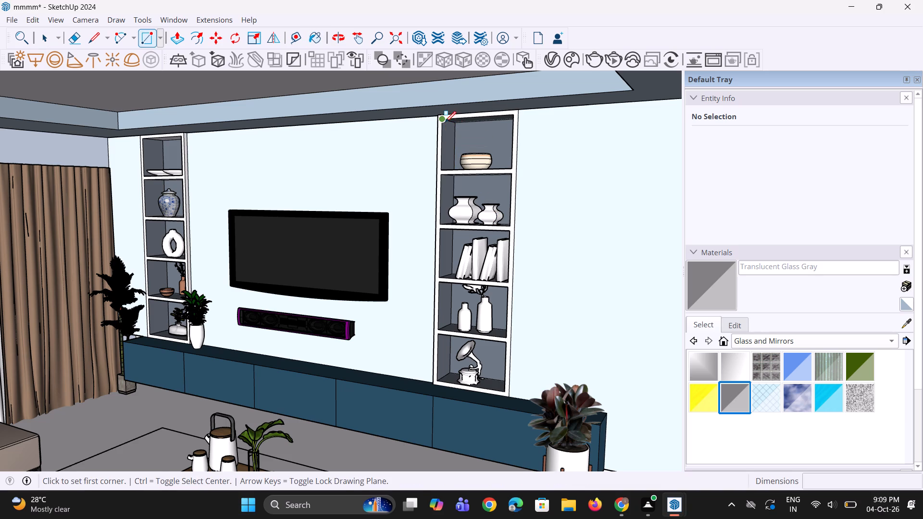
{"action": "left_click_drag", "start_coordinate": [445, 122], "coordinate": [503, 382]}
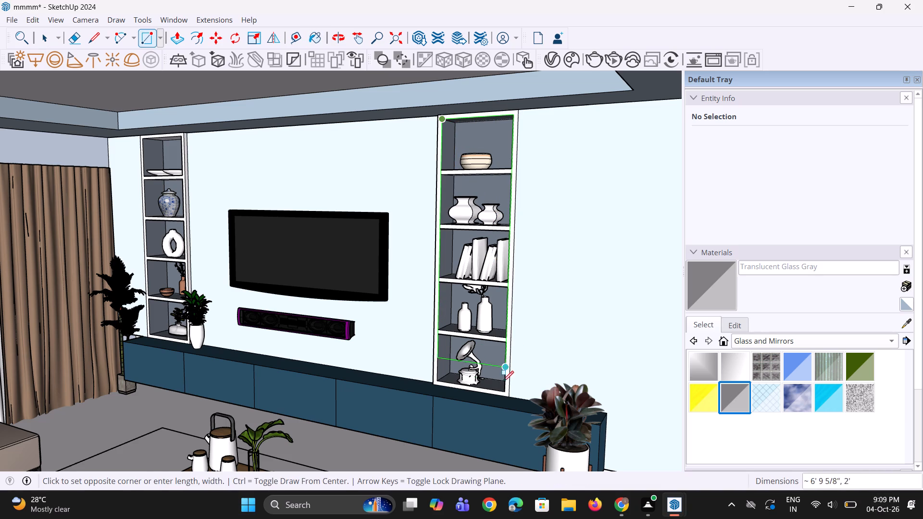
{"action": "left_click_drag", "start_coordinate": [503, 382], "coordinate": [502, 390]}
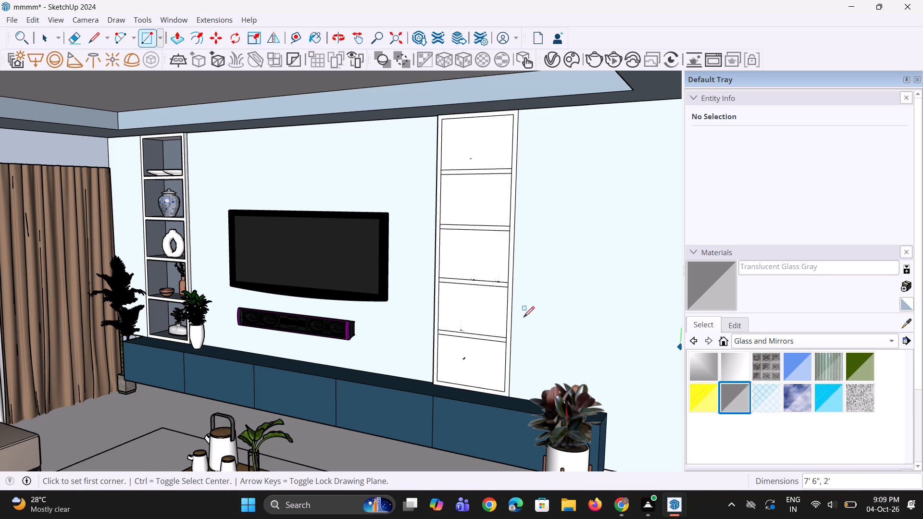
Draw a 7' 6" by 2' rectangle across the front opening of the shelf unit left of the TV.
{"action": "left_click_drag", "start_coordinate": [143, 140], "coordinate": [166, 201]}
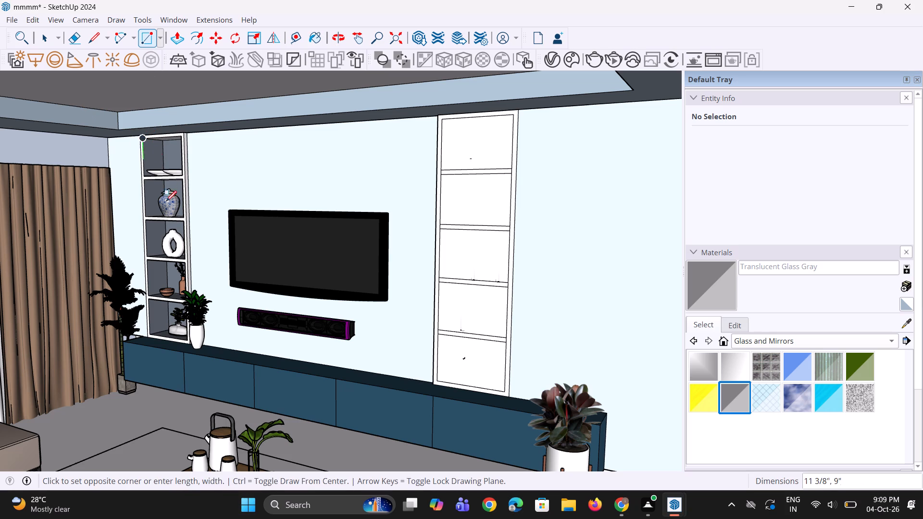
{"action": "left_click_drag", "start_coordinate": [166, 201], "coordinate": [188, 334]}
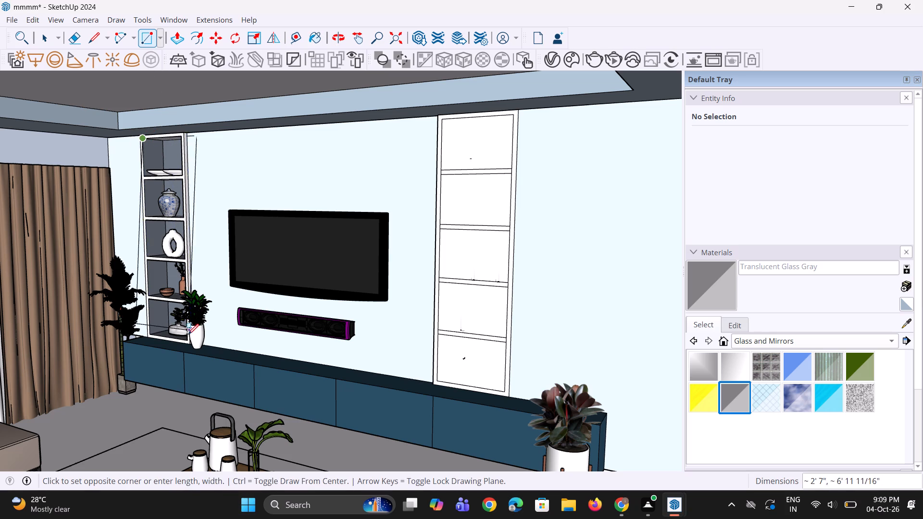
{"action": "left_click_drag", "start_coordinate": [188, 334], "coordinate": [186, 342]}
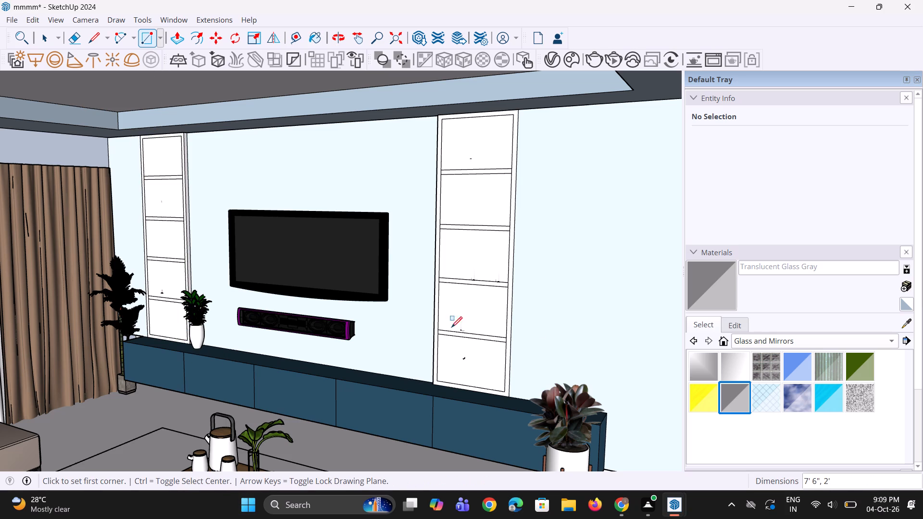
Paint the five front panels of the shelf unit right of the TV with Translucent Glass Gray.
{"action": "left_click", "coordinate": [737, 388]}
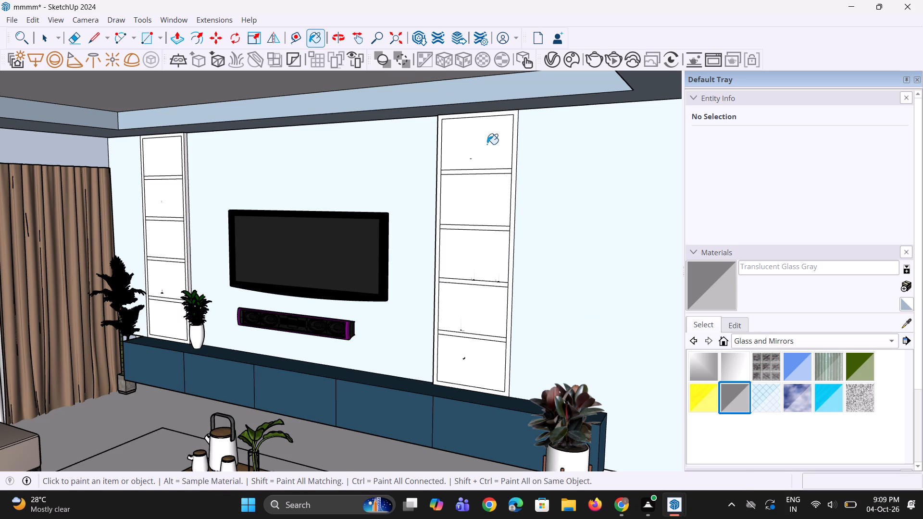
{"action": "left_click", "coordinate": [487, 144]}
{"action": "left_click", "coordinate": [491, 188]}
{"action": "left_click", "coordinate": [474, 248]}
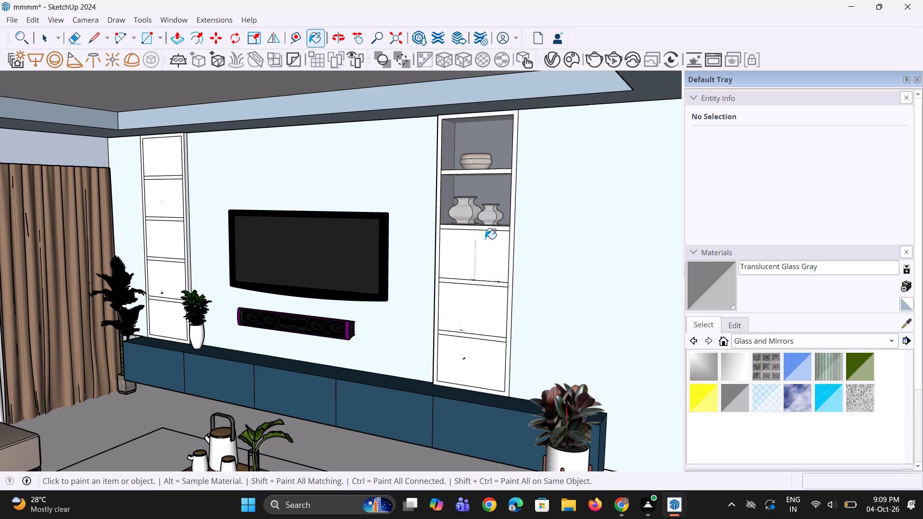
{"action": "left_click", "coordinate": [485, 261]}
{"action": "left_click", "coordinate": [487, 307]}
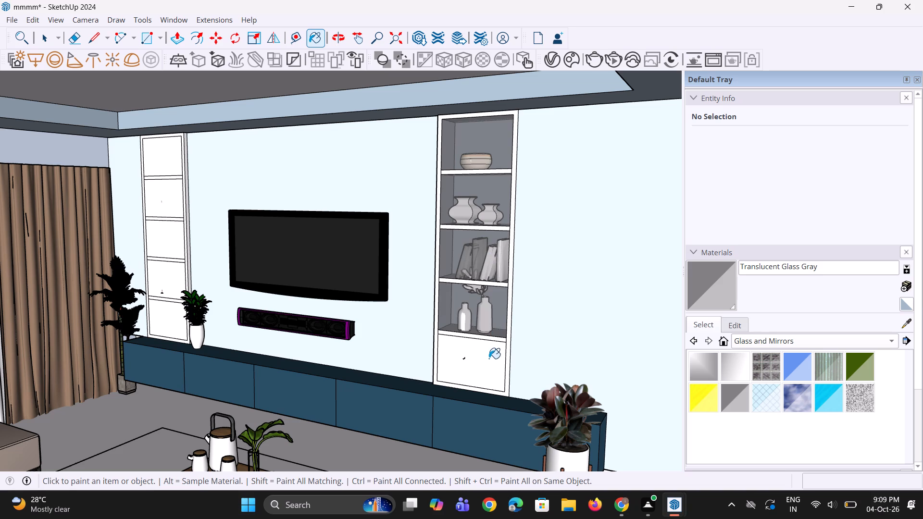
{"action": "left_click", "coordinate": [489, 358]}
Paint the five front panels of the shelf unit left of the TV with Translucent Glass Gray.
{"action": "left_click", "coordinate": [156, 167]}
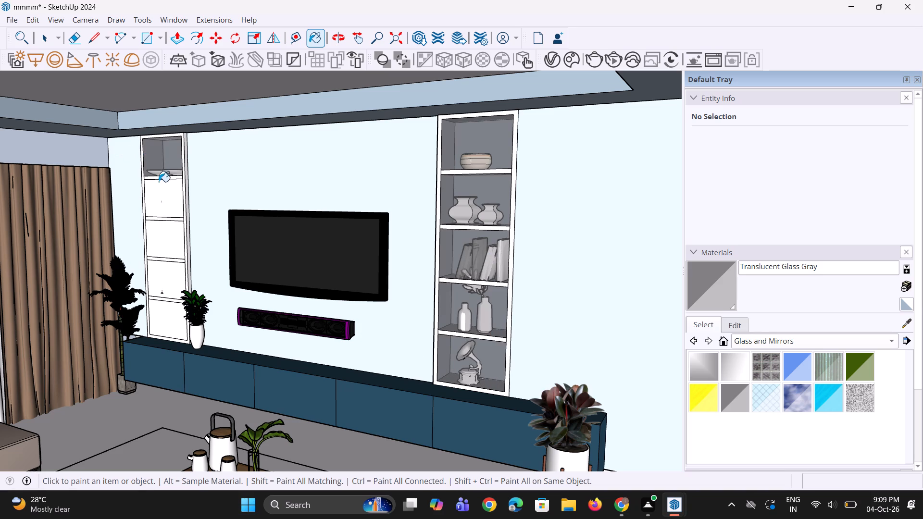
{"action": "left_click", "coordinate": [165, 204]}
{"action": "double_click", "coordinate": [178, 212]}
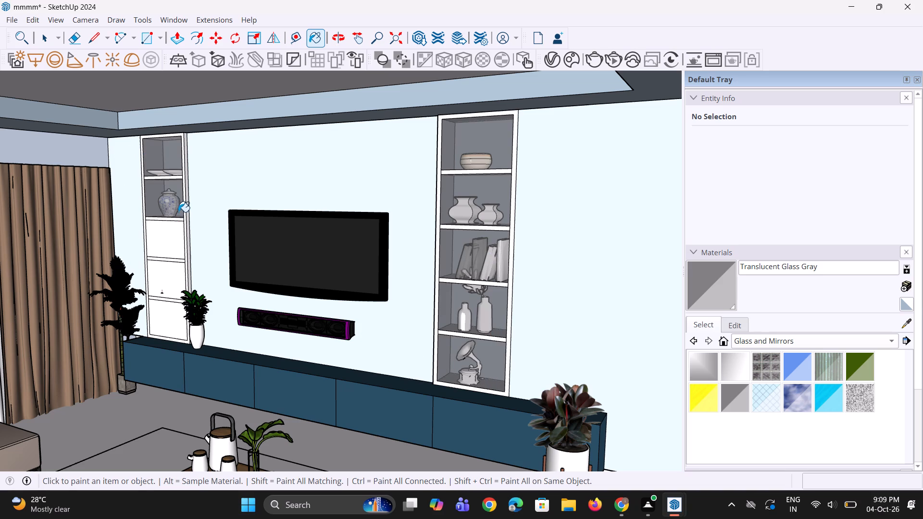
{"action": "double_click", "coordinate": [180, 239]}
{"action": "double_click", "coordinate": [166, 278]}
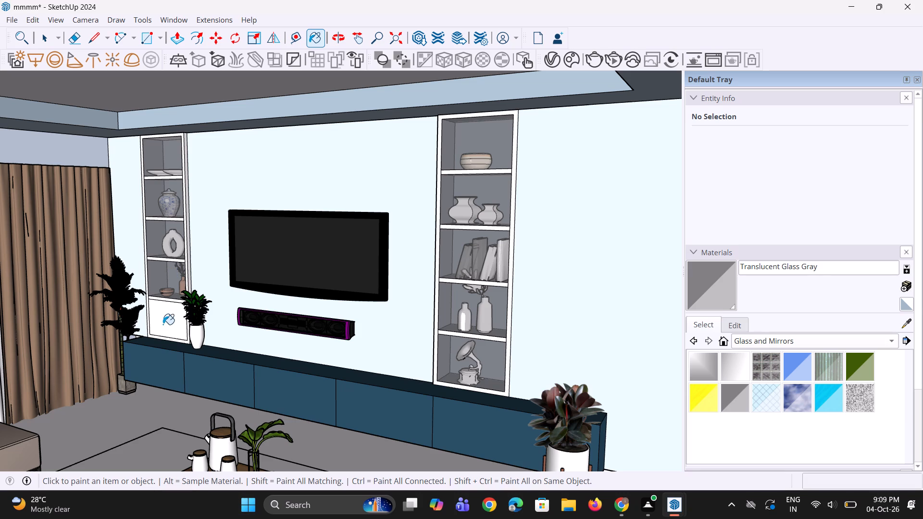
{"action": "double_click", "coordinate": [163, 324]}
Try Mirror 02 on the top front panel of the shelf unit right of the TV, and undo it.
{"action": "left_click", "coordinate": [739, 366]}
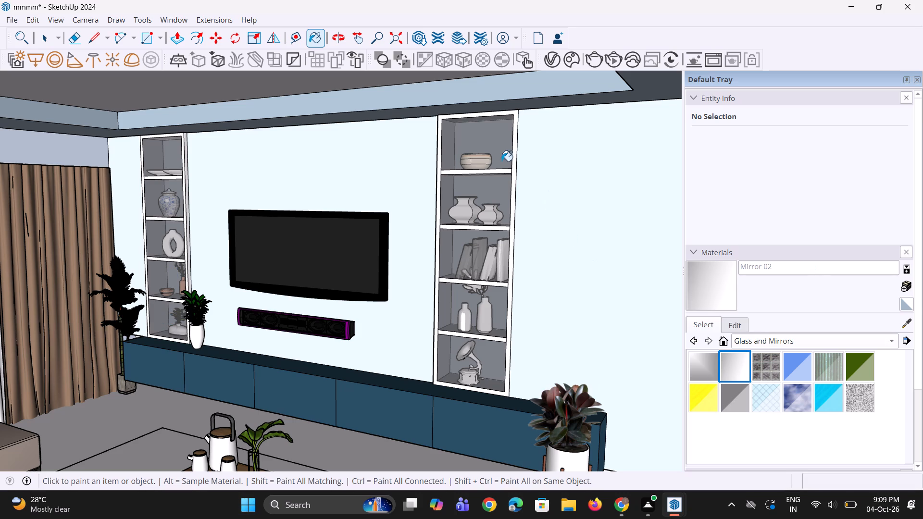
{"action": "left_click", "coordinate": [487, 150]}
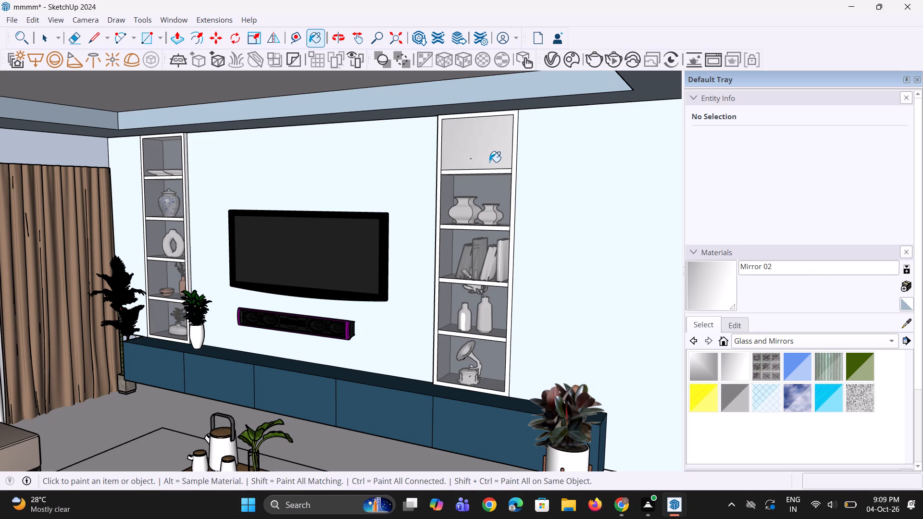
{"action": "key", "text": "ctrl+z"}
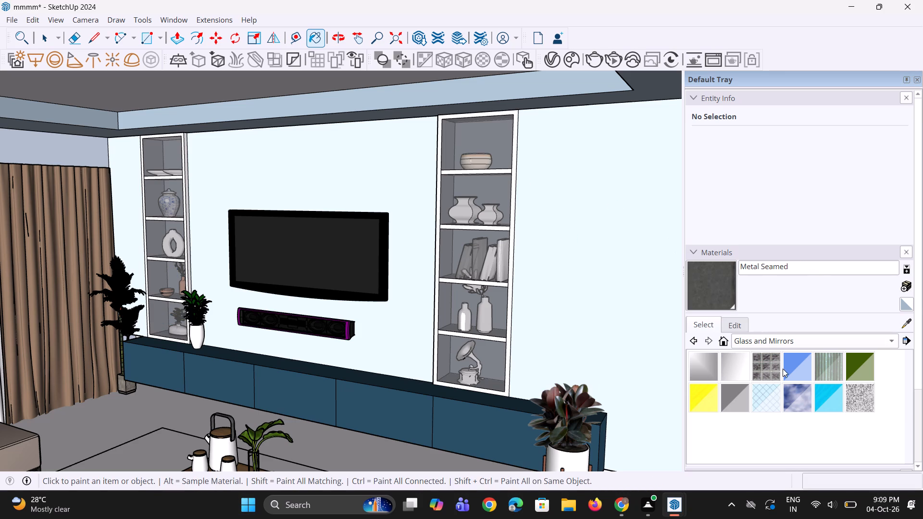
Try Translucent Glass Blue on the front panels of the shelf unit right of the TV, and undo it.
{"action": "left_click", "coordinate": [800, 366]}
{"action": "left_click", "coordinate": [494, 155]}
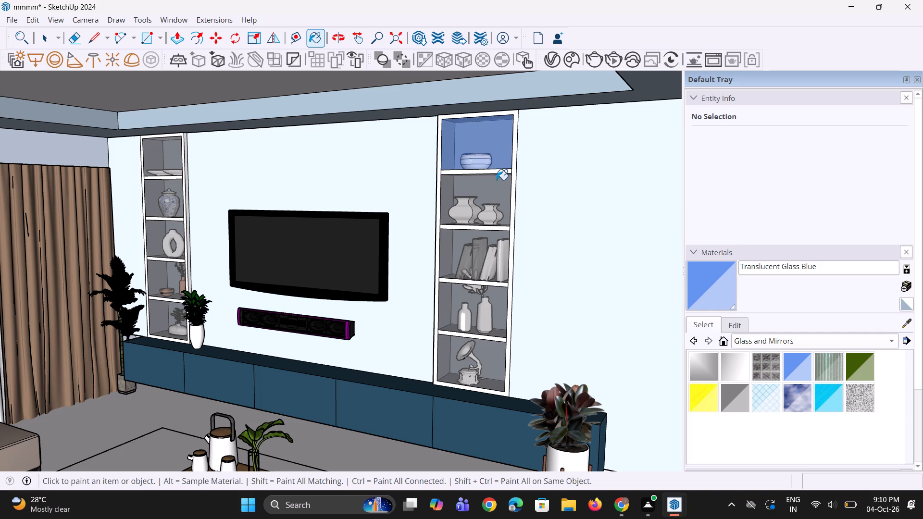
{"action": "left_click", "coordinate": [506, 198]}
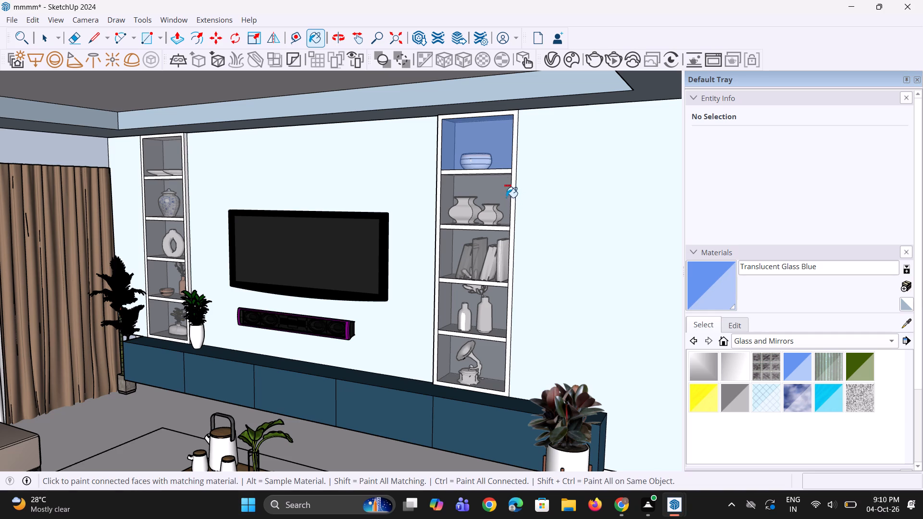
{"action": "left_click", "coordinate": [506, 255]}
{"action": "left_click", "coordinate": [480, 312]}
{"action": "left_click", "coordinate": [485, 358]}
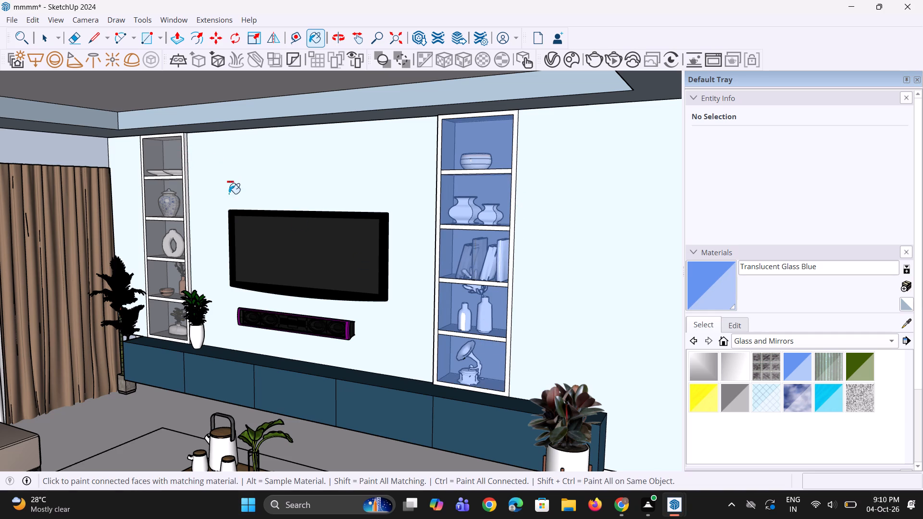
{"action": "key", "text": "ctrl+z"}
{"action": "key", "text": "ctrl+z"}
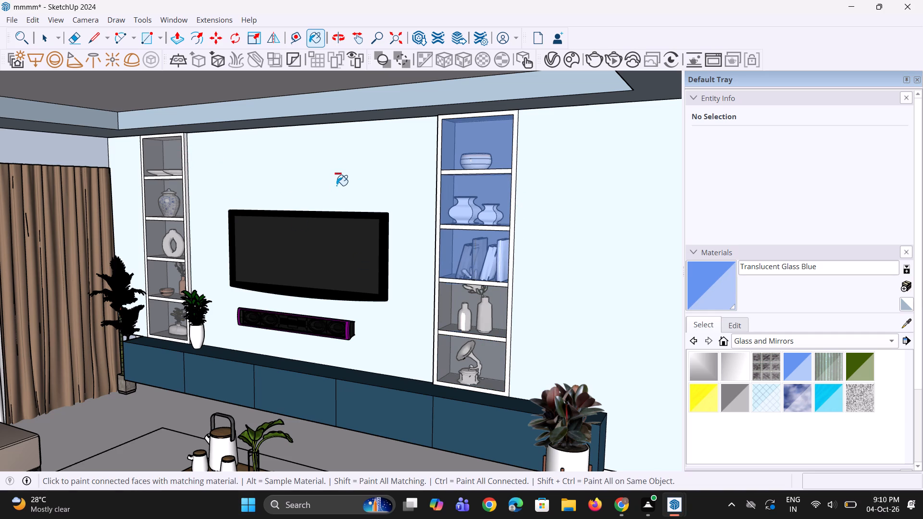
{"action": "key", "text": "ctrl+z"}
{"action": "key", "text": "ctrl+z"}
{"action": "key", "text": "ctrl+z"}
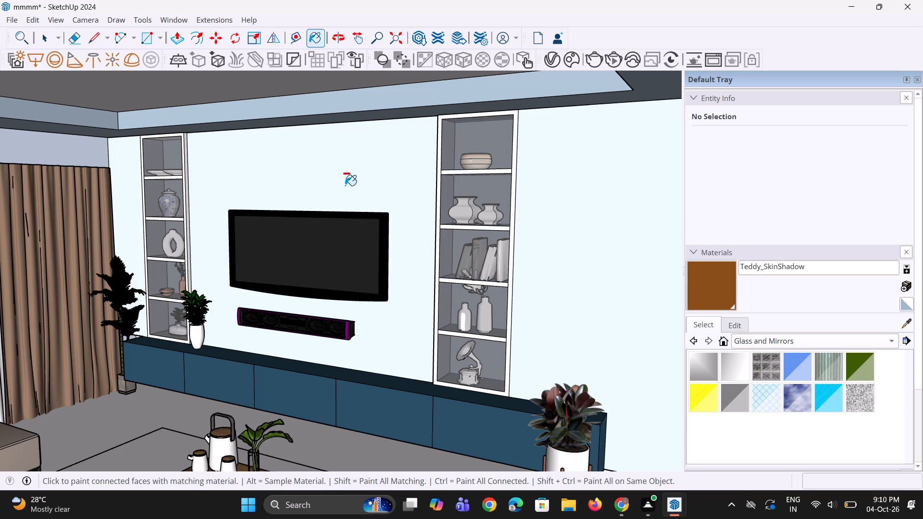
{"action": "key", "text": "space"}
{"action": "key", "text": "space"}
Sample the Generic#2 material from the ceiling and paint the skirting along the TV wall with it.
{"action": "scroll", "coordinate": [387, 219], "scroll_direction": "down", "scroll_amount": 8}
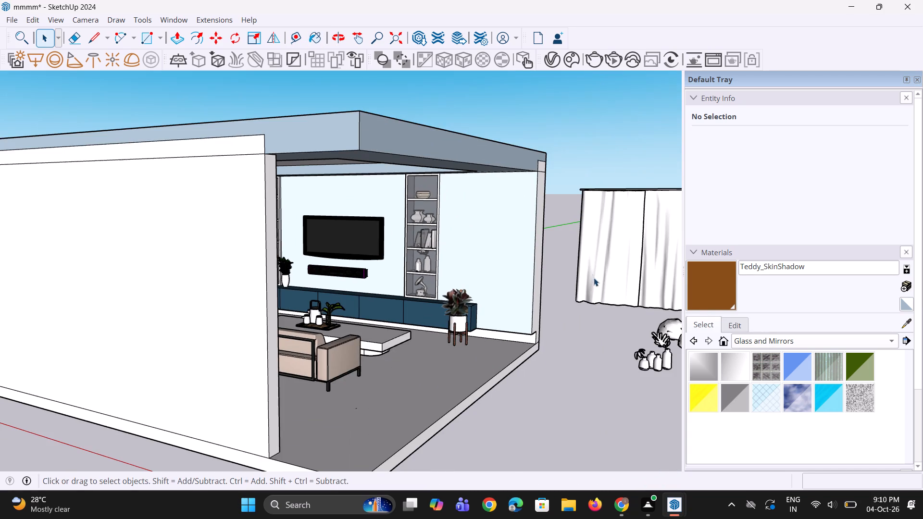
{"action": "left_click", "coordinate": [593, 334]}
{"action": "middle_click_drag", "start_coordinate": [587, 331], "coordinate": [528, 324]}
{"action": "scroll", "coordinate": [508, 332], "scroll_direction": "up", "scroll_amount": 3}
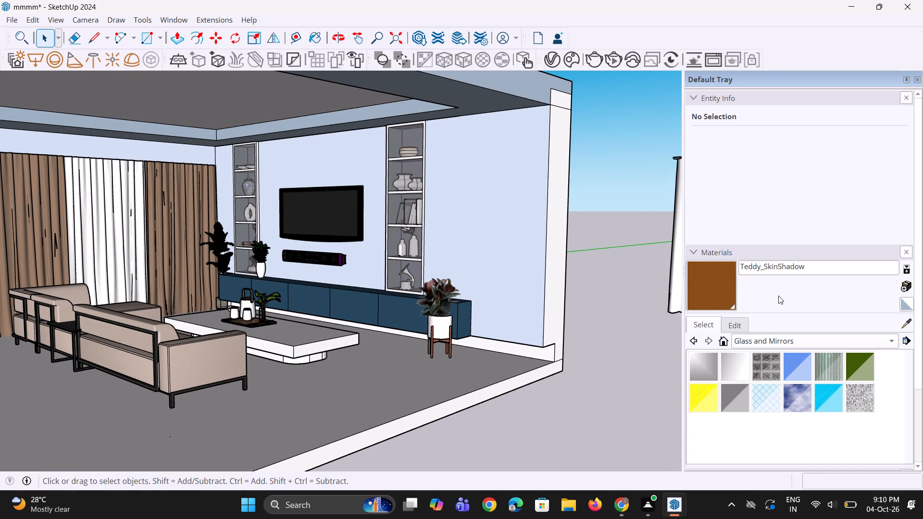
{"action": "left_click", "coordinate": [907, 326]}
{"action": "middle_click_drag", "start_coordinate": [768, 352], "coordinate": [735, 305]}
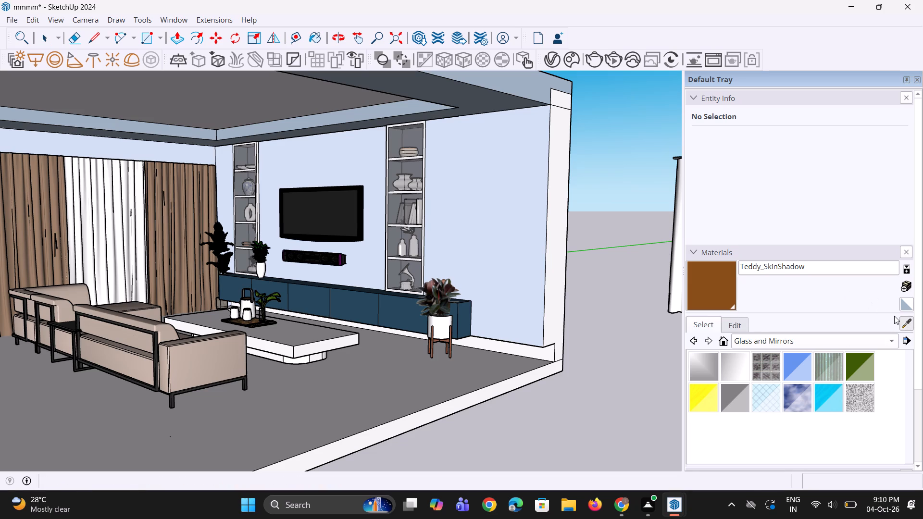
{"action": "left_click", "coordinate": [904, 324]}
{"action": "left_click", "coordinate": [705, 324]}
{"action": "double_click", "coordinate": [694, 323]}
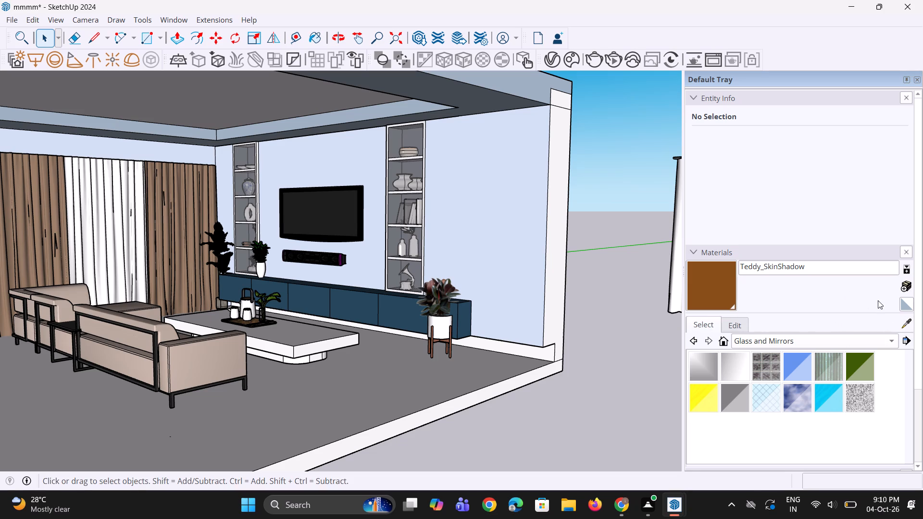
{"action": "left_click", "coordinate": [909, 322]}
{"action": "middle_click_drag", "start_coordinate": [299, 229], "coordinate": [287, 206]}
{"action": "left_click", "coordinate": [255, 110]}
{"action": "middle_click_drag", "start_coordinate": [331, 207], "coordinate": [377, 283]}
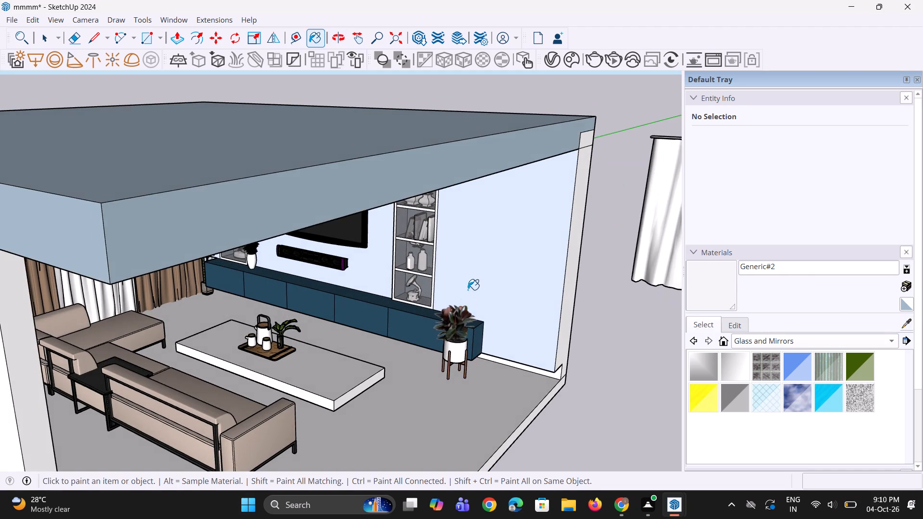
{"action": "scroll", "coordinate": [508, 316], "scroll_direction": "up", "scroll_amount": 3}
{"action": "middle_click_drag", "start_coordinate": [509, 482], "coordinate": [499, 431]}
{"action": "middle_click_drag", "start_coordinate": [495, 419], "coordinate": [490, 383]}
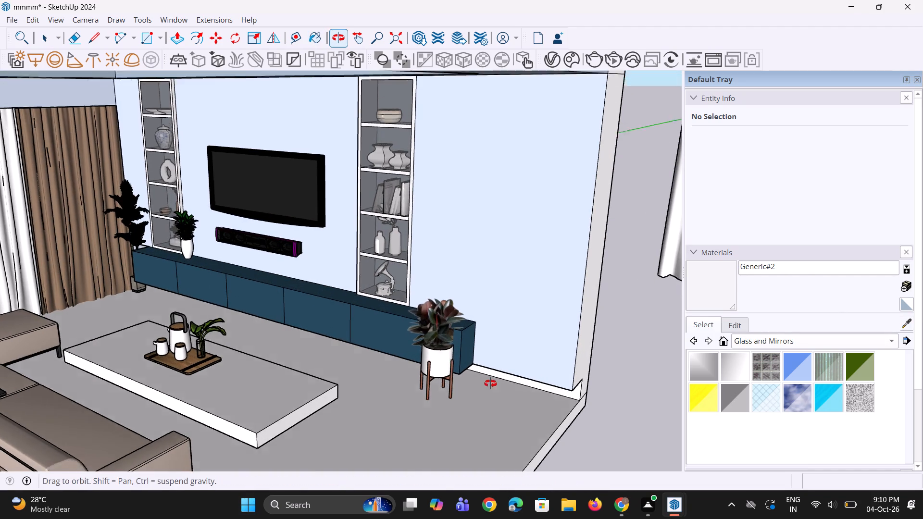
{"action": "middle_click_drag", "start_coordinate": [490, 383], "coordinate": [484, 359]}
{"action": "scroll", "coordinate": [484, 359], "scroll_direction": "up", "scroll_amount": 4}
{"action": "left_click", "coordinate": [495, 357]}
Raise the curtain group on the window wall by its top corner so its top edge sits just below the ceiling.
{"action": "scroll", "coordinate": [499, 357], "scroll_direction": "down", "scroll_amount": 3}
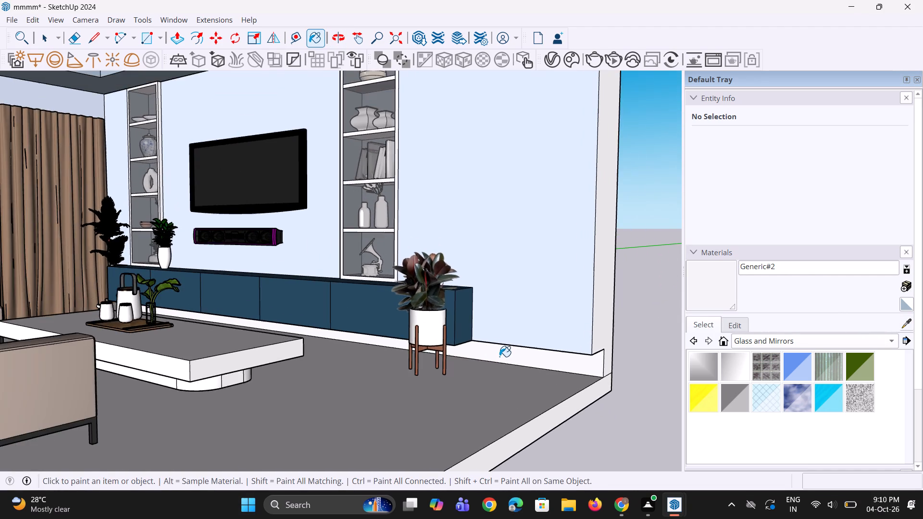
{"action": "scroll", "coordinate": [499, 357], "scroll_direction": "down", "scroll_amount": 3}
{"action": "middle_click_drag", "start_coordinate": [499, 357], "coordinate": [438, 364]}
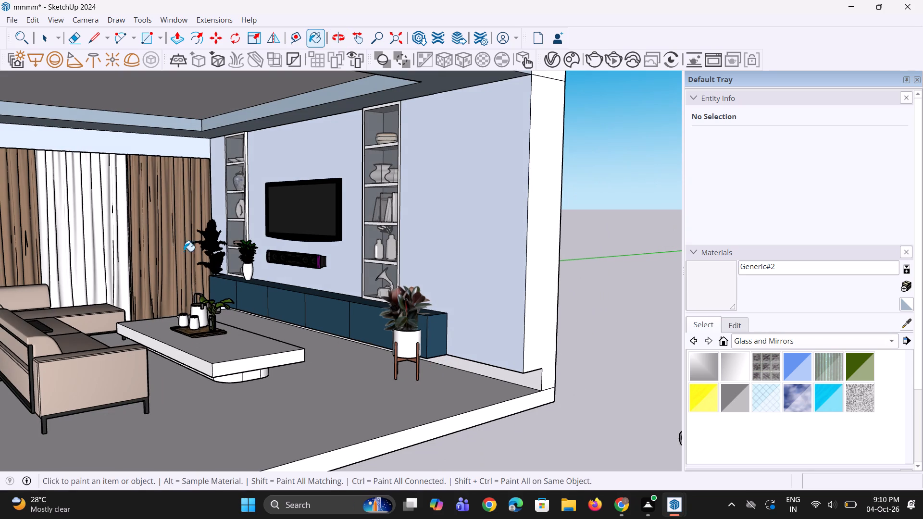
{"action": "scroll", "coordinate": [185, 256], "scroll_direction": "down", "scroll_amount": 2}
{"action": "middle_click_drag", "start_coordinate": [176, 277], "coordinate": [171, 286]}
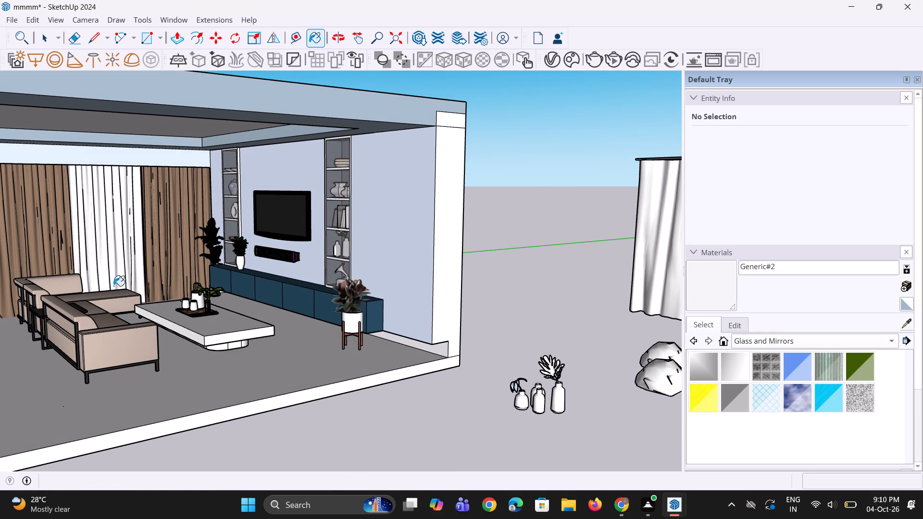
{"action": "scroll", "coordinate": [147, 294], "scroll_direction": "down", "scroll_amount": 2}
{"action": "middle_click_drag", "start_coordinate": [147, 294], "coordinate": [140, 298]}
{"action": "scroll", "coordinate": [83, 252], "scroll_direction": "up", "scroll_amount": 1}
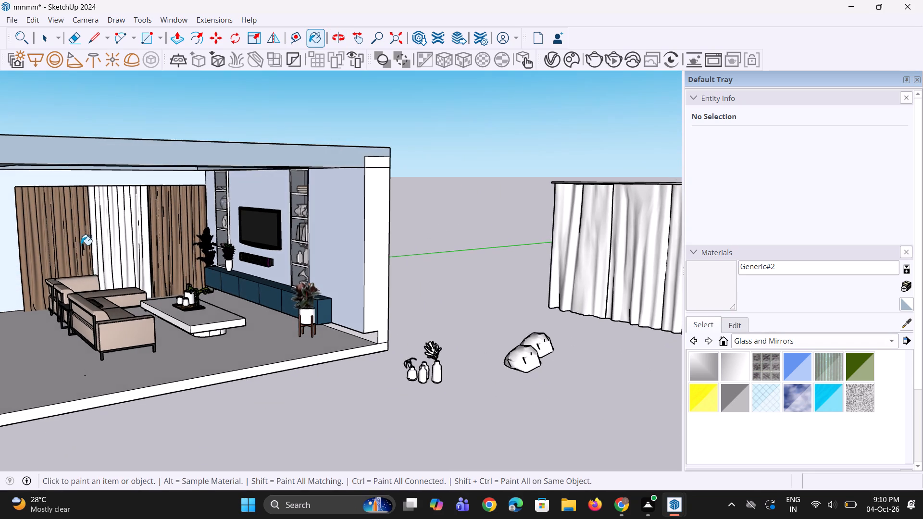
{"action": "scroll", "coordinate": [0, 212], "scroll_direction": "up", "scroll_amount": 3}
{"action": "scroll", "coordinate": [310, 295], "scroll_direction": "down", "scroll_amount": 8}
{"action": "middle_click_drag", "start_coordinate": [312, 297], "coordinate": [283, 285]}
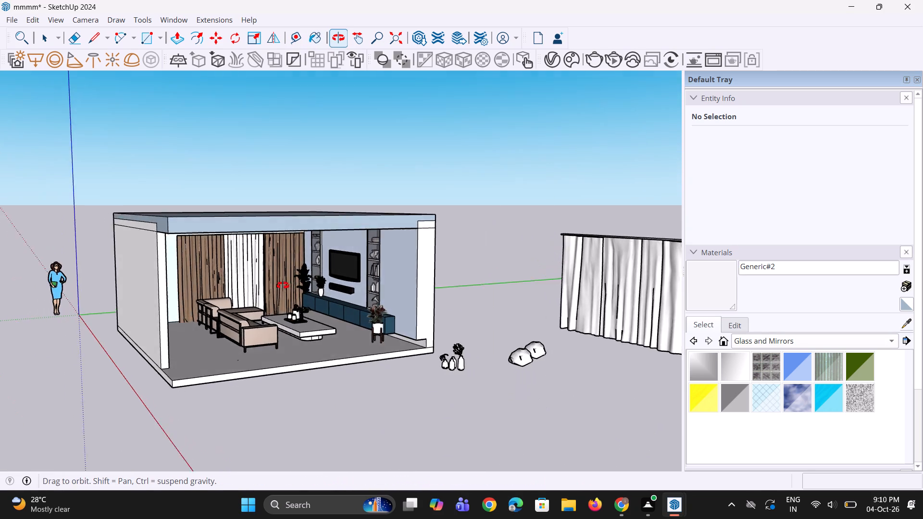
{"action": "middle_click_drag", "start_coordinate": [283, 285], "coordinate": [225, 276]}
{"action": "scroll", "coordinate": [226, 258], "scroll_direction": "up", "scroll_amount": 4}
{"action": "middle_click_drag", "start_coordinate": [226, 254], "coordinate": [226, 209]}
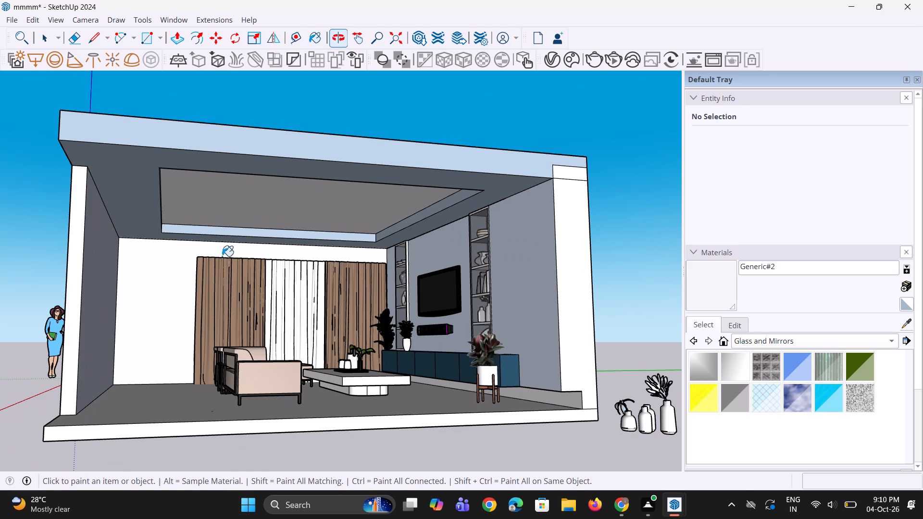
{"action": "scroll", "coordinate": [206, 277], "scroll_direction": "up", "scroll_amount": 4}
{"action": "key", "text": "space"}
{"action": "scroll", "coordinate": [184, 284], "scroll_direction": "up", "scroll_amount": 2}
{"action": "scroll", "coordinate": [224, 248], "scroll_direction": "up", "scroll_amount": 3}
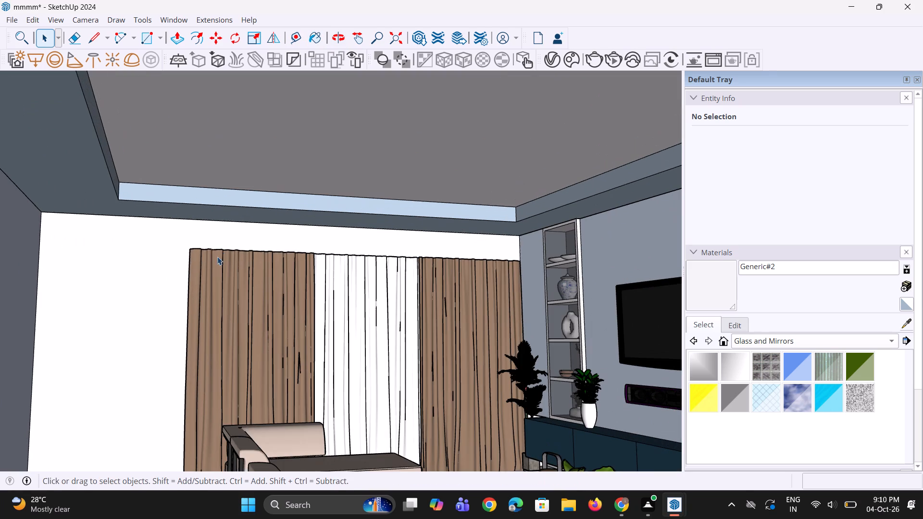
{"action": "left_click", "coordinate": [212, 272]}
{"action": "middle_click_drag", "start_coordinate": [212, 272], "coordinate": [212, 302]}
{"action": "scroll", "coordinate": [200, 264], "scroll_direction": "up", "scroll_amount": 4}
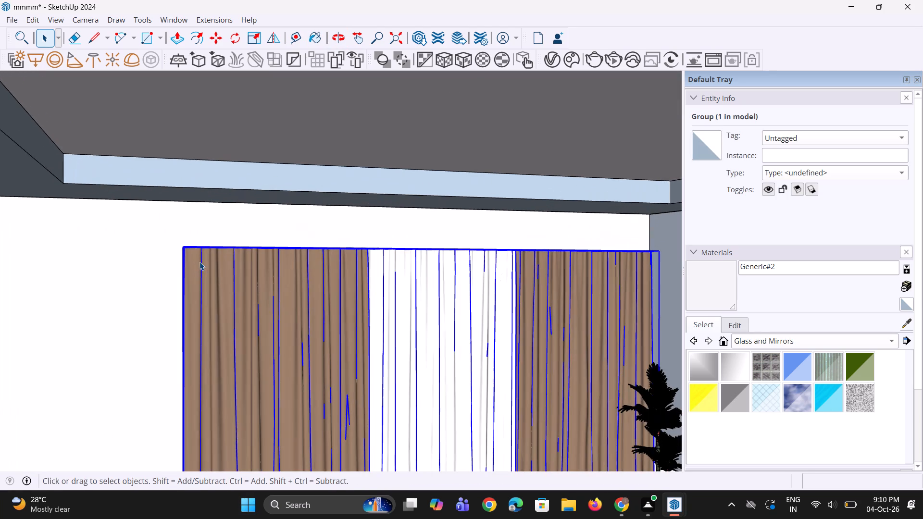
{"action": "key", "text": "m"}
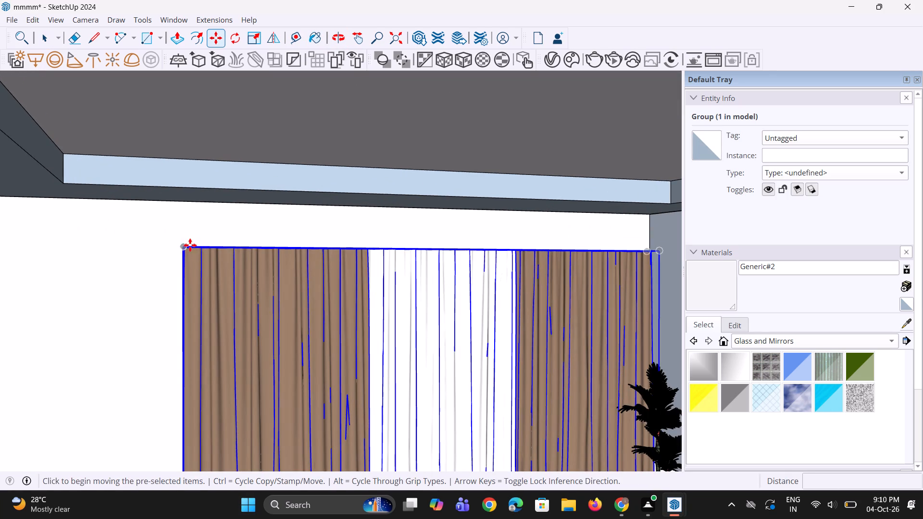
{"action": "left_click", "coordinate": [186, 247]}
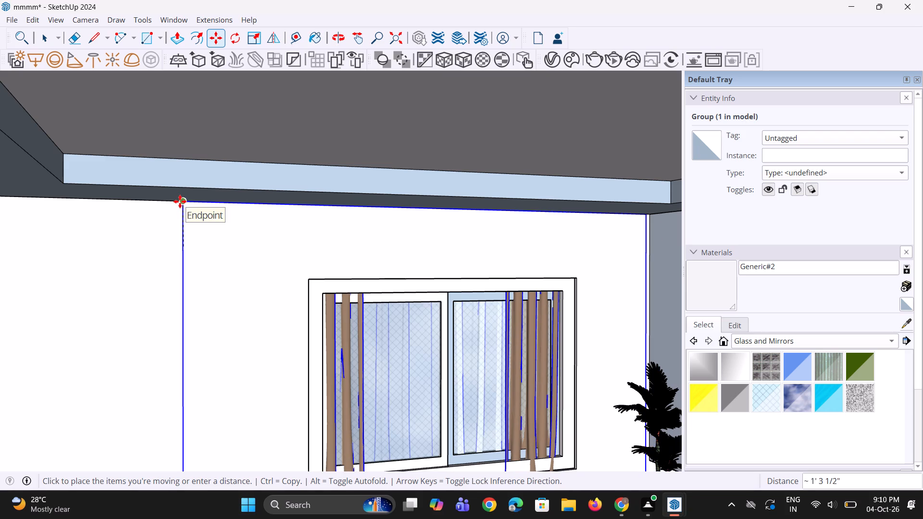
{"action": "key", "text": "Escape"}
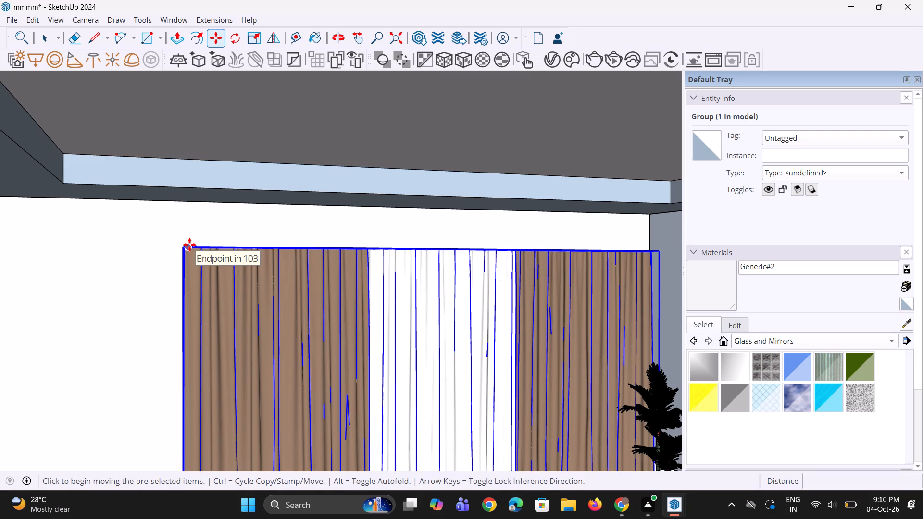
{"action": "left_click", "coordinate": [187, 247]}
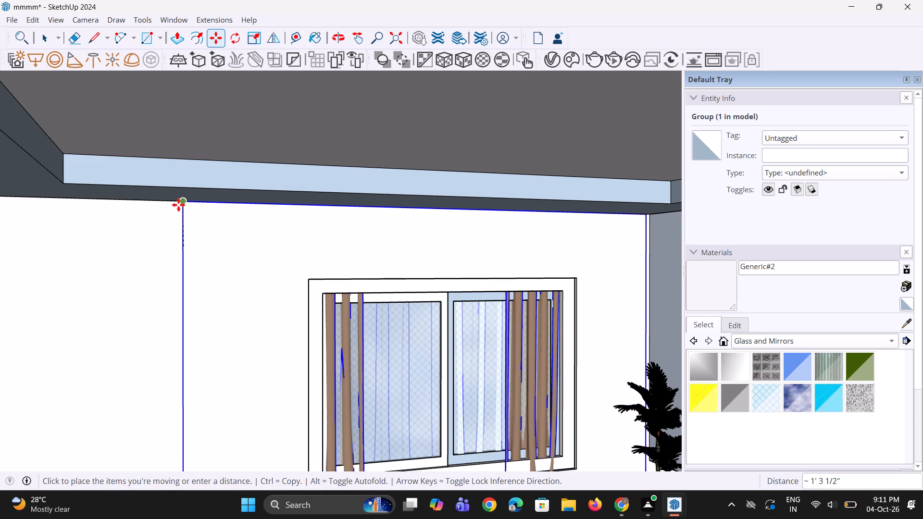
{"action": "left_click", "coordinate": [178, 207]}
Scale the curtain group uniformly by about 1.03 from its bottom corner so it reaches down to the floor, and deselect it.
{"action": "scroll", "coordinate": [232, 251], "scroll_direction": "down", "scroll_amount": 4}
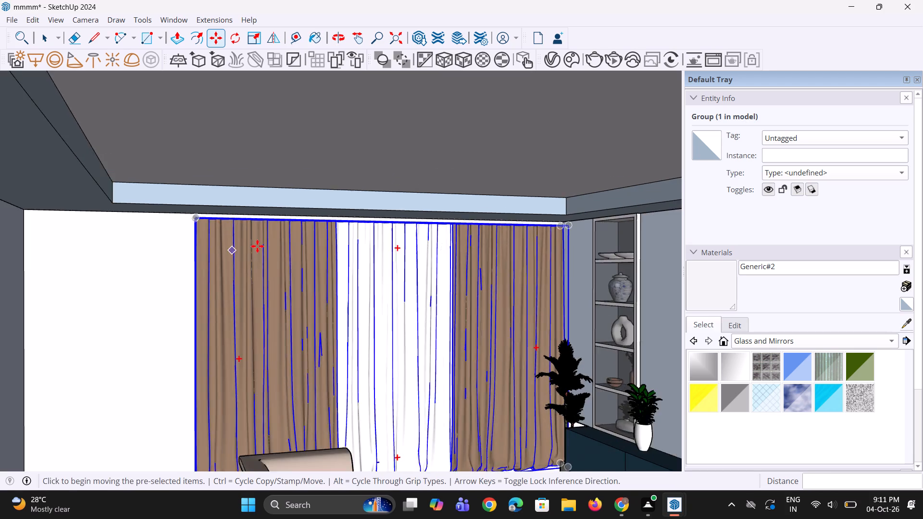
{"action": "scroll", "coordinate": [257, 246], "scroll_direction": "down", "scroll_amount": 5}
{"action": "middle_click_drag", "start_coordinate": [271, 257], "coordinate": [272, 272]}
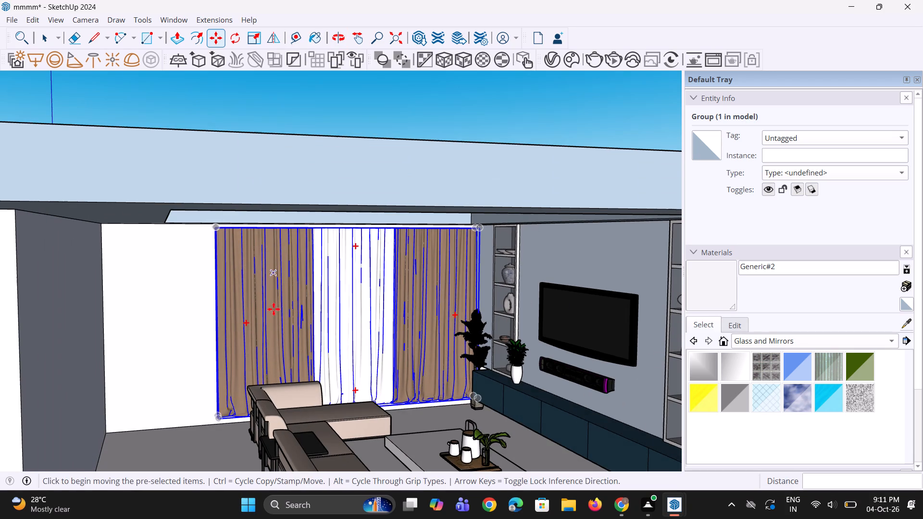
{"action": "scroll", "coordinate": [242, 421], "scroll_direction": "up", "scroll_amount": 8}
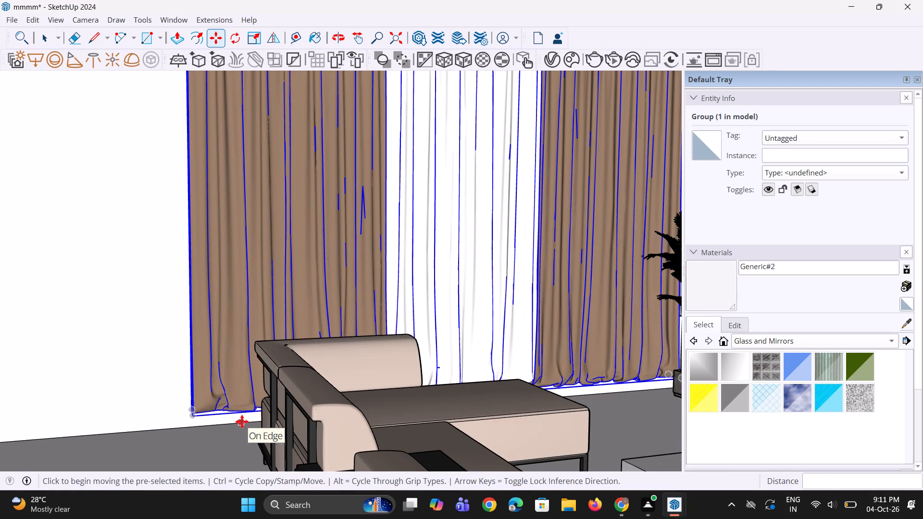
{"action": "key", "text": "s"}
{"action": "left_click_drag", "start_coordinate": [194, 416], "coordinate": [197, 421]}
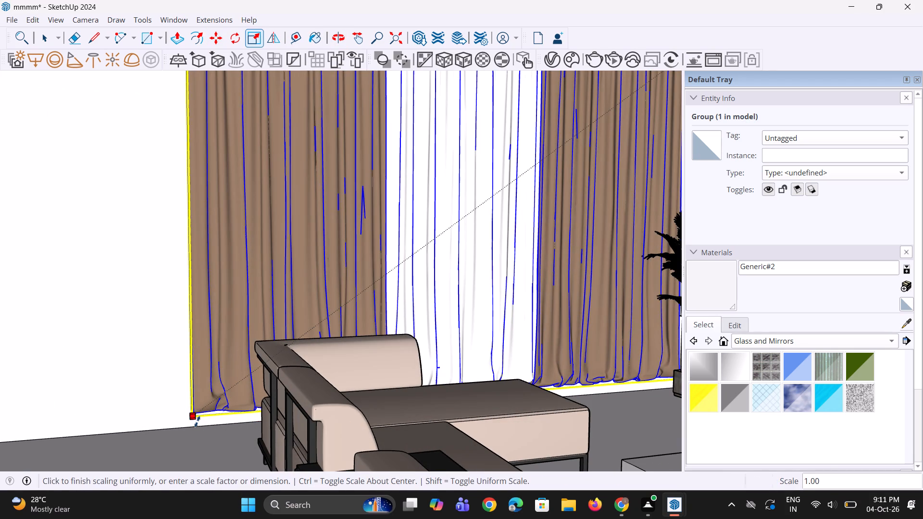
{"action": "left_click_drag", "start_coordinate": [197, 421], "coordinate": [193, 427]}
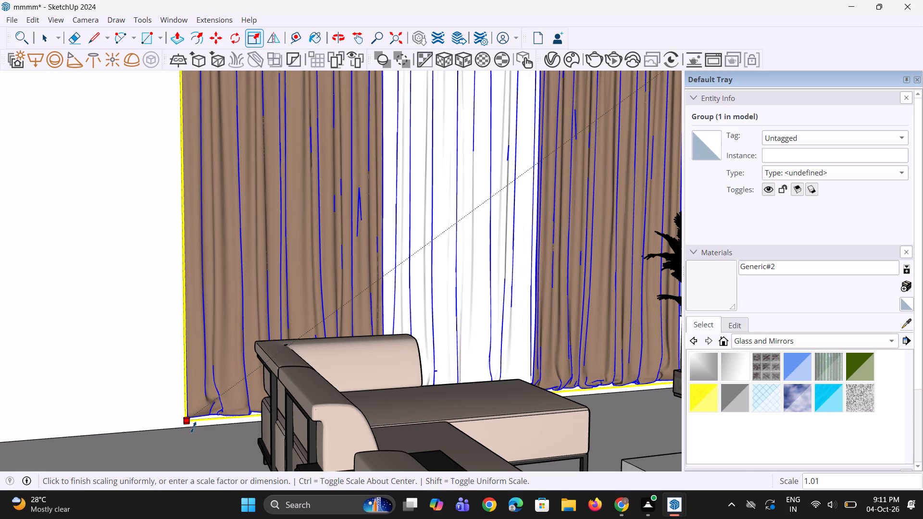
{"action": "left_click_drag", "start_coordinate": [193, 427], "coordinate": [187, 421]}
{"action": "left_click_drag", "start_coordinate": [187, 421], "coordinate": [177, 429]}
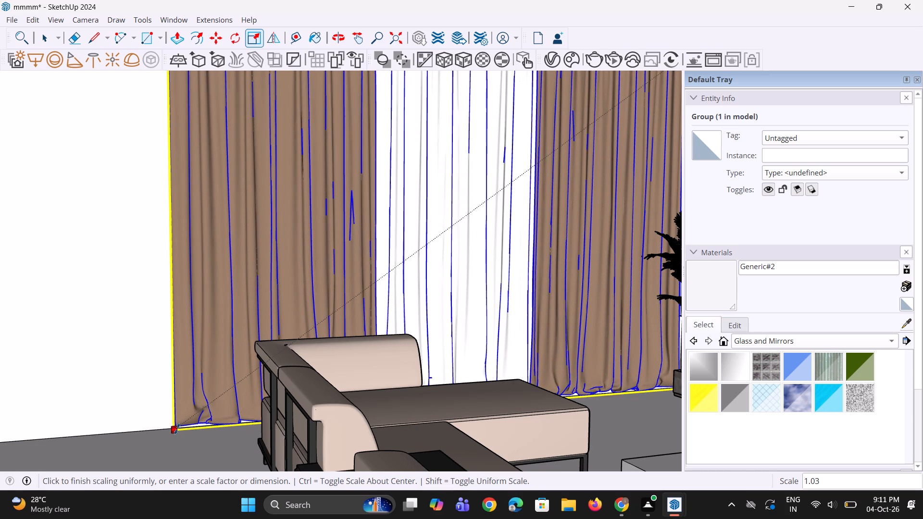
{"action": "left_click_drag", "start_coordinate": [177, 429], "coordinate": [175, 429]}
{"action": "scroll", "coordinate": [310, 400], "scroll_direction": "down", "scroll_amount": 5}
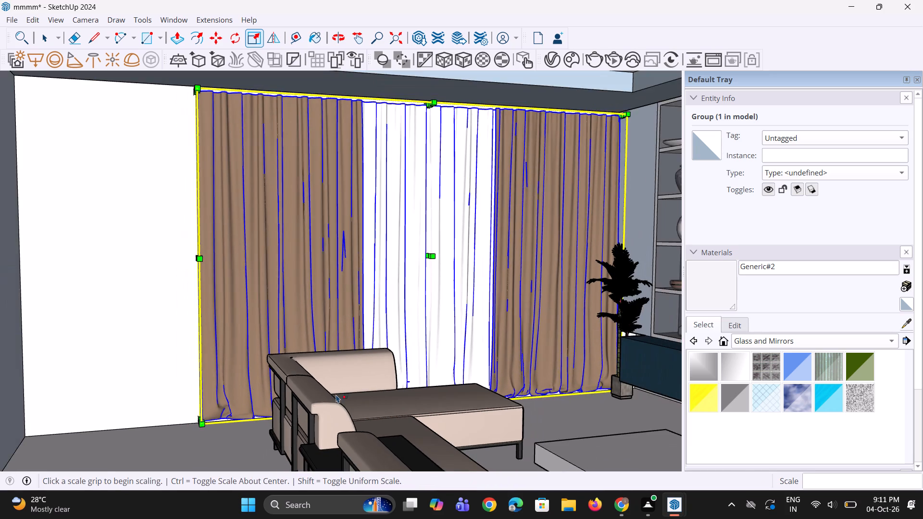
{"action": "scroll", "coordinate": [337, 395], "scroll_direction": "down", "scroll_amount": 4}
{"action": "key", "text": "space"}
{"action": "key", "text": "space"}
{"action": "scroll", "coordinate": [355, 389], "scroll_direction": "down", "scroll_amount": 8}
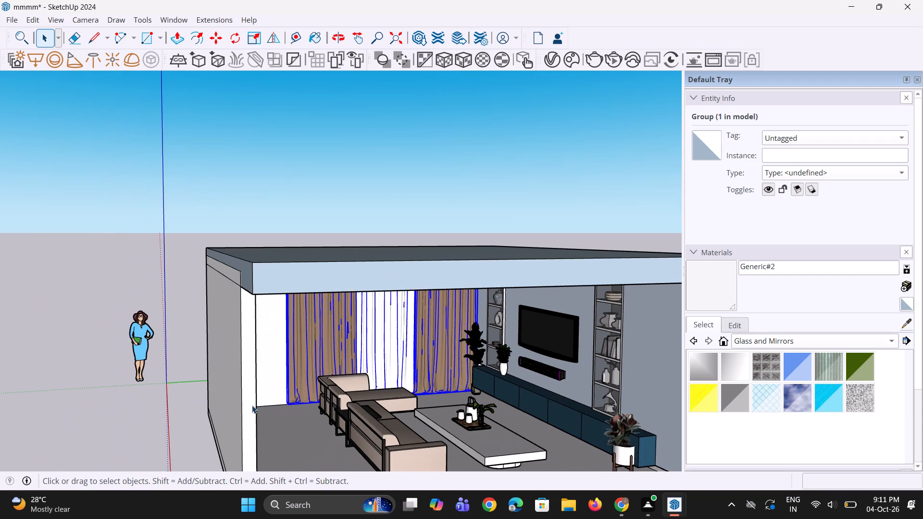
{"action": "left_click", "coordinate": [185, 407]}
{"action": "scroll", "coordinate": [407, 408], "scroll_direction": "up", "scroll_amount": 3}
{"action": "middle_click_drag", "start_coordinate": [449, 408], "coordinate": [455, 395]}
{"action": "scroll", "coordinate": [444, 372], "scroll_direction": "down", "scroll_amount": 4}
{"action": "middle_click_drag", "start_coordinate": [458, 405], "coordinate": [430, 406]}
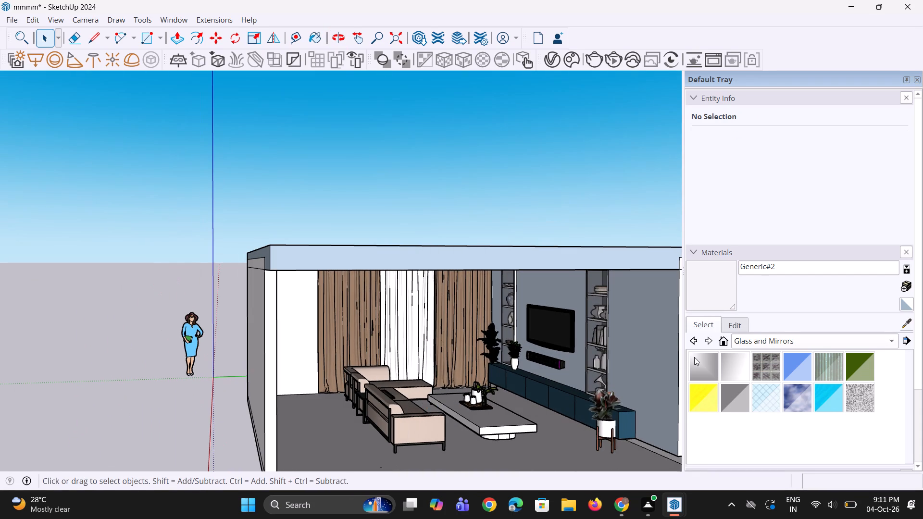
Sample the Generic#2 material from the recessed ceiling and paint the floor and the skirting along the TV wall with it.
{"action": "middle_click_drag", "start_coordinate": [661, 371], "coordinate": [659, 336]}
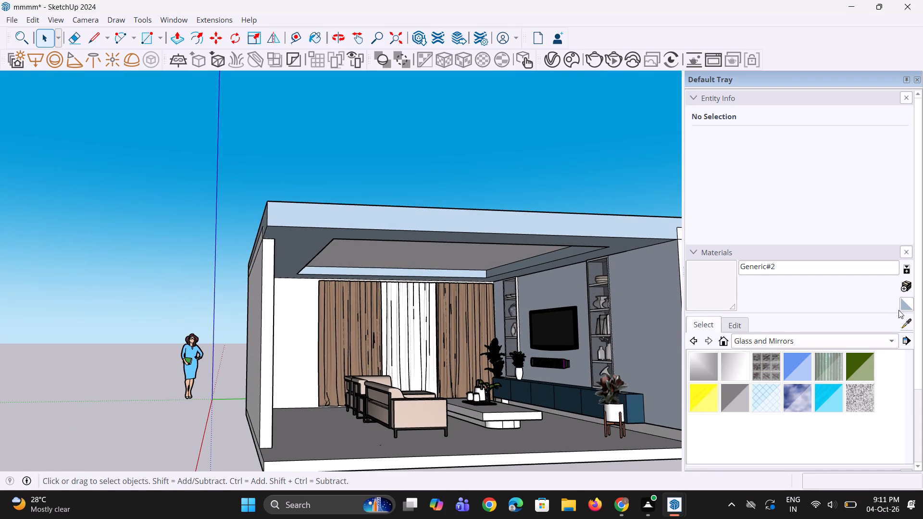
{"action": "left_click", "coordinate": [902, 324]}
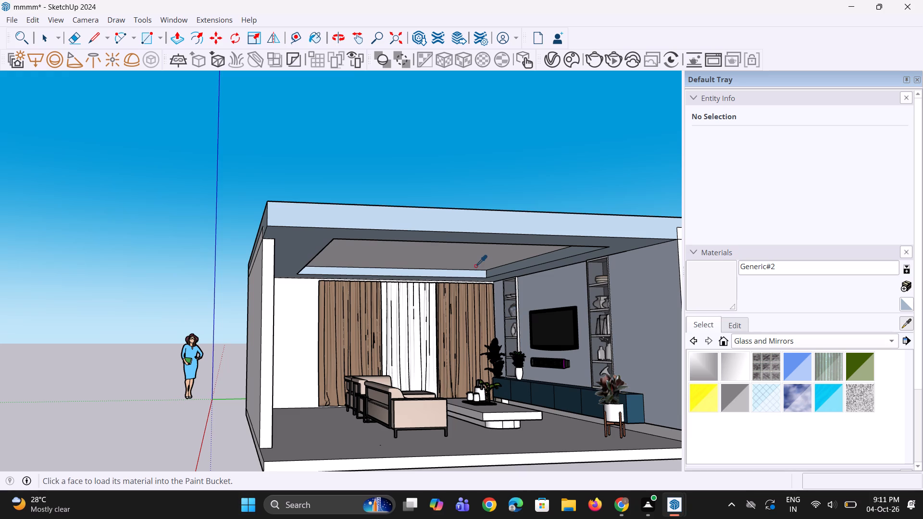
{"action": "left_click", "coordinate": [475, 259]}
{"action": "left_click", "coordinate": [701, 293]}
{"action": "left_click", "coordinate": [571, 445]}
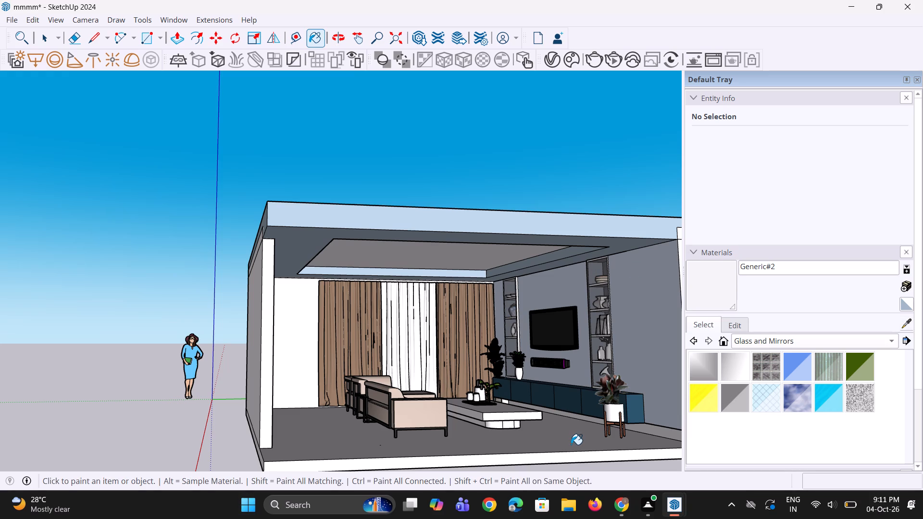
{"action": "scroll", "coordinate": [483, 393], "scroll_direction": "down", "scroll_amount": 1}
{"action": "middle_click_drag", "start_coordinate": [483, 393], "coordinate": [467, 429]}
{"action": "scroll", "coordinate": [584, 446], "scroll_direction": "up", "scroll_amount": 3}
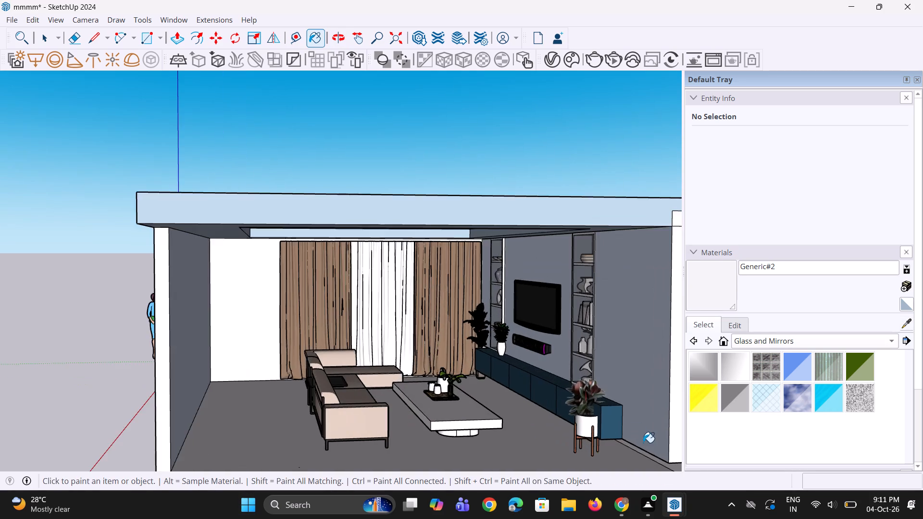
{"action": "scroll", "coordinate": [644, 443], "scroll_direction": "up", "scroll_amount": 6}
{"action": "left_click", "coordinate": [634, 451]}
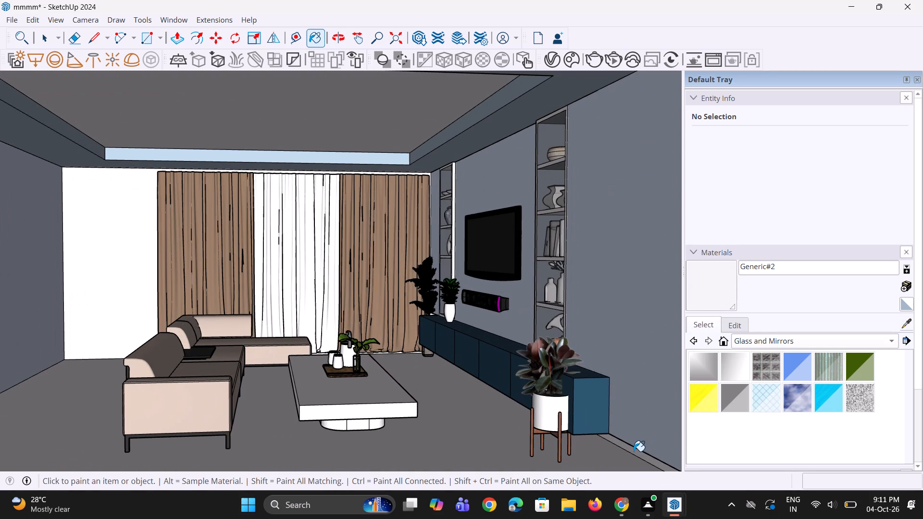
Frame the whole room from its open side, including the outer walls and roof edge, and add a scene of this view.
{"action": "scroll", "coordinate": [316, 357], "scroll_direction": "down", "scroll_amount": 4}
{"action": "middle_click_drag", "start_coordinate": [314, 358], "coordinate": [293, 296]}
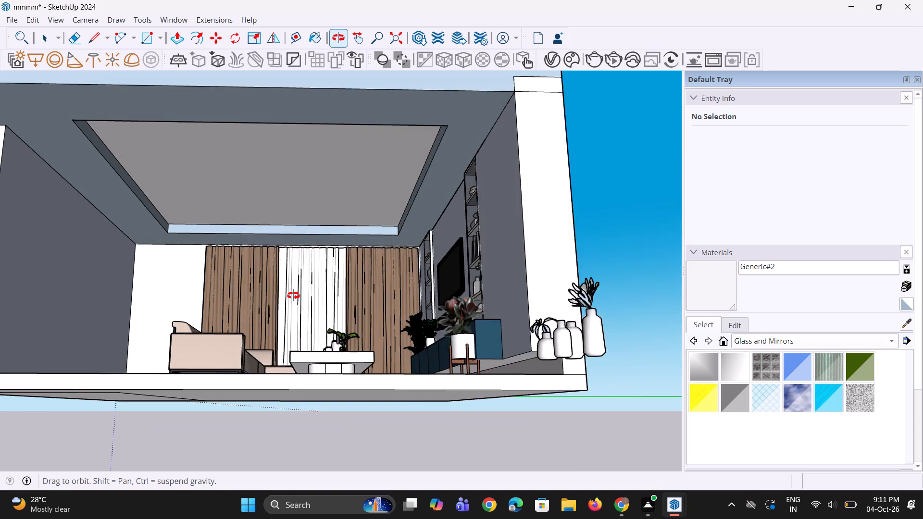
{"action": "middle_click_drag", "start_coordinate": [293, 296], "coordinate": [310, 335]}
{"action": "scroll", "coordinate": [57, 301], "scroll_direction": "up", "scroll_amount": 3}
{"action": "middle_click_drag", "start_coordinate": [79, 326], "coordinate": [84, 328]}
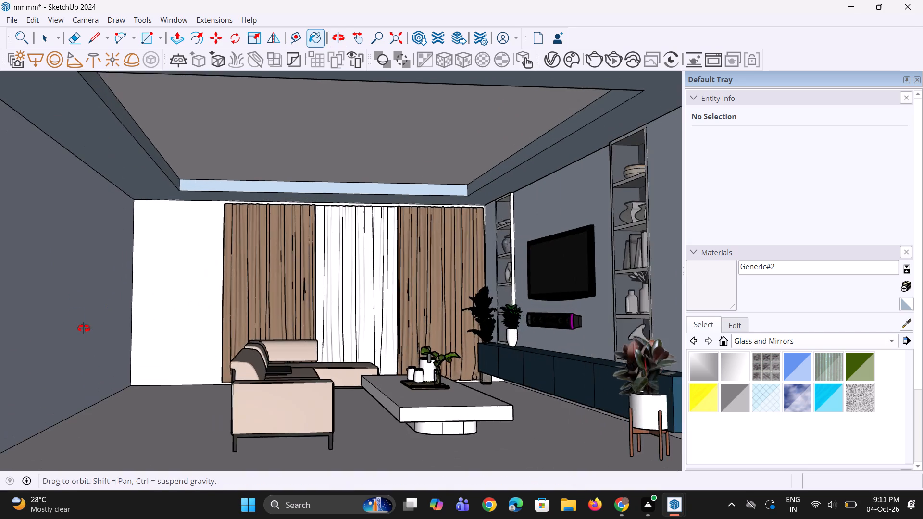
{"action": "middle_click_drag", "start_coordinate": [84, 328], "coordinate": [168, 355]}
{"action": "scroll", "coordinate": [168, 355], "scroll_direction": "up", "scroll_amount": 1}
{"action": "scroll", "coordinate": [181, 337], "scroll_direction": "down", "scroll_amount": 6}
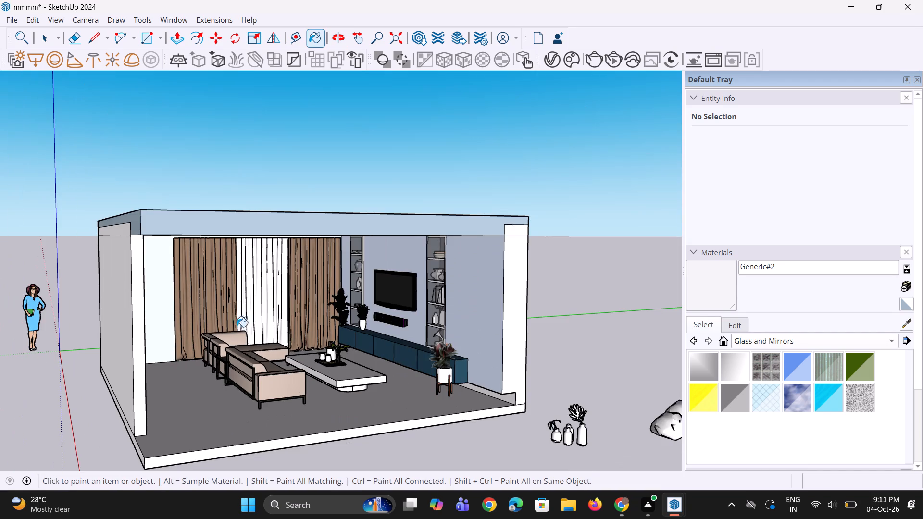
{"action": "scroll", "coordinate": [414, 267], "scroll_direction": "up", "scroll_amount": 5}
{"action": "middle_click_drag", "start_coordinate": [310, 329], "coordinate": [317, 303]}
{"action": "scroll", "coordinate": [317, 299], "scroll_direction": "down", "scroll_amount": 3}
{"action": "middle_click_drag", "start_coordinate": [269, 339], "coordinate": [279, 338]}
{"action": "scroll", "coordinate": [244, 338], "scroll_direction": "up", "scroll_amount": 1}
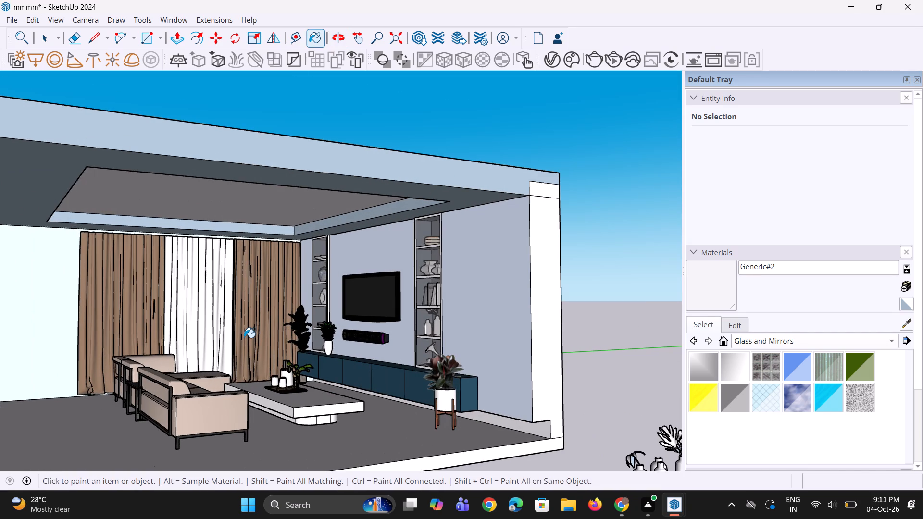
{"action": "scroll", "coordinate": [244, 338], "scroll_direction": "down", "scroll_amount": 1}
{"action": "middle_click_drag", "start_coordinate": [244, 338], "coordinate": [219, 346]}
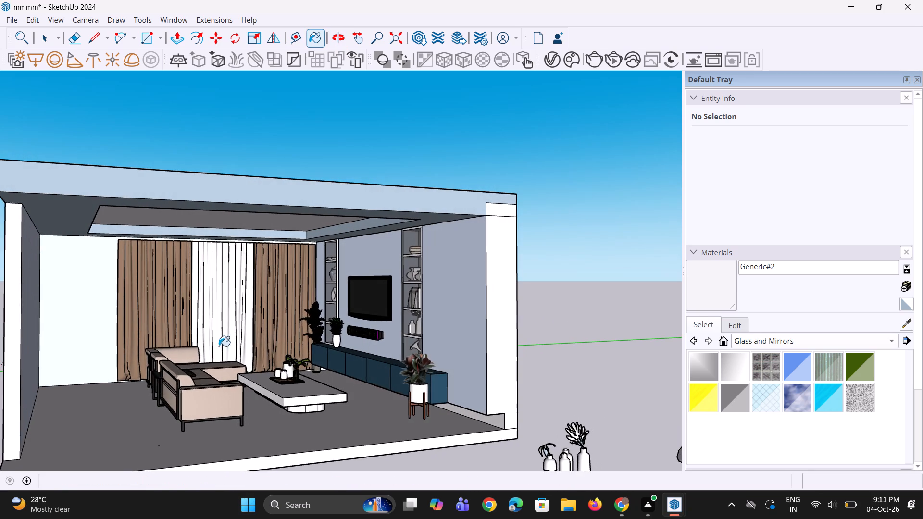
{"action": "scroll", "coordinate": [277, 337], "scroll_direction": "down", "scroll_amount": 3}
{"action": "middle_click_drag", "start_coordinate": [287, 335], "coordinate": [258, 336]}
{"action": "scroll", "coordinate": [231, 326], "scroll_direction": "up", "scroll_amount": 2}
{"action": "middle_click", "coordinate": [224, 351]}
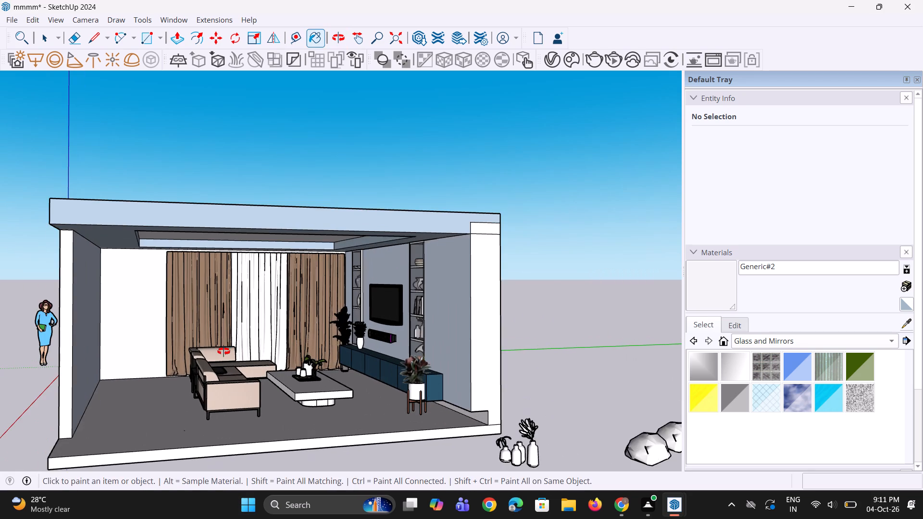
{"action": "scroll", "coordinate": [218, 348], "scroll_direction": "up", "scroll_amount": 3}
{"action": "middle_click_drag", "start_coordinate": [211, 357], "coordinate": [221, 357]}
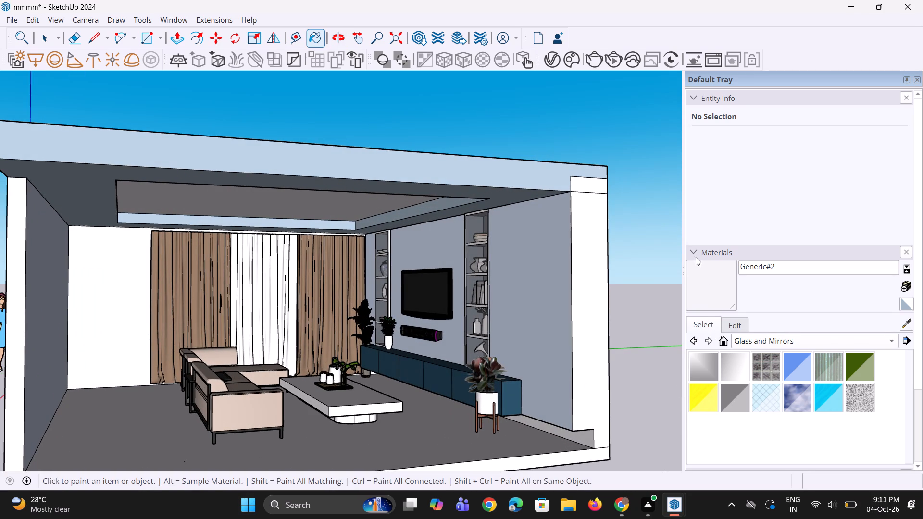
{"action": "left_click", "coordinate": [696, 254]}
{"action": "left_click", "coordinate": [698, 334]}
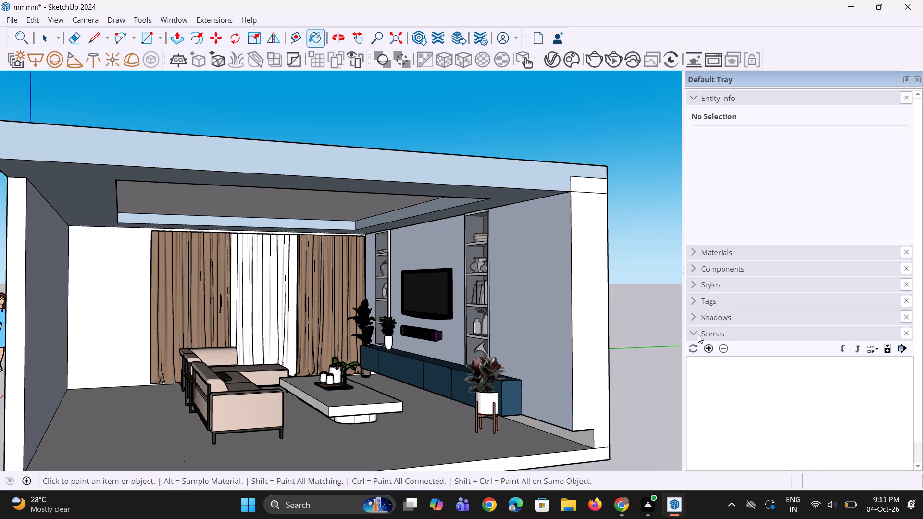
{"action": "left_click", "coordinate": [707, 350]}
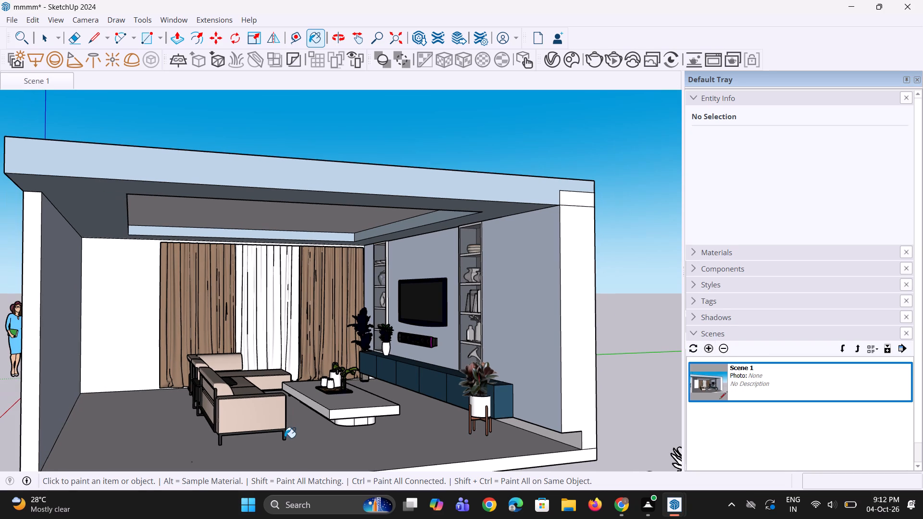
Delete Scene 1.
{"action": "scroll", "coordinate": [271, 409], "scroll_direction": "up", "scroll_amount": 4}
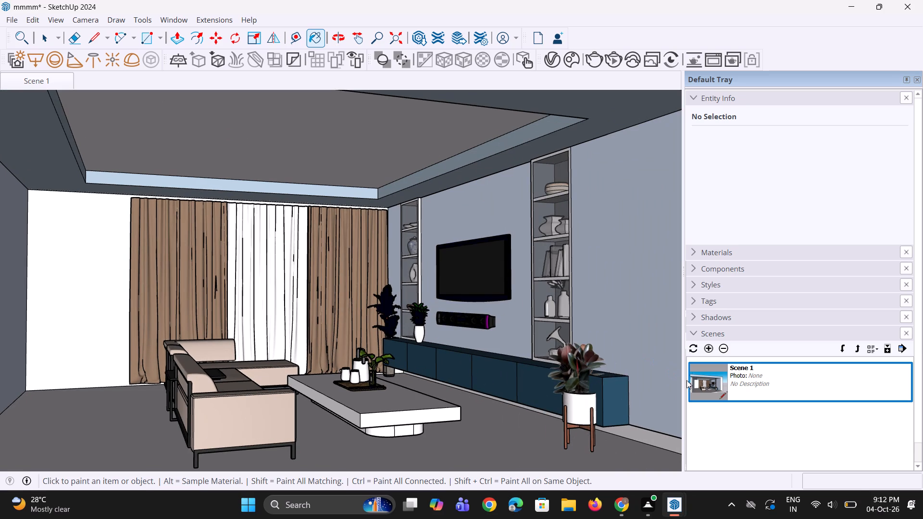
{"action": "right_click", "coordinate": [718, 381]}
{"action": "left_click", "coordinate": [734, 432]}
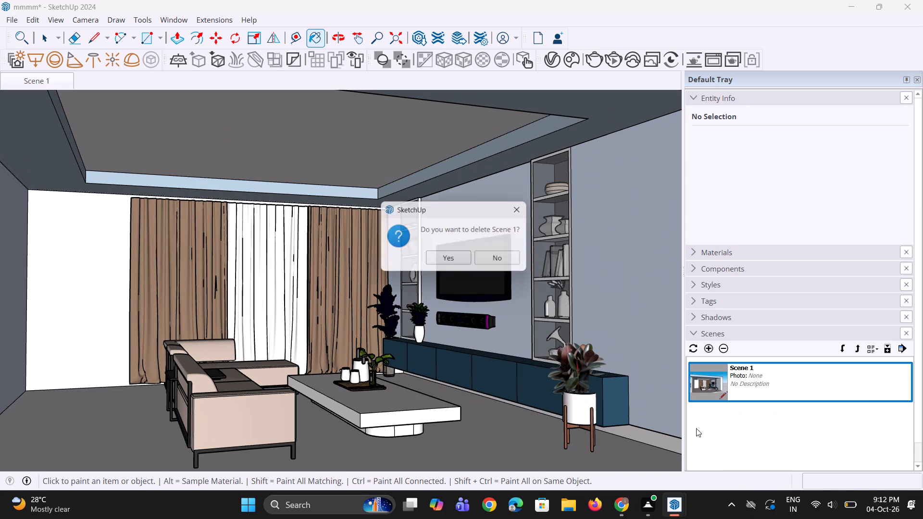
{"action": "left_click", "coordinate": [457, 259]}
Frame a closer interior view of the sofa, curtains and TV wall, and add a scene of it.
{"action": "scroll", "coordinate": [453, 300], "scroll_direction": "down", "scroll_amount": 2}
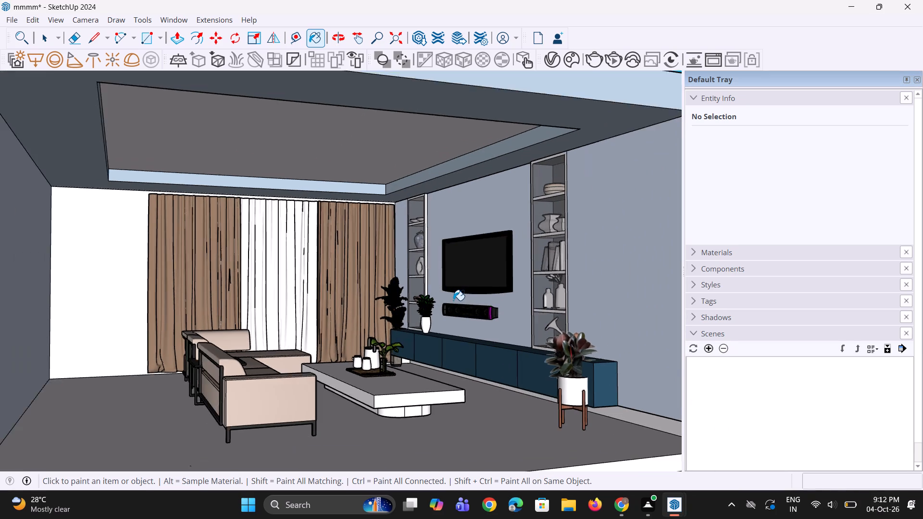
{"action": "scroll", "coordinate": [453, 300], "scroll_direction": "down", "scroll_amount": 3}
{"action": "scroll", "coordinate": [372, 321], "scroll_direction": "up", "scroll_amount": 5}
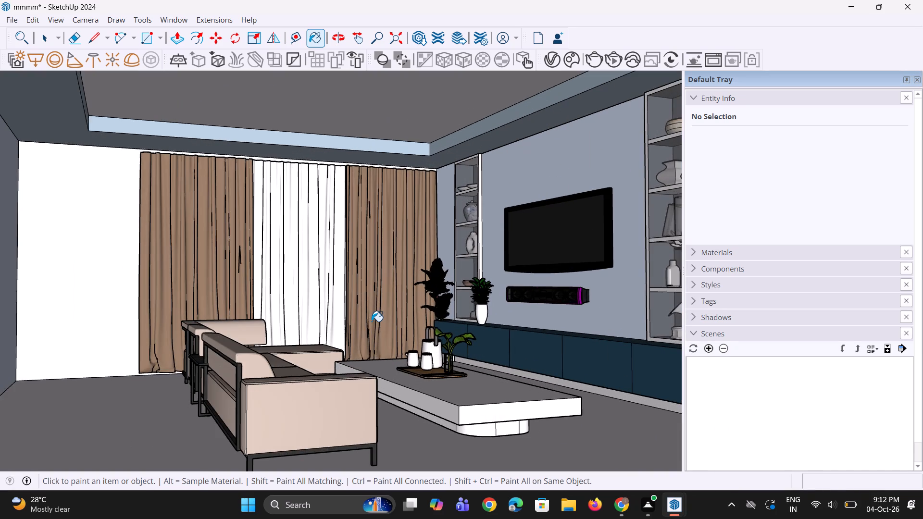
{"action": "scroll", "coordinate": [372, 321], "scroll_direction": "down", "scroll_amount": 1}
{"action": "middle_click_drag", "start_coordinate": [372, 321], "coordinate": [376, 326]}
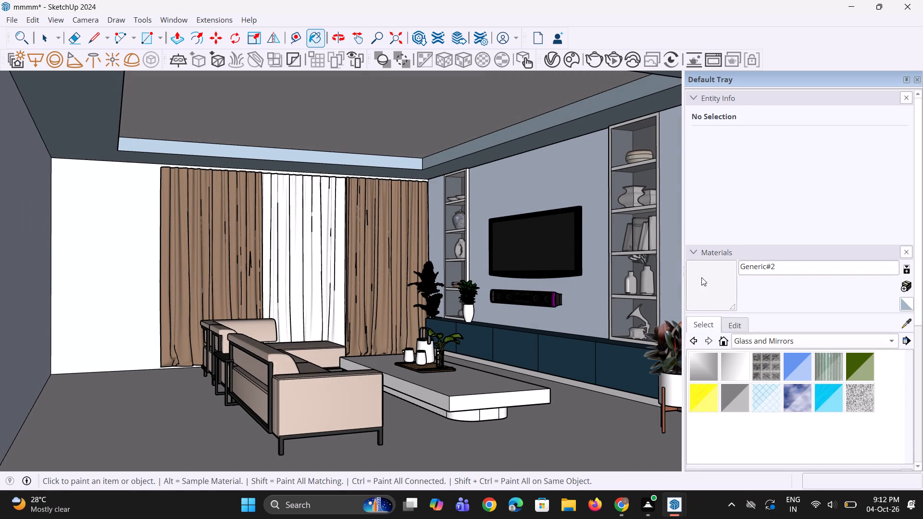
{"action": "left_click", "coordinate": [696, 250]}
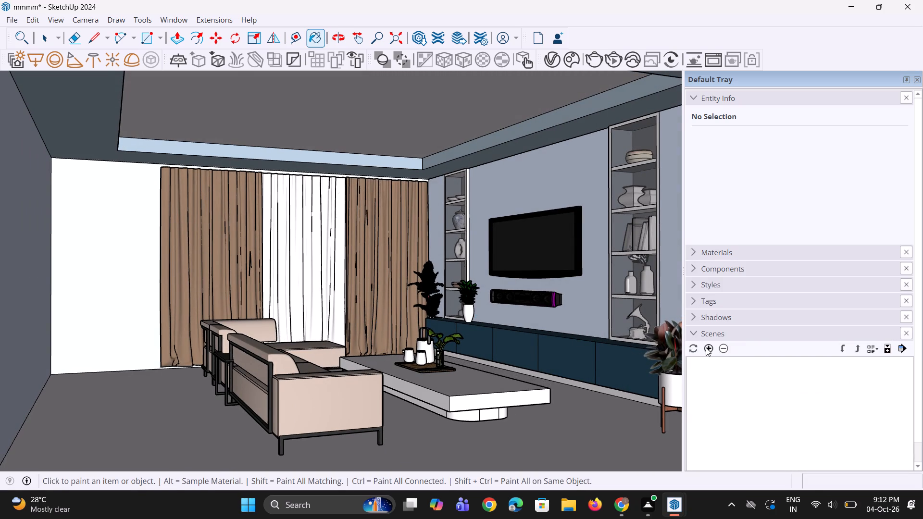
{"action": "left_click", "coordinate": [706, 348]}
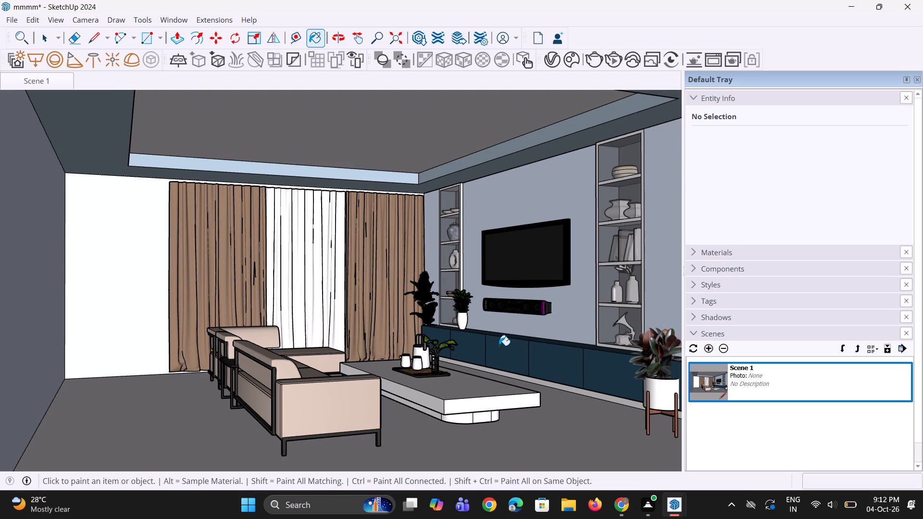
Examine the TV wall's corner by the curtains, selecting the narrow white vertical face beside the shelf unit there.
{"action": "scroll", "coordinate": [455, 289], "scroll_direction": "up", "scroll_amount": 8}
{"action": "middle_click_drag", "start_coordinate": [490, 369], "coordinate": [475, 411]}
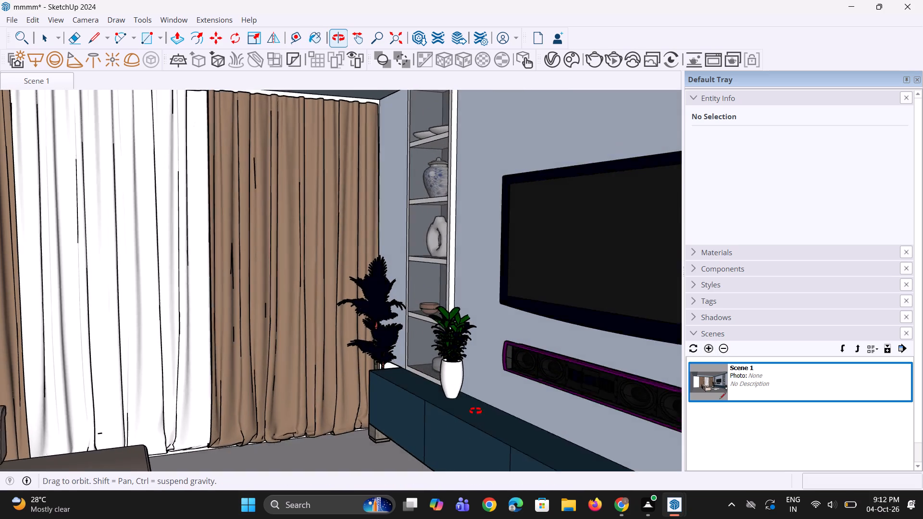
{"action": "middle_click_drag", "start_coordinate": [475, 411], "coordinate": [442, 396]}
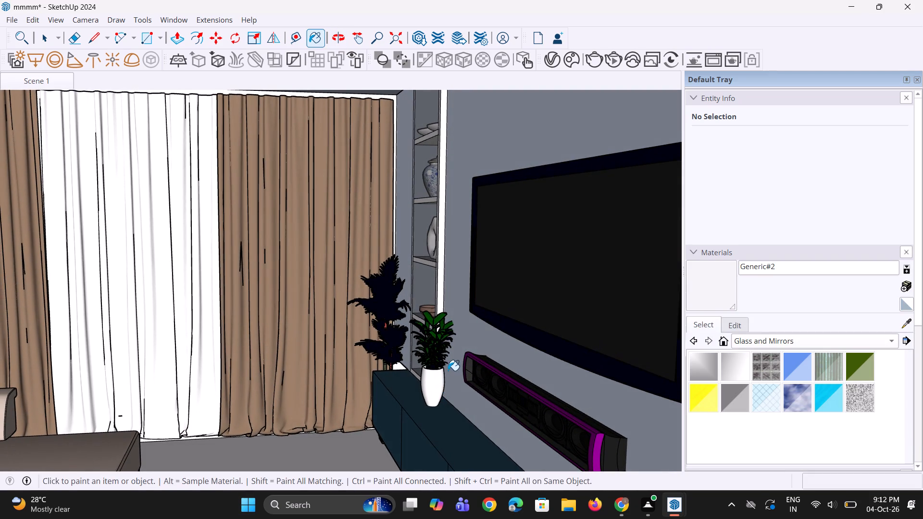
{"action": "scroll", "coordinate": [448, 371], "scroll_direction": "up", "scroll_amount": 1}
{"action": "key", "text": "space"}
{"action": "key", "text": "space"}
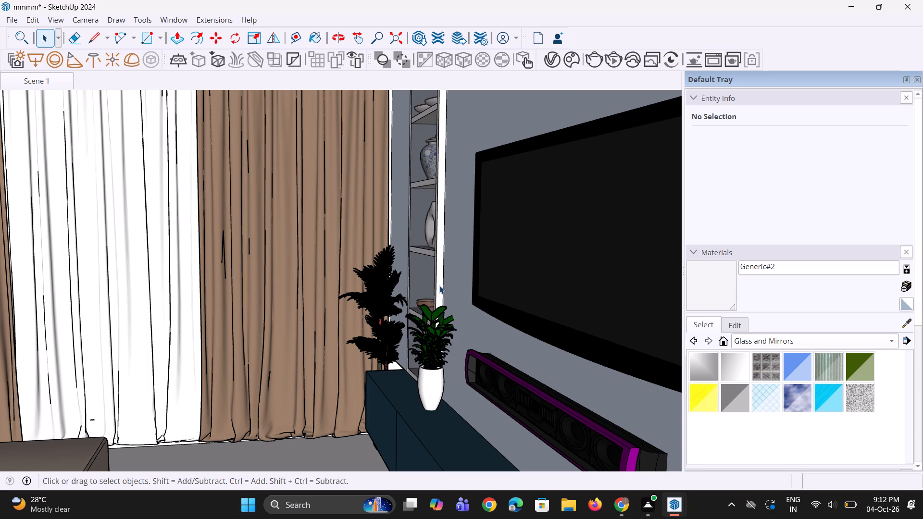
{"action": "left_click", "coordinate": [439, 285]}
{"action": "scroll", "coordinate": [450, 322], "scroll_direction": "down", "scroll_amount": 6}
{"action": "scroll", "coordinate": [450, 322], "scroll_direction": "up", "scroll_amount": 1}
{"action": "middle_click_drag", "start_coordinate": [451, 322], "coordinate": [459, 306]}
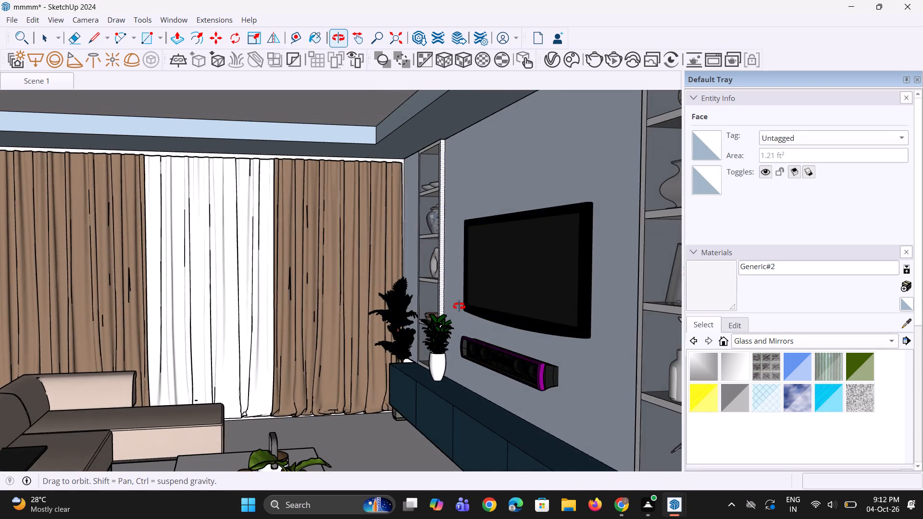
{"action": "middle_click_drag", "start_coordinate": [459, 306], "coordinate": [474, 302]}
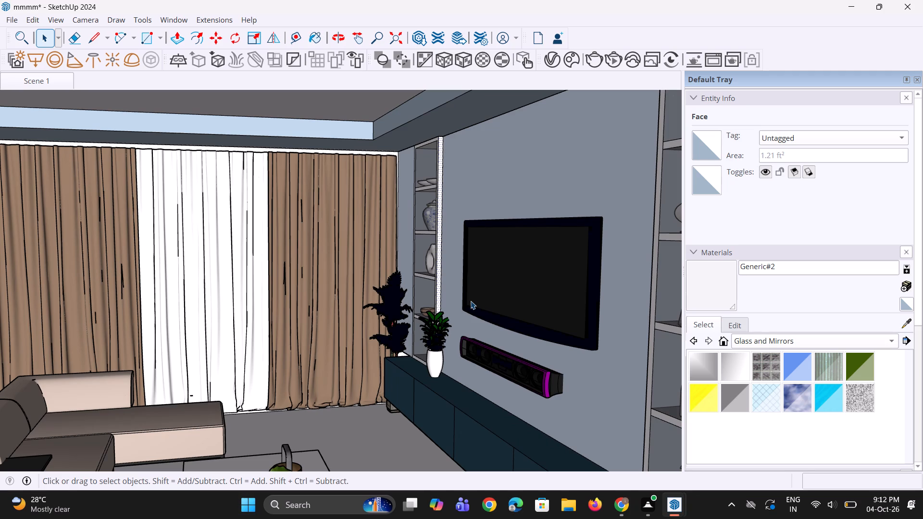
Copy the TV wall's bottom edge between the shelf units about 2 7/16" forward onto the low cabinet's top.
{"action": "scroll", "coordinate": [498, 383], "scroll_direction": "up", "scroll_amount": 5}
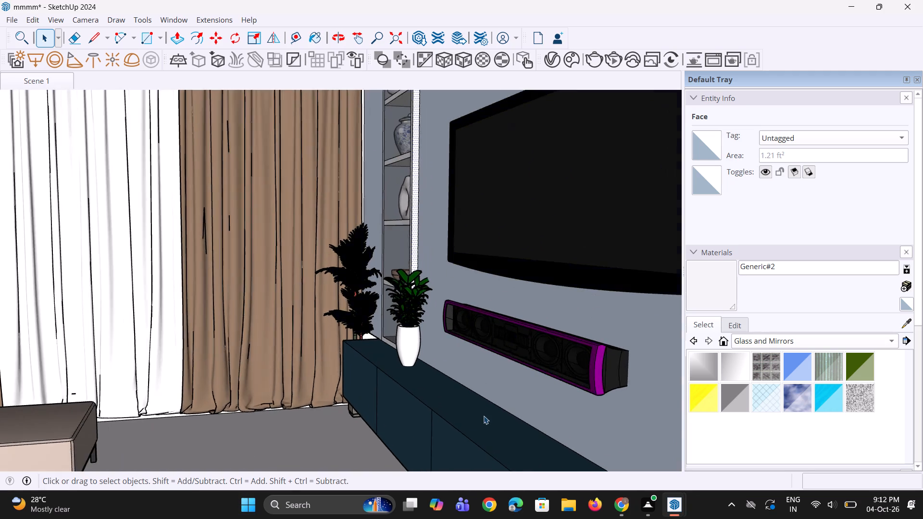
{"action": "scroll", "coordinate": [484, 416], "scroll_direction": "up", "scroll_amount": 3}
{"action": "middle_click_drag", "start_coordinate": [489, 405], "coordinate": [483, 437]}
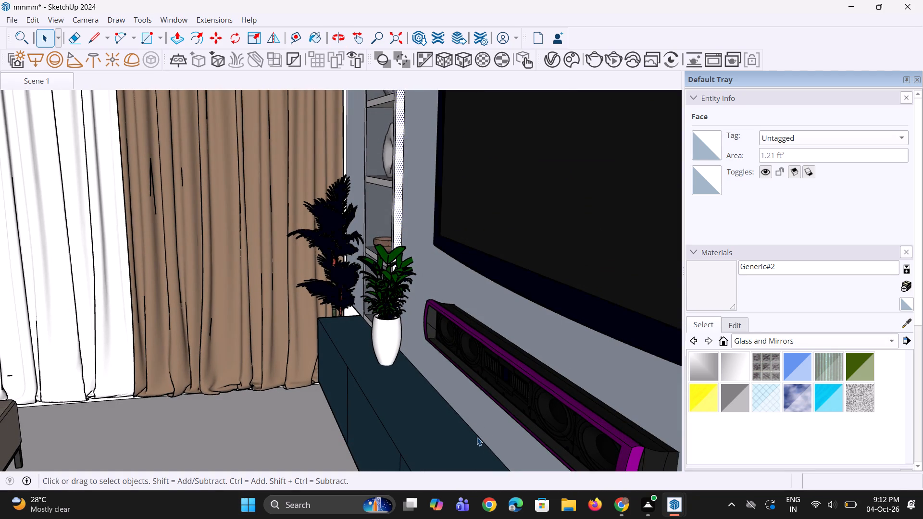
{"action": "left_click", "coordinate": [477, 437]}
{"action": "scroll", "coordinate": [458, 363], "scroll_direction": "down", "scroll_amount": 12}
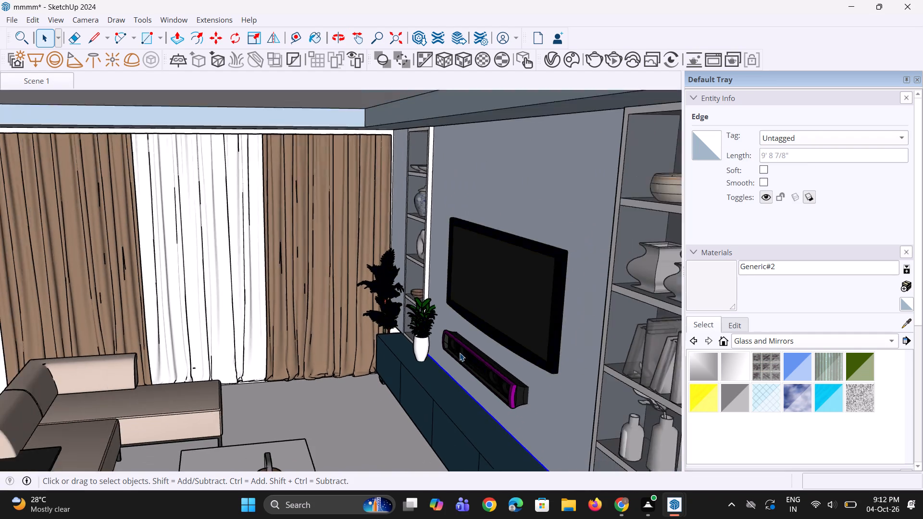
{"action": "scroll", "coordinate": [470, 338], "scroll_direction": "down", "scroll_amount": 3}
{"action": "scroll", "coordinate": [514, 455], "scroll_direction": "up", "scroll_amount": 10}
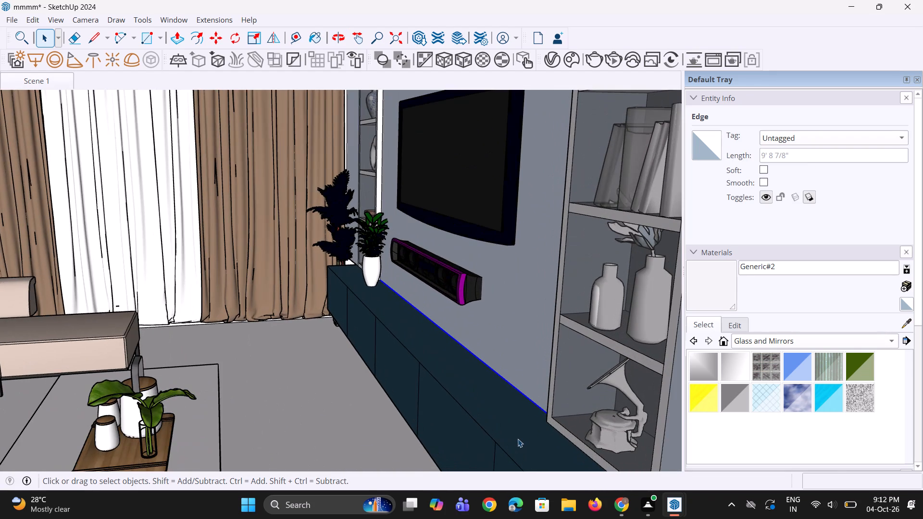
{"action": "key", "text": "m"}
{"action": "left_click", "coordinate": [546, 417]}
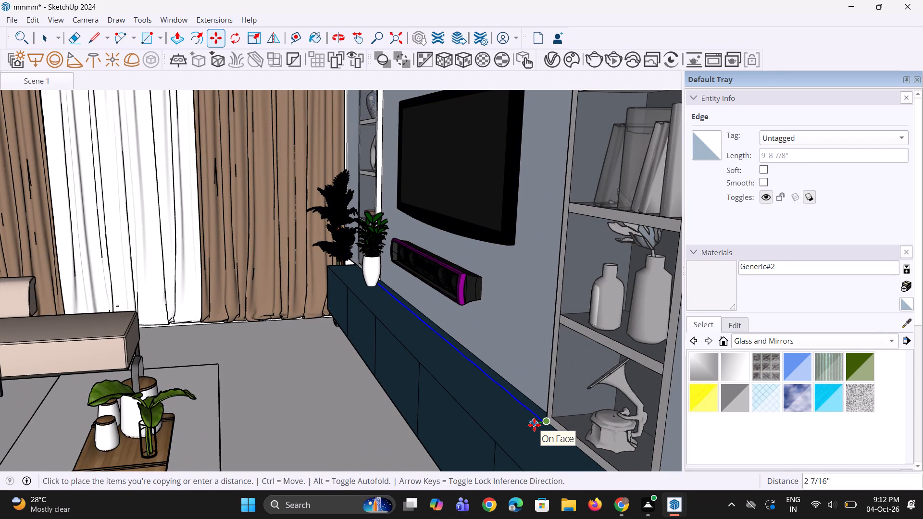
{"action": "left_click", "coordinate": [534, 425]}
Move the copied edge on the cabinet top by about 3/4" from its end beside the gramophone shelf unit.
{"action": "middle_click_drag", "start_coordinate": [519, 418], "coordinate": [586, 442]}
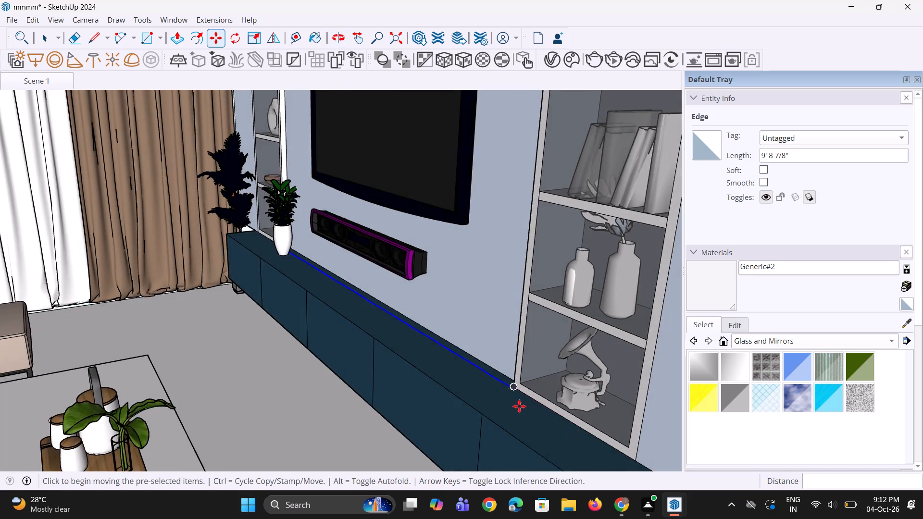
{"action": "scroll", "coordinate": [516, 399], "scroll_direction": "up", "scroll_amount": 3}
{"action": "key", "text": "space"}
{"action": "key", "text": "space"}
{"action": "scroll", "coordinate": [501, 387], "scroll_direction": "up", "scroll_amount": 2}
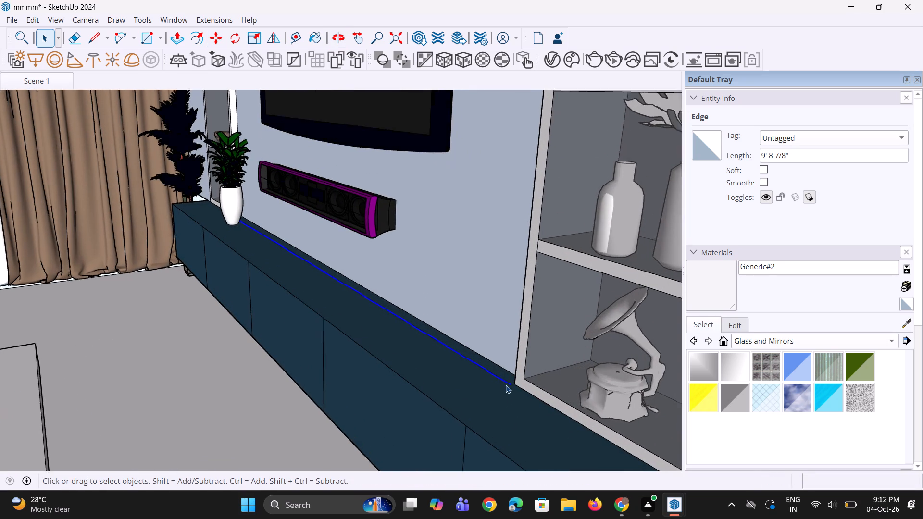
{"action": "scroll", "coordinate": [506, 385], "scroll_direction": "up", "scroll_amount": 6}
{"action": "key", "text": "m"}
{"action": "left_click", "coordinate": [515, 387]}
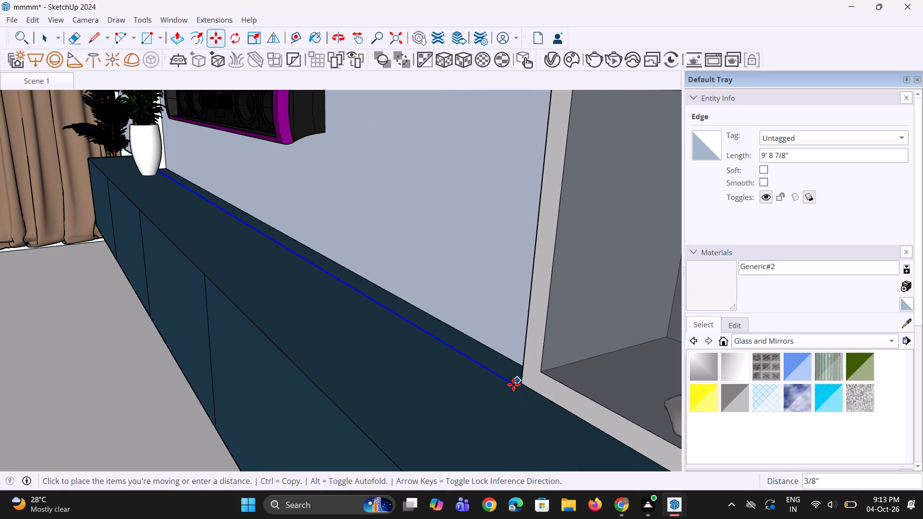
{"action": "left_click", "coordinate": [511, 383]}
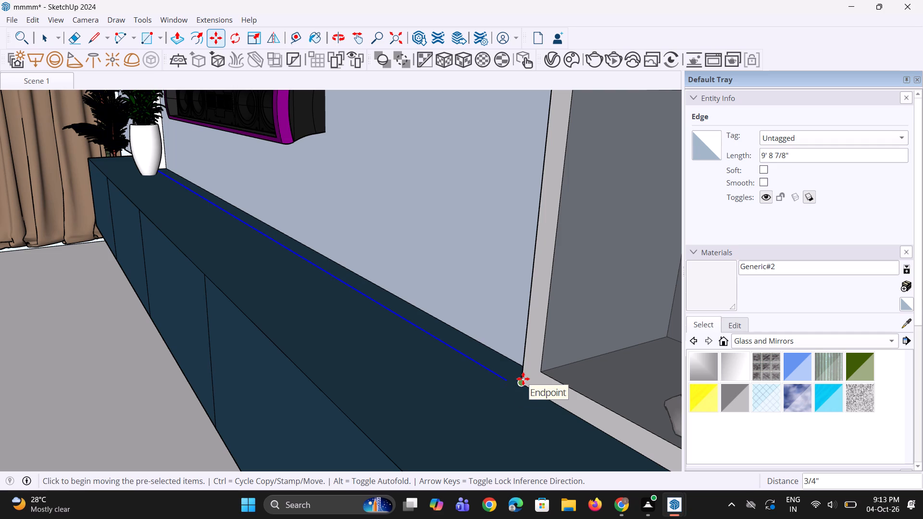
Undo the last move and the copy of the TV wall's bottom edge on the cabinet top.
{"action": "key", "text": "ctrl+z"}
{"action": "key", "text": "ctrl+z"}
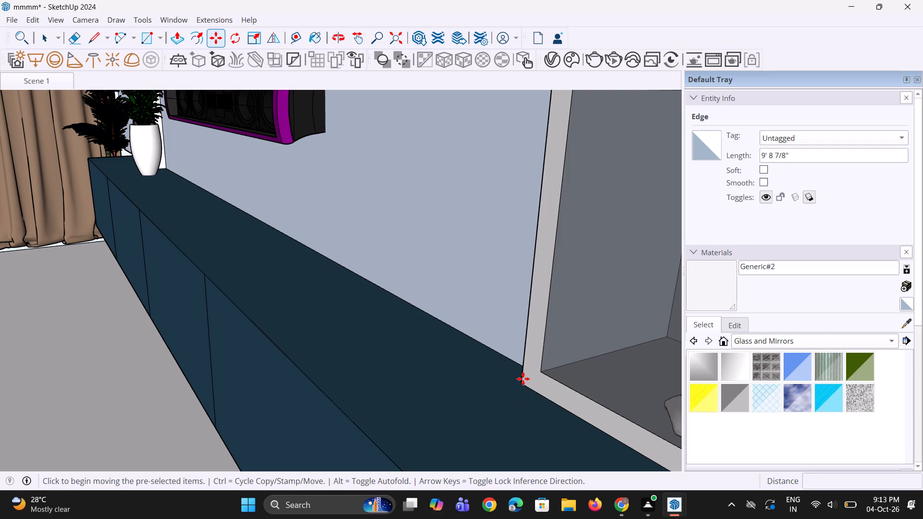
Copy the TV wall's bottom edge 1 7/8" forward on the cabinet top to the gramophone shelf unit's front corner.
{"action": "key", "text": "space"}
{"action": "middle_click_drag", "start_coordinate": [370, 399], "coordinate": [489, 424]}
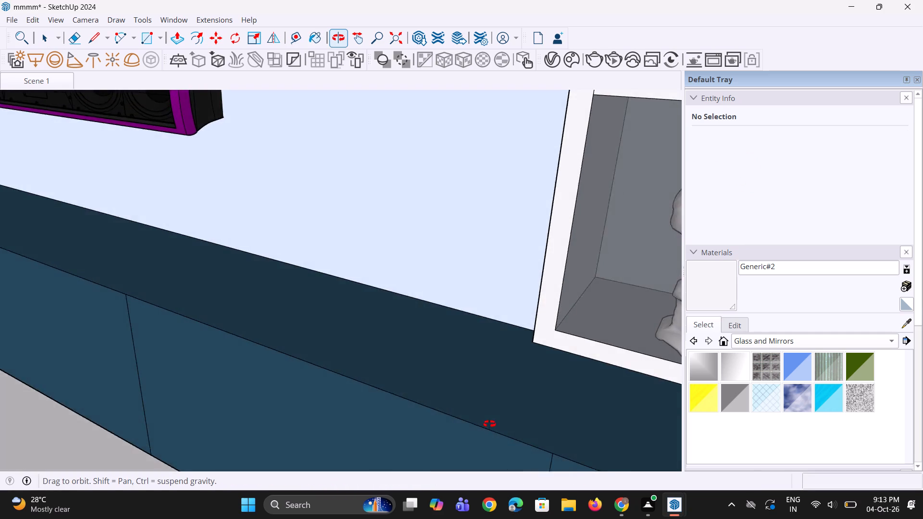
{"action": "middle_click_drag", "start_coordinate": [489, 424], "coordinate": [525, 475]}
{"action": "scroll", "coordinate": [499, 357], "scroll_direction": "up", "scroll_amount": 2}
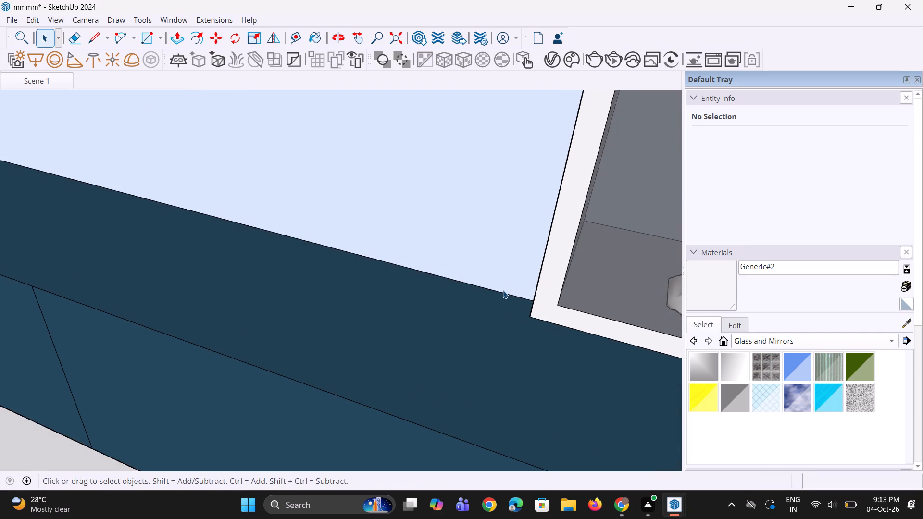
{"action": "left_click", "coordinate": [503, 292]}
{"action": "left_click", "coordinate": [508, 296]}
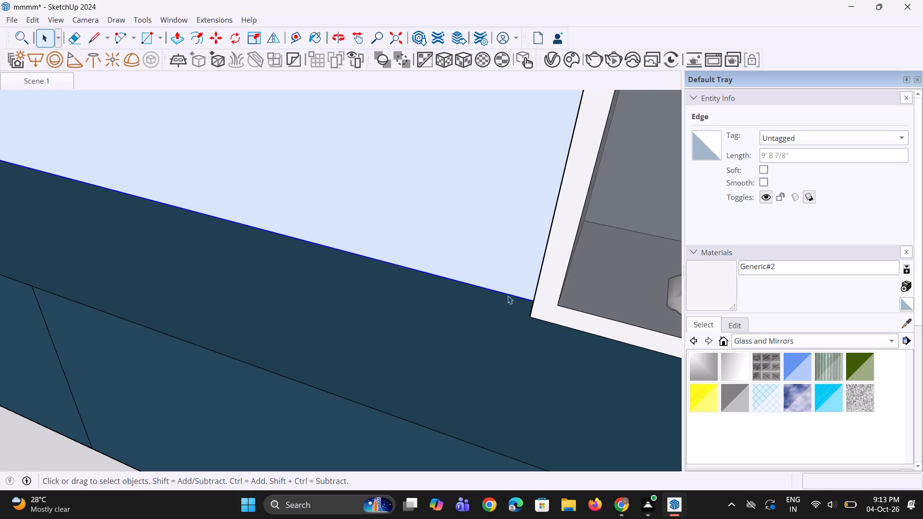
{"action": "scroll", "coordinate": [508, 298], "scroll_direction": "up", "scroll_amount": 1}
{"action": "scroll", "coordinate": [364, 275], "scroll_direction": "up", "scroll_amount": 2}
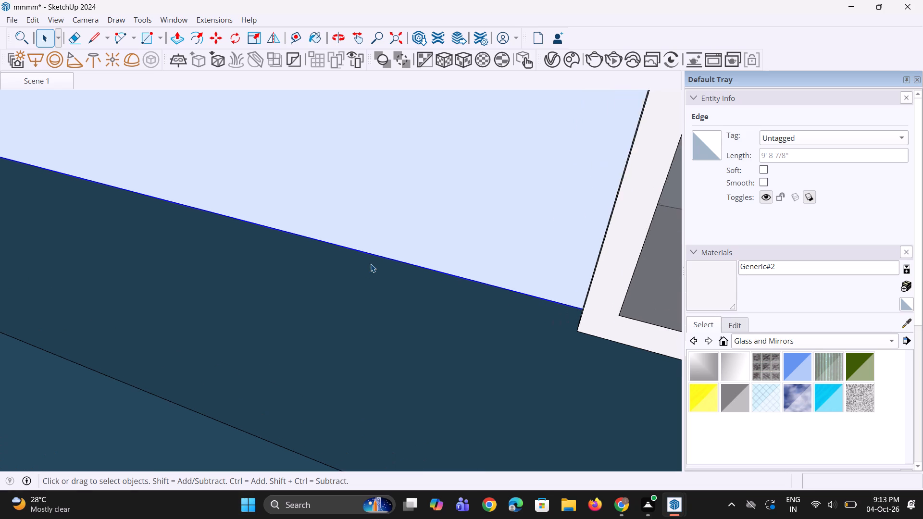
{"action": "scroll", "coordinate": [371, 264], "scroll_direction": "up", "scroll_amount": 2}
{"action": "scroll", "coordinate": [442, 283], "scroll_direction": "down", "scroll_amount": 1}
{"action": "key", "text": "m"}
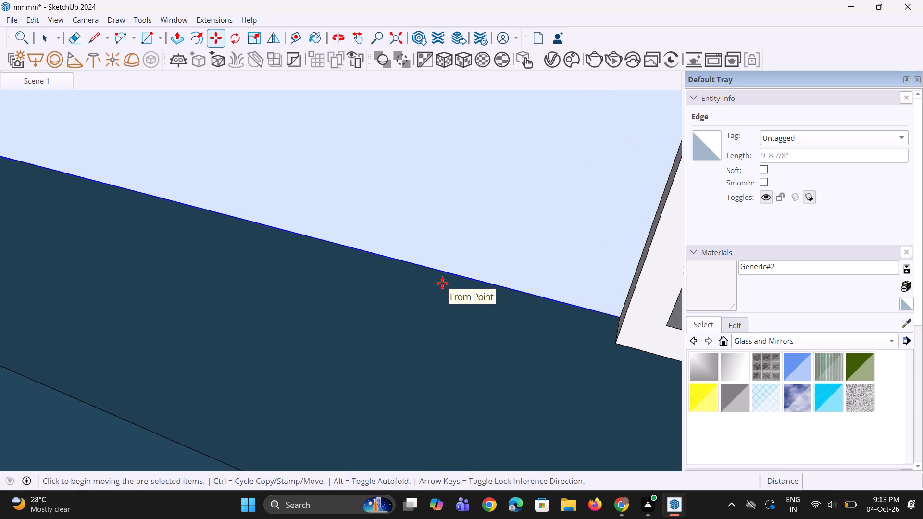
{"action": "left_click", "coordinate": [618, 316]}
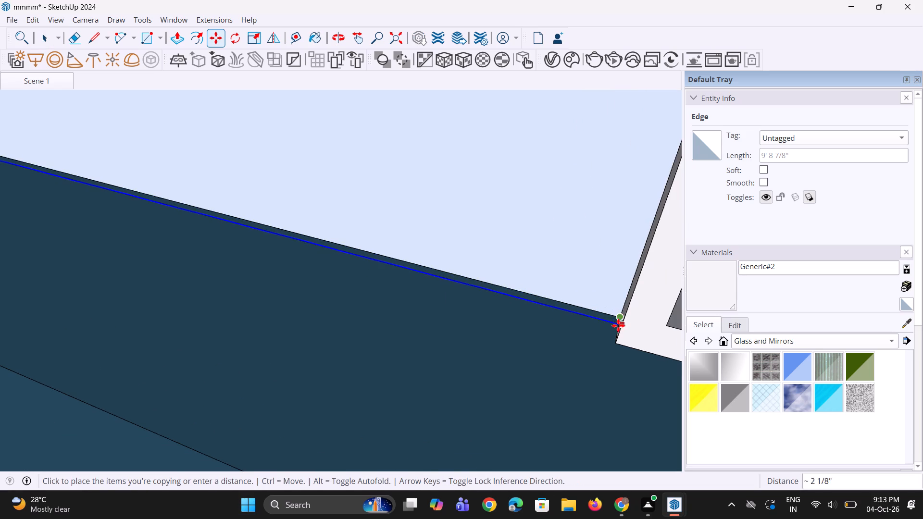
{"action": "left_click", "coordinate": [614, 338]}
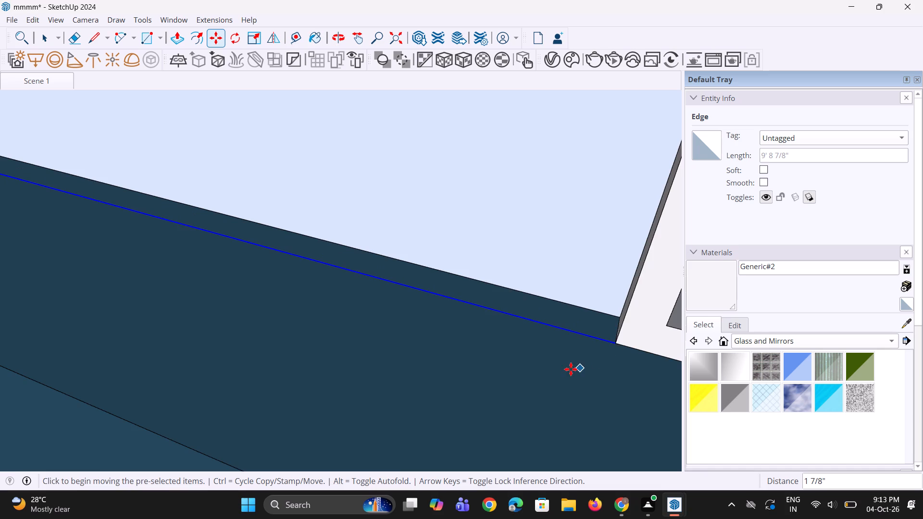
Group the narrow cabinet-top strip below the TV wall with both shelf units' narrow inner side faces.
{"action": "scroll", "coordinate": [571, 369], "scroll_direction": "down", "scroll_amount": 8}
{"action": "middle_click_drag", "start_coordinate": [568, 367], "coordinate": [615, 374]}
{"action": "scroll", "coordinate": [571, 367], "scroll_direction": "up", "scroll_amount": 1}
{"action": "scroll", "coordinate": [531, 262], "scroll_direction": "up", "scroll_amount": 1}
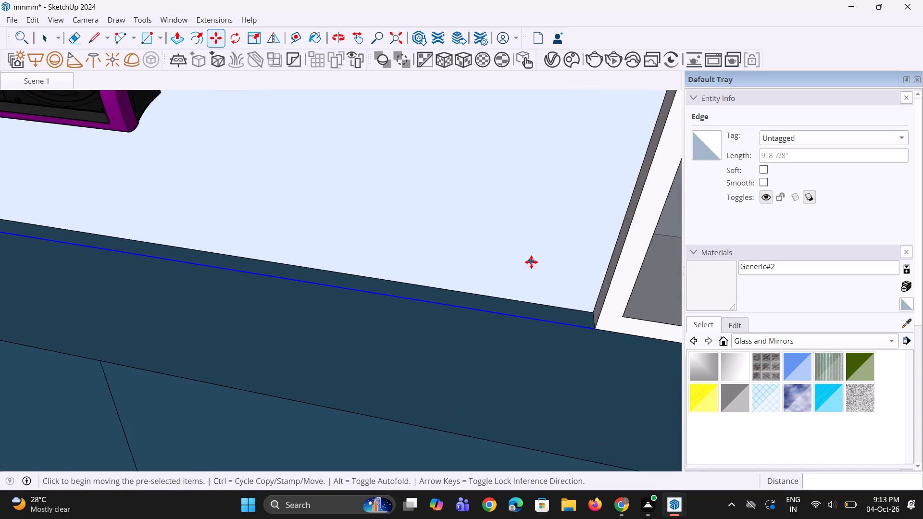
{"action": "scroll", "coordinate": [531, 262], "scroll_direction": "up", "scroll_amount": 4}
{"action": "key", "text": "space"}
{"action": "left_click", "coordinate": [629, 318]}
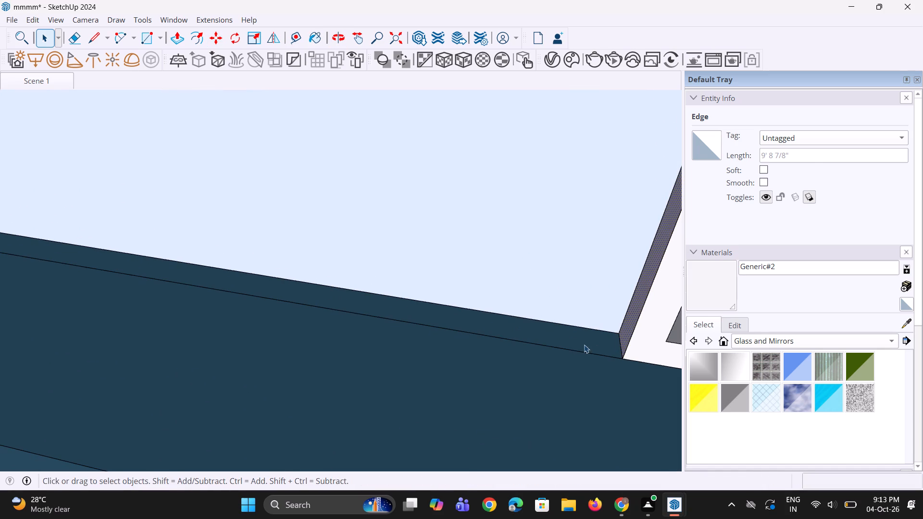
{"action": "left_click", "coordinate": [576, 339], "text": "ctrl"}
{"action": "scroll", "coordinate": [595, 352], "scroll_direction": "down", "scroll_amount": 9}
{"action": "middle_click_drag", "start_coordinate": [592, 354], "coordinate": [527, 334]}
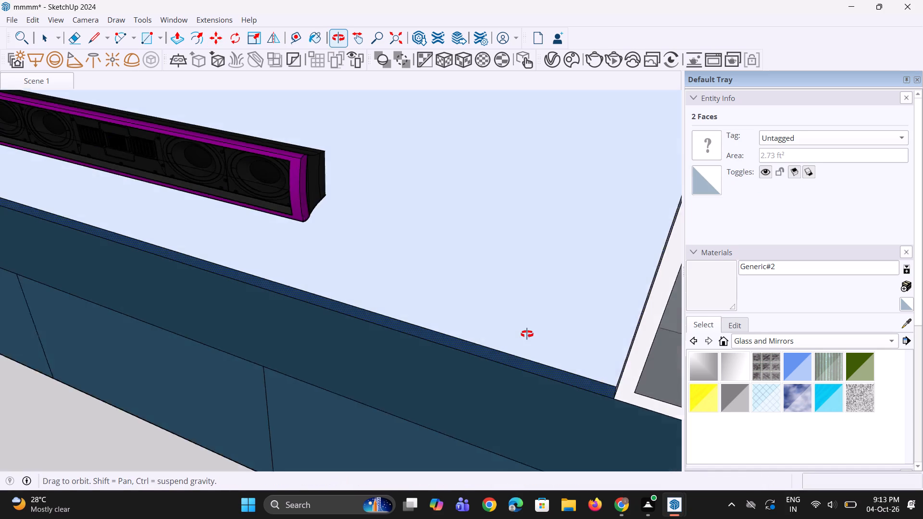
{"action": "middle_click_drag", "start_coordinate": [527, 334], "coordinate": [331, 280]}
{"action": "scroll", "coordinate": [333, 280], "scroll_direction": "down", "scroll_amount": 3}
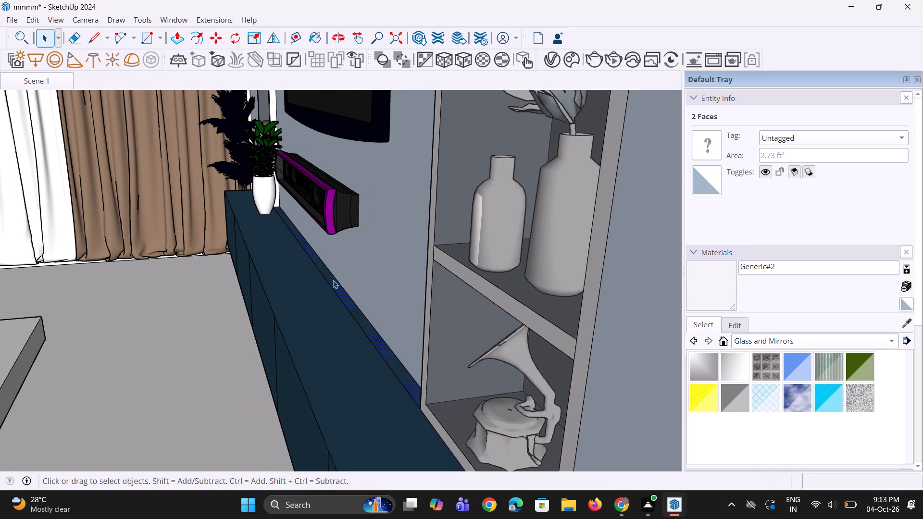
{"action": "scroll", "coordinate": [256, 125], "scroll_direction": "up", "scroll_amount": 2}
{"action": "scroll", "coordinate": [218, 201], "scroll_direction": "down", "scroll_amount": 8}
{"action": "middle_click_drag", "start_coordinate": [210, 228], "coordinate": [215, 230]}
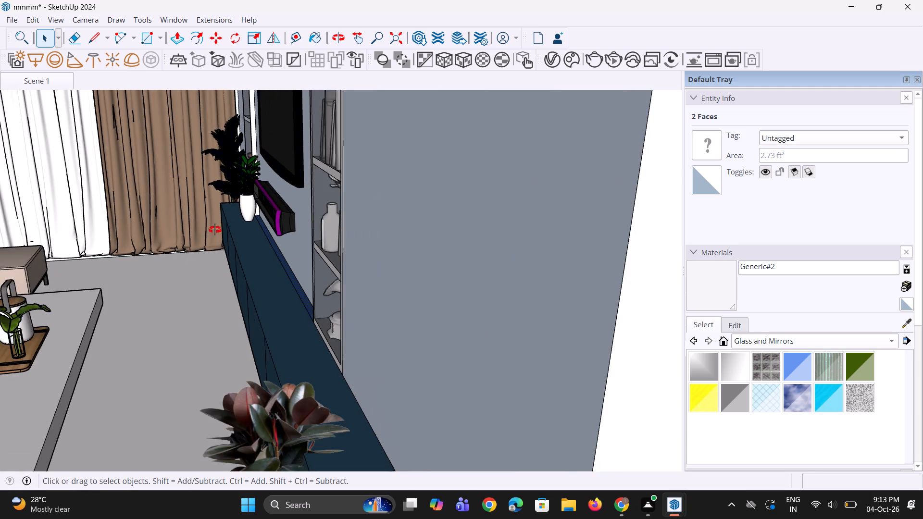
{"action": "middle_click_drag", "start_coordinate": [215, 230], "coordinate": [274, 190]}
{"action": "scroll", "coordinate": [162, 168], "scroll_direction": "up", "scroll_amount": 9}
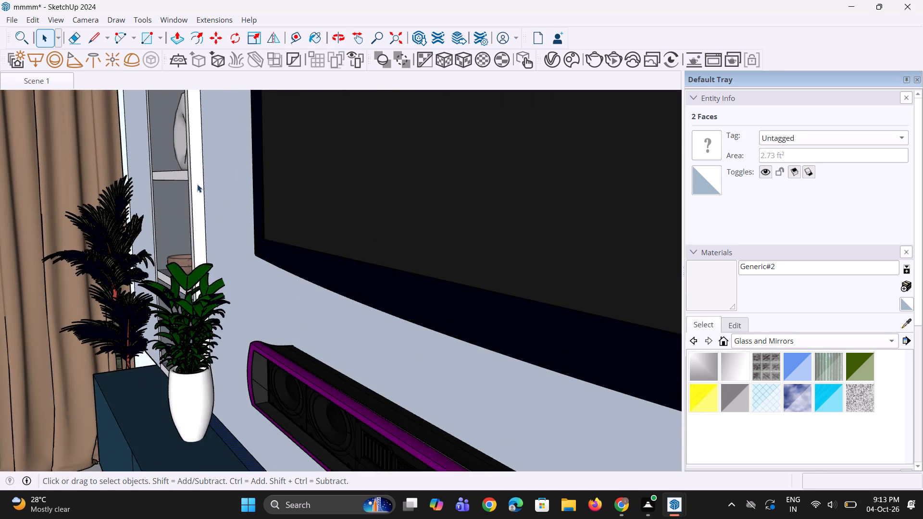
{"action": "scroll", "coordinate": [197, 184], "scroll_direction": "up", "scroll_amount": 3}
{"action": "left_click", "coordinate": [198, 183], "text": "ctrl"}
{"action": "right_click", "coordinate": [198, 183], "text": "ctrl"}
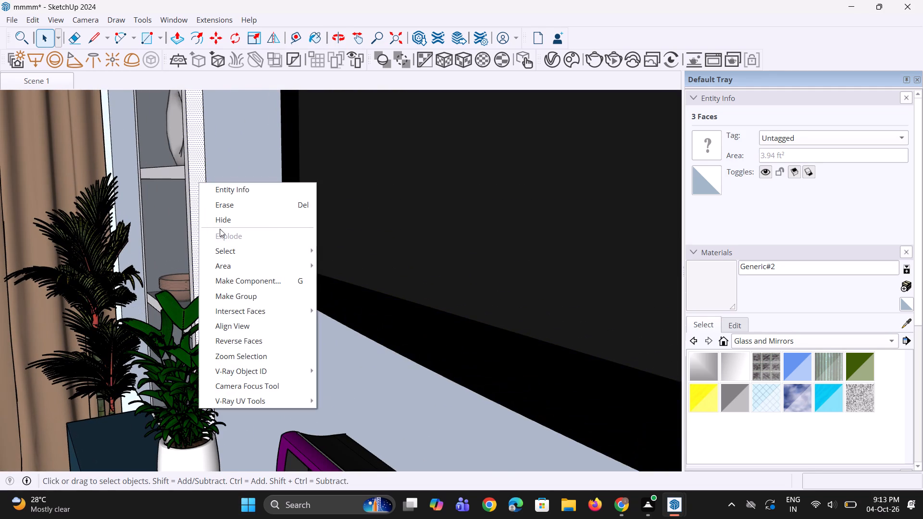
{"action": "left_click", "coordinate": [231, 292]}
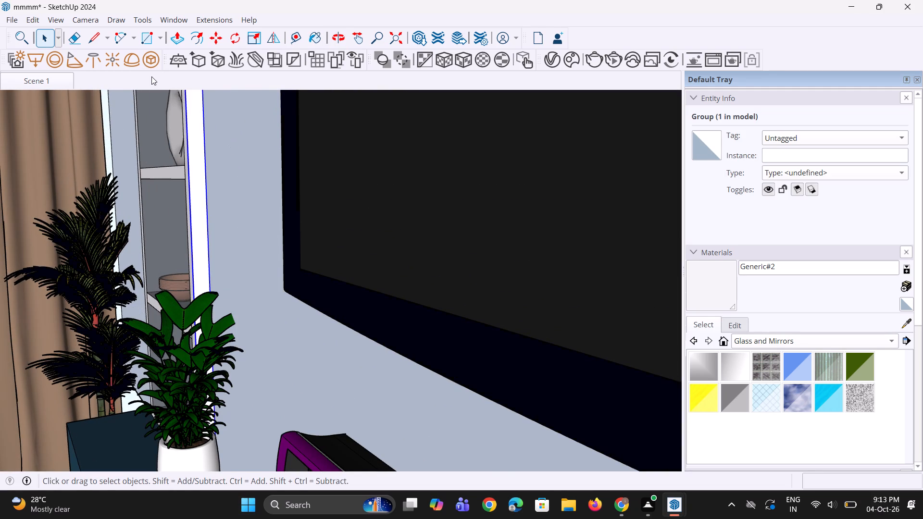
Convert the group of three strips around the TV wall into a V-Ray mesh light.
{"action": "left_click", "coordinate": [150, 62]}
{"action": "scroll", "coordinate": [258, 242], "scroll_direction": "down", "scroll_amount": 7}
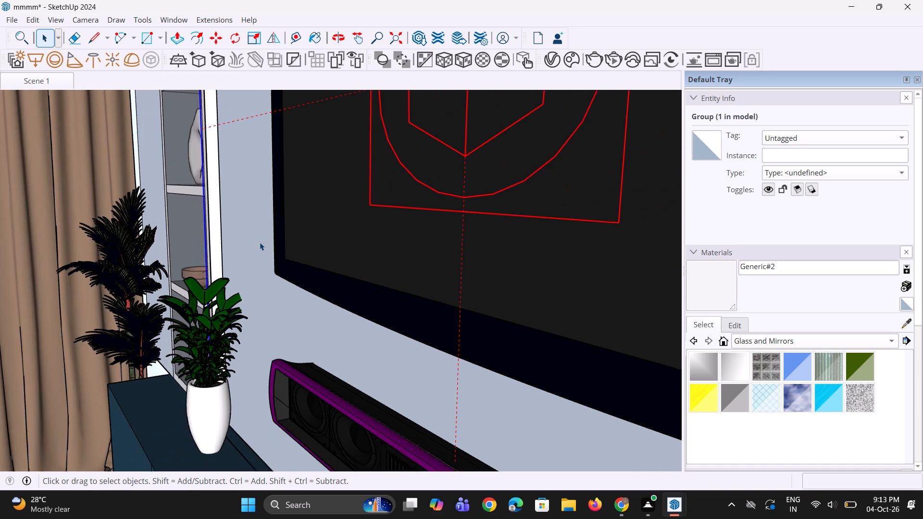
{"action": "scroll", "coordinate": [260, 242], "scroll_direction": "down", "scroll_amount": 14}
{"action": "middle_click_drag", "start_coordinate": [270, 248], "coordinate": [332, 258]}
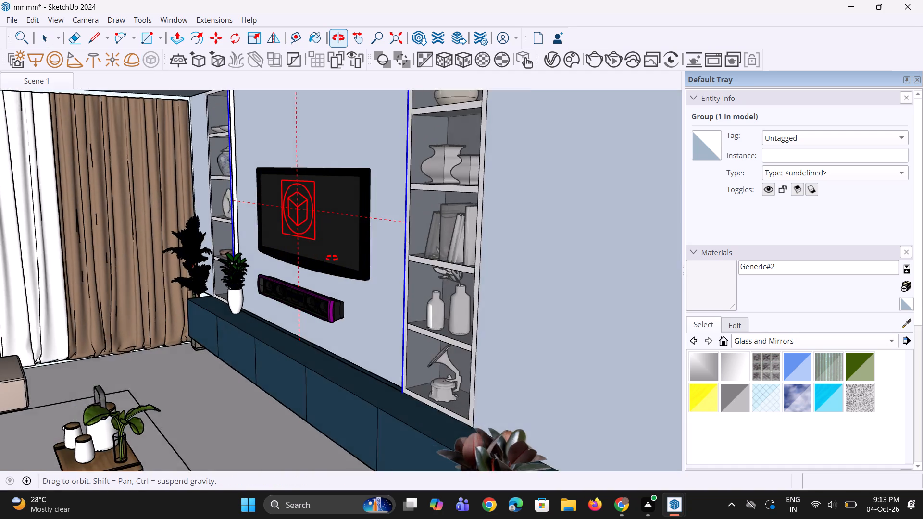
{"action": "middle_click_drag", "start_coordinate": [332, 258], "coordinate": [373, 293]}
{"action": "scroll", "coordinate": [448, 256], "scroll_direction": "down", "scroll_amount": 3}
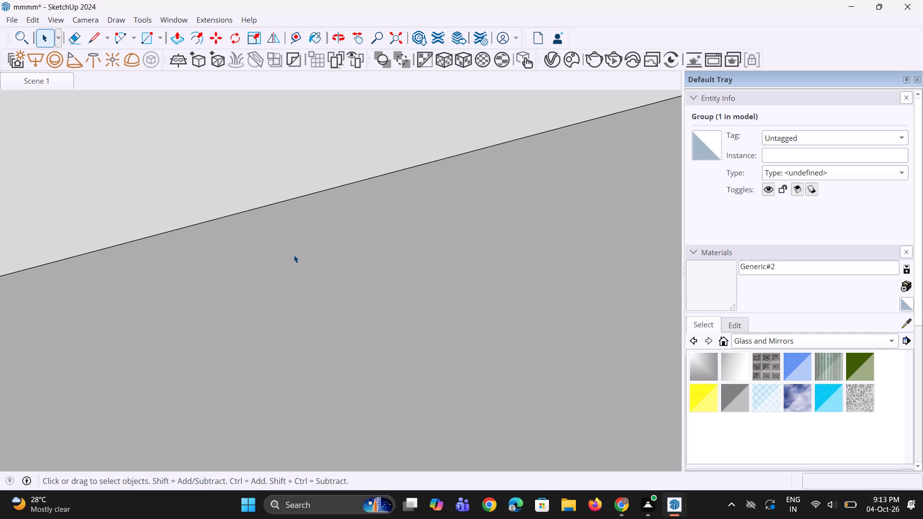
Select the five glass front faces covering the gramophone shelf unit's compartments.
{"action": "left_click", "coordinate": [385, 39]}
{"action": "left_click", "coordinate": [400, 38]}
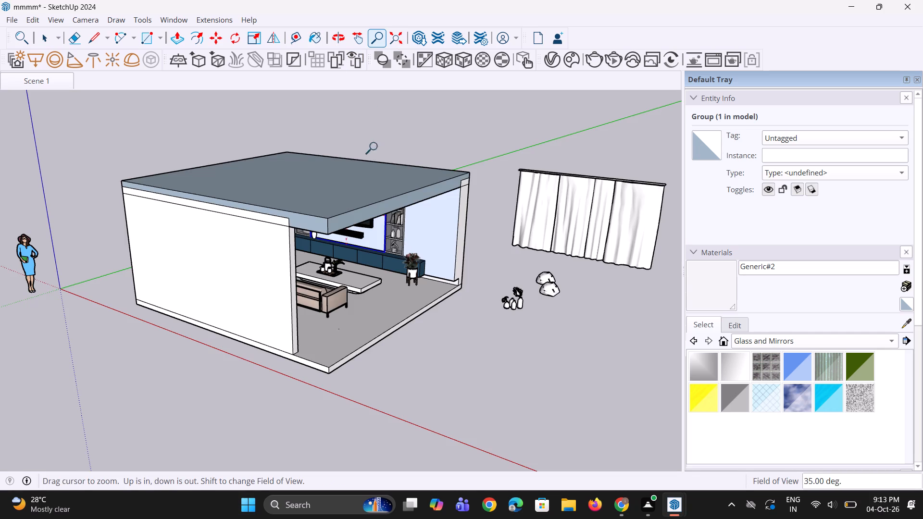
{"action": "middle_click_drag", "start_coordinate": [407, 273], "coordinate": [398, 237]}
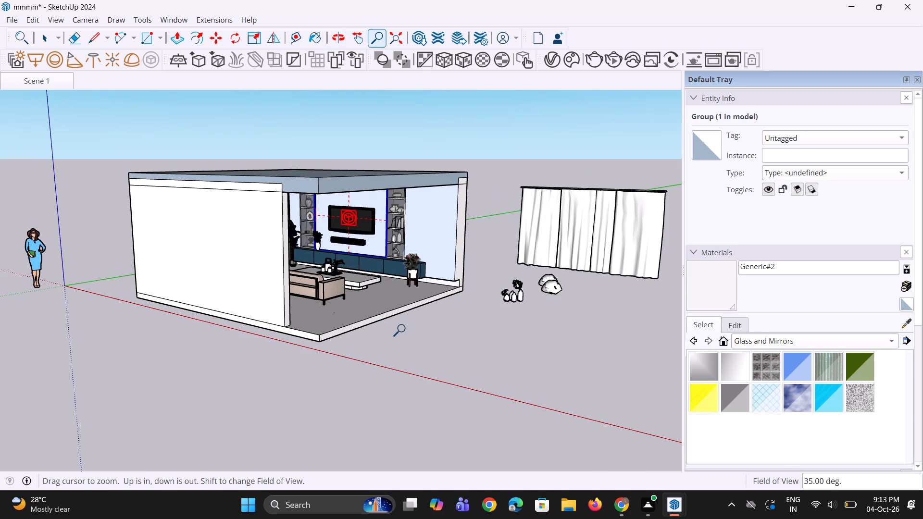
{"action": "key", "text": "space"}
{"action": "key", "text": "space"}
{"action": "scroll", "coordinate": [377, 231], "scroll_direction": "up", "scroll_amount": 2}
{"action": "scroll", "coordinate": [392, 189], "scroll_direction": "up", "scroll_amount": 7}
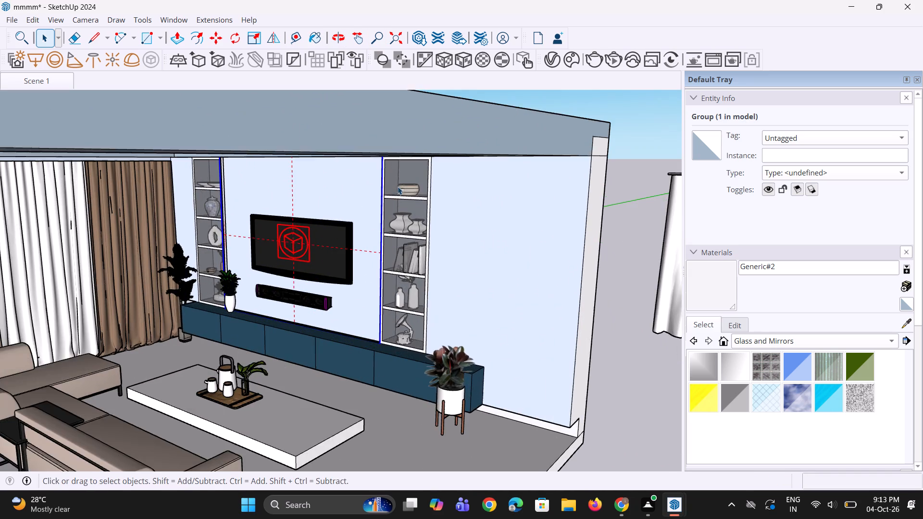
{"action": "middle_click_drag", "start_coordinate": [403, 187], "coordinate": [418, 187]}
{"action": "scroll", "coordinate": [416, 176], "scroll_direction": "up", "scroll_amount": 8}
{"action": "middle_click_drag", "start_coordinate": [416, 176], "coordinate": [428, 144]}
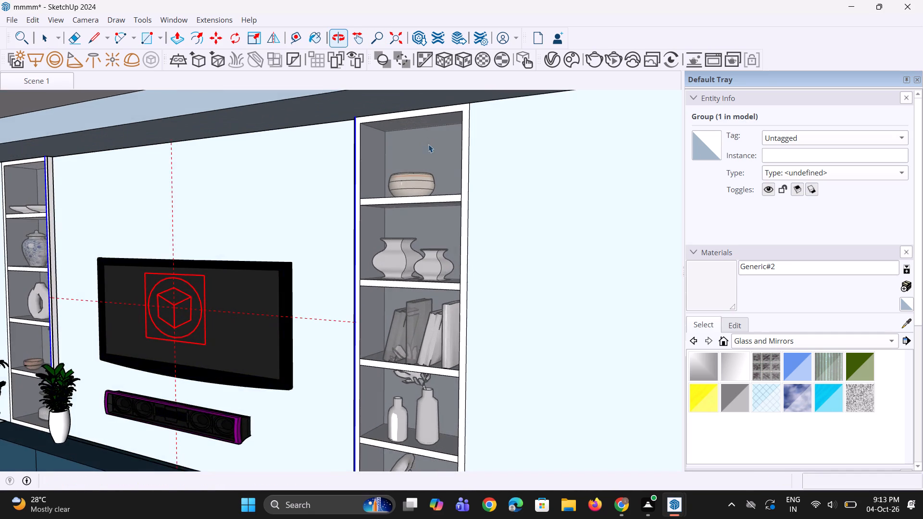
{"action": "scroll", "coordinate": [405, 122], "scroll_direction": "up", "scroll_amount": 5}
{"action": "left_click", "coordinate": [406, 166]}
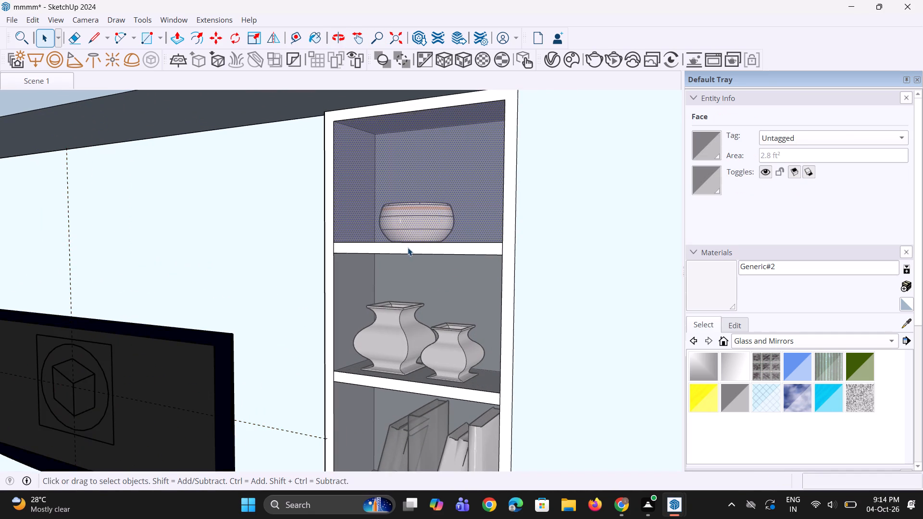
{"action": "scroll", "coordinate": [408, 247], "scroll_direction": "down", "scroll_amount": 3}
{"action": "left_click", "coordinate": [412, 283], "text": "ctrl"}
{"action": "left_click", "coordinate": [416, 384], "text": "ctrl"}
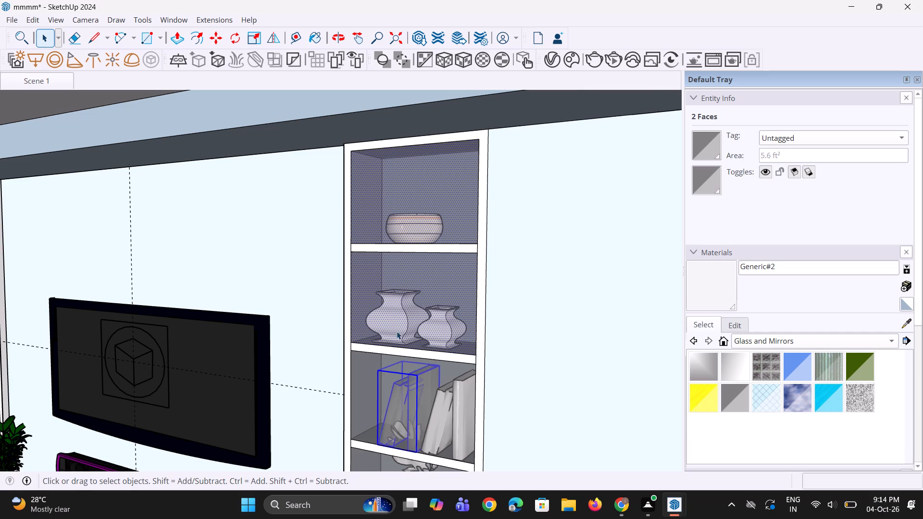
{"action": "scroll", "coordinate": [377, 258], "scroll_direction": "down", "scroll_amount": 4}
{"action": "left_click", "coordinate": [428, 268]}
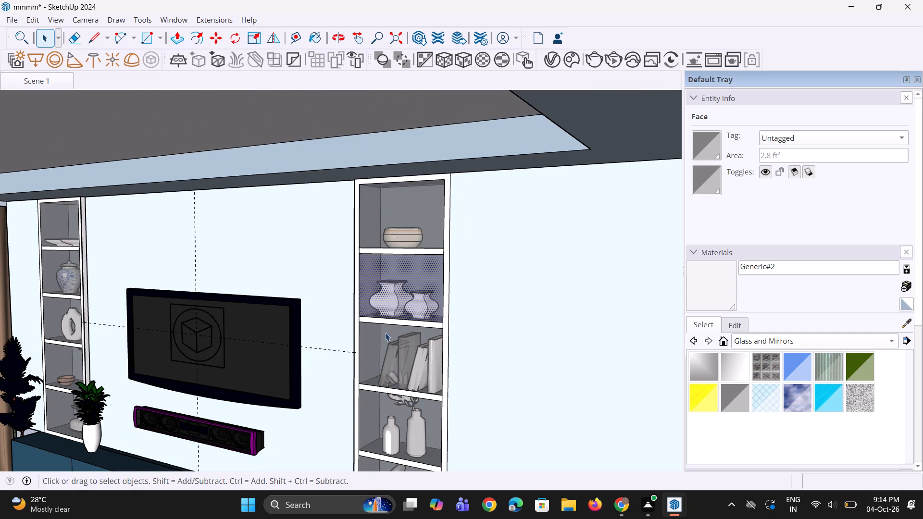
{"action": "left_click", "coordinate": [381, 338], "text": "ctrl"}
{"action": "left_click", "coordinate": [383, 404], "text": "ctrl"}
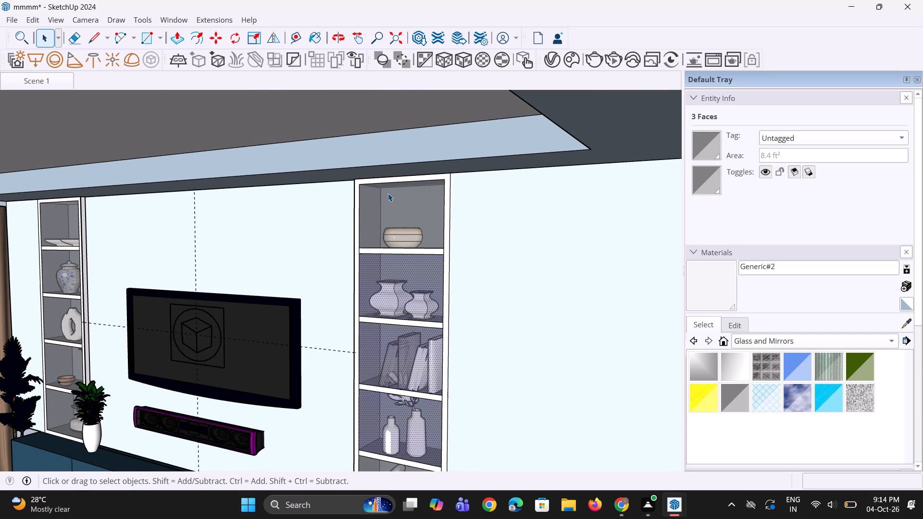
{"action": "scroll", "coordinate": [384, 203], "scroll_direction": "up", "scroll_amount": 7, "text": "ctrl"}
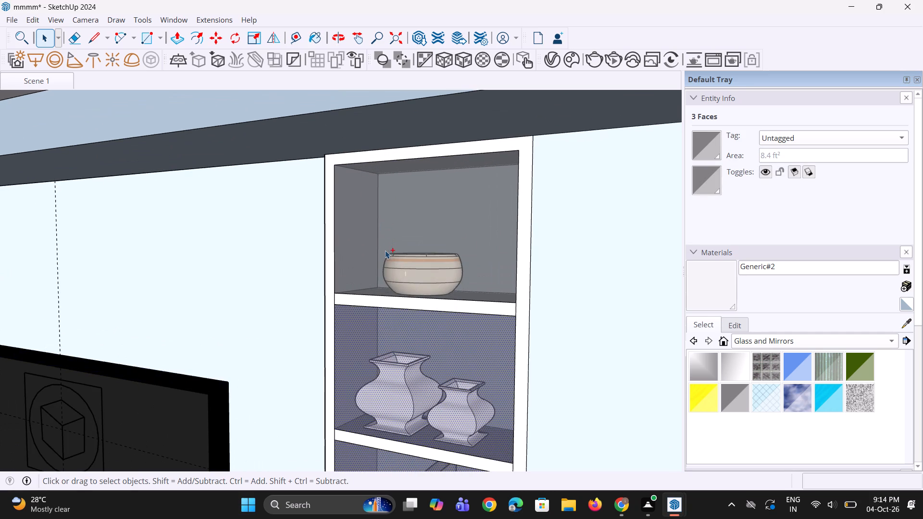
{"action": "left_click", "coordinate": [374, 236], "text": "ctrl"}
{"action": "scroll", "coordinate": [358, 200], "scroll_direction": "down", "scroll_amount": 12}
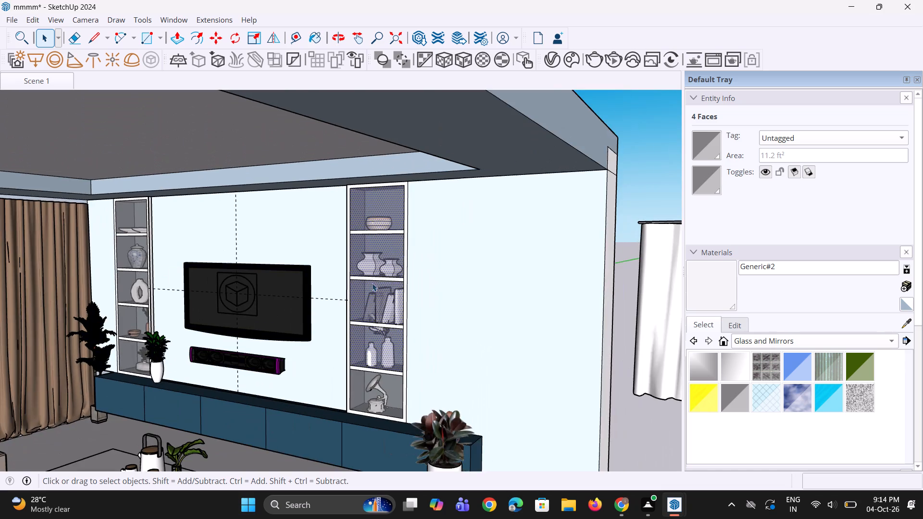
{"action": "scroll", "coordinate": [381, 324], "scroll_direction": "up", "scroll_amount": 7}
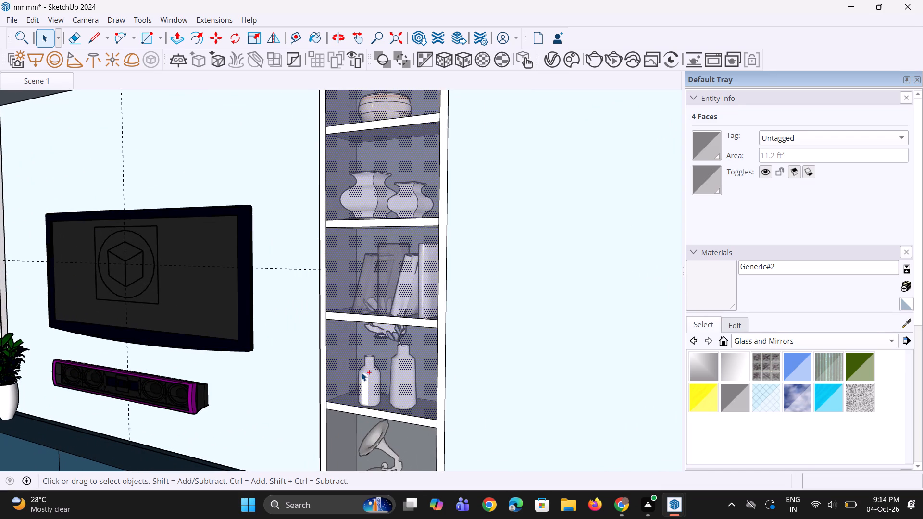
{"action": "left_click", "coordinate": [348, 371], "text": "ctrl"}
{"action": "scroll", "coordinate": [332, 338], "scroll_direction": "down", "scroll_amount": 4}
{"action": "scroll", "coordinate": [368, 423], "scroll_direction": "up", "scroll_amount": 3}
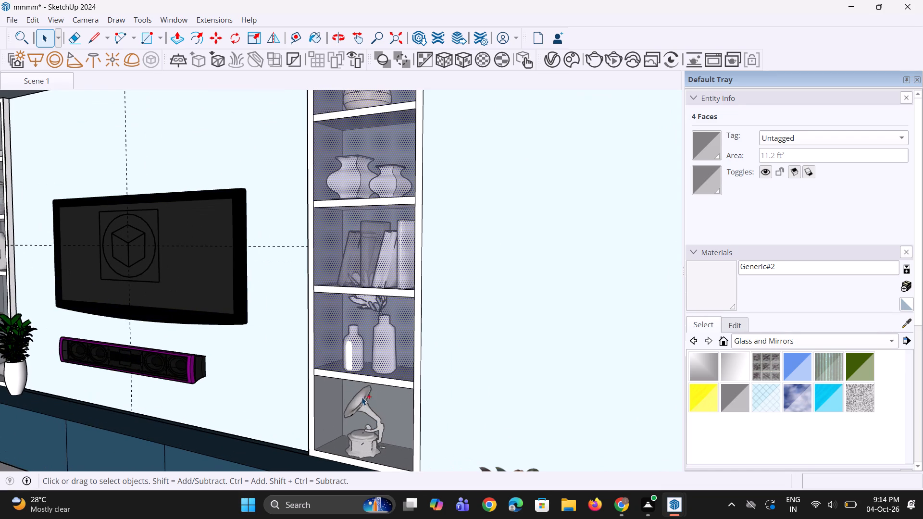
{"action": "left_click", "coordinate": [341, 404], "text": "ctrl"}
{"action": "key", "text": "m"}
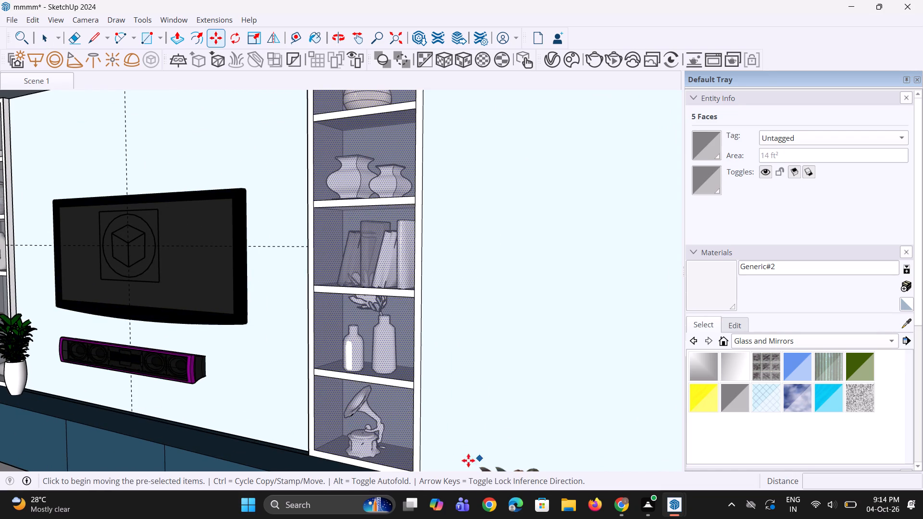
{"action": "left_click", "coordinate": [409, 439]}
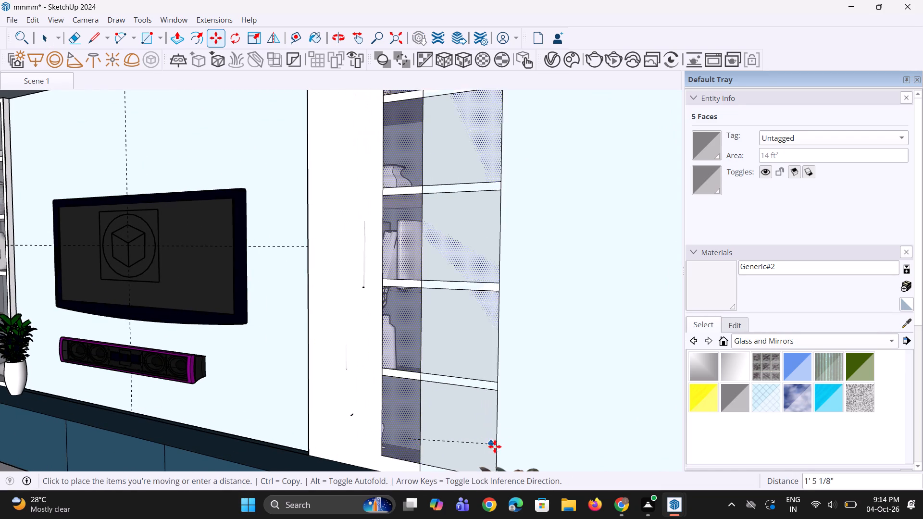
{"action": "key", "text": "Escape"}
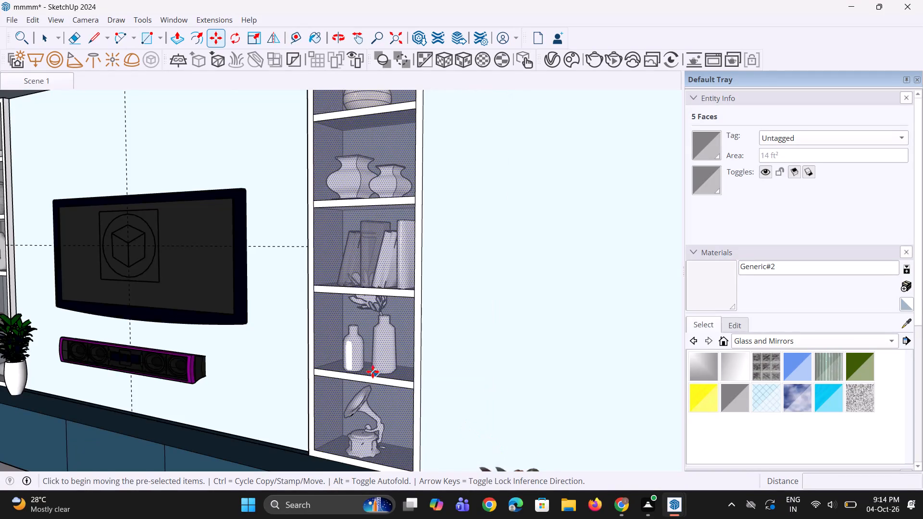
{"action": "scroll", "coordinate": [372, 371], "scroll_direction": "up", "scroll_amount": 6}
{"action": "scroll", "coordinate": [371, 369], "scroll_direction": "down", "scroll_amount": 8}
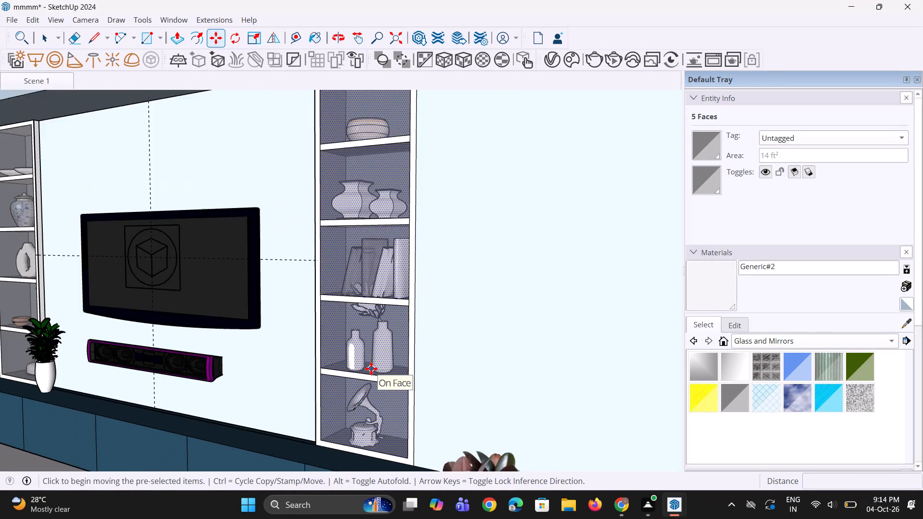
Examine the TV wall and the selected shelf glass up close, from within the furnished room and from outside.
{"action": "scroll", "coordinate": [371, 369], "scroll_direction": "down", "scroll_amount": 5}
{"action": "key", "text": "space"}
{"action": "key", "text": "space"}
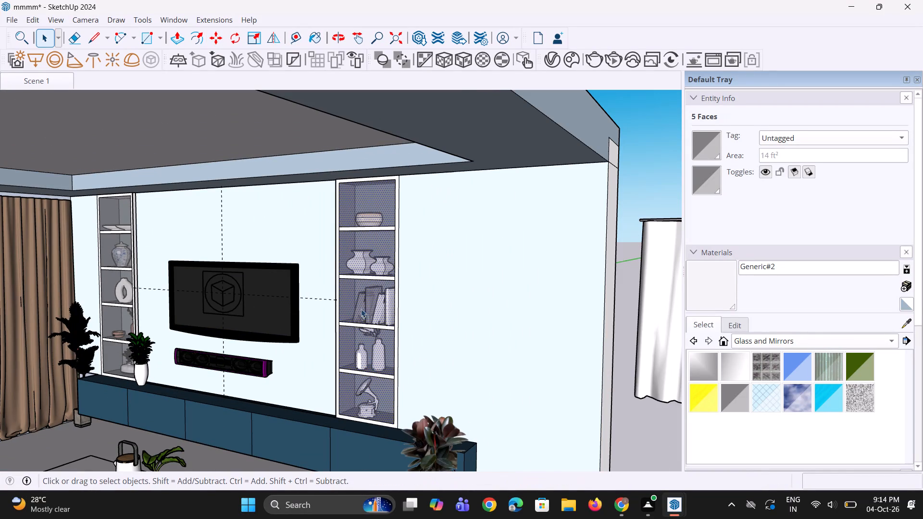
{"action": "scroll", "coordinate": [361, 302], "scroll_direction": "up", "scroll_amount": 2}
{"action": "scroll", "coordinate": [351, 200], "scroll_direction": "up", "scroll_amount": 7}
{"action": "middle_click_drag", "start_coordinate": [357, 194], "coordinate": [369, 197]}
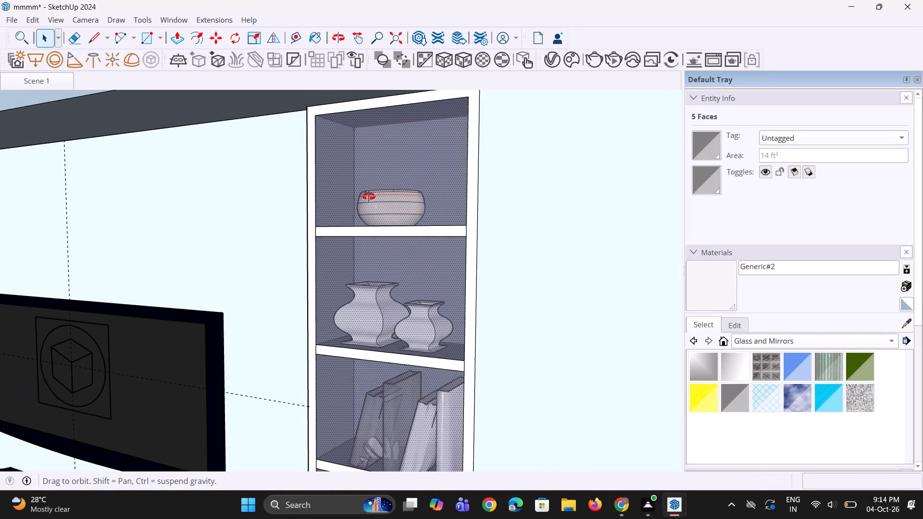
{"action": "middle_click_drag", "start_coordinate": [369, 197], "coordinate": [423, 216]}
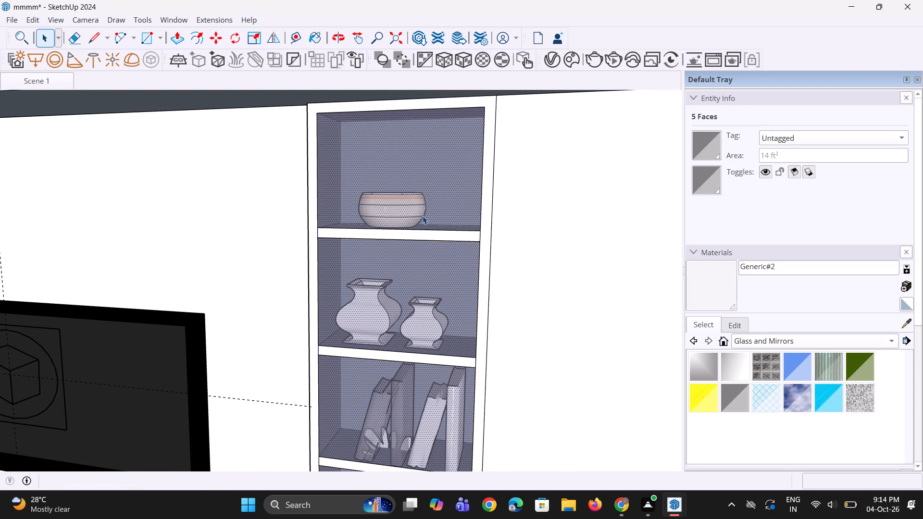
{"action": "scroll", "coordinate": [423, 216], "scroll_direction": "down", "scroll_amount": 11}
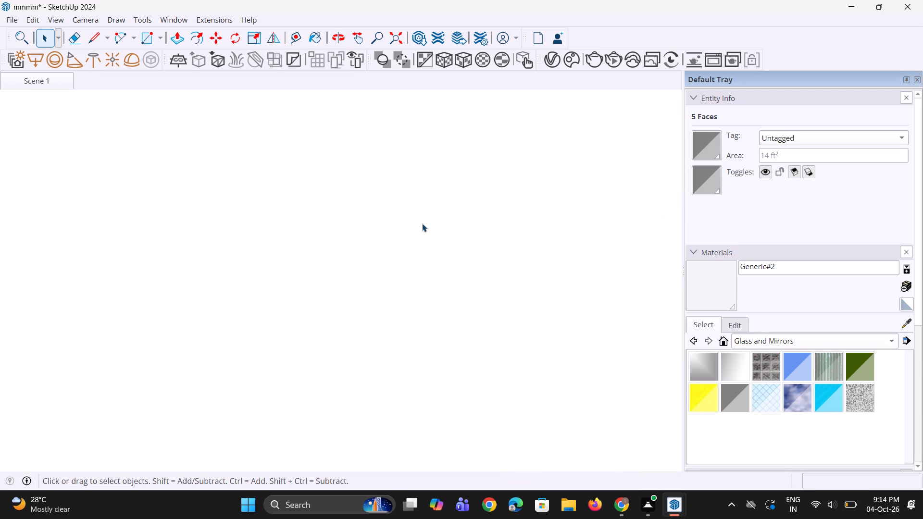
{"action": "left_click", "coordinate": [405, 38]}
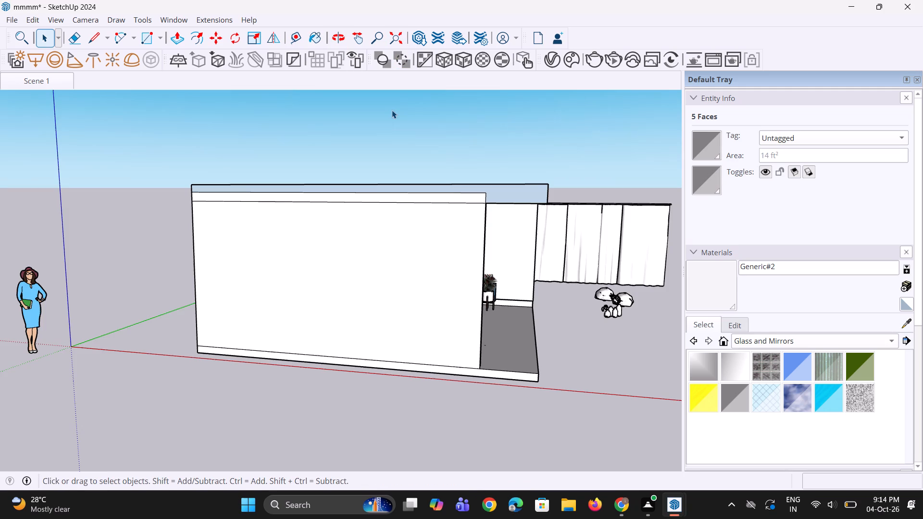
{"action": "middle_click_drag", "start_coordinate": [392, 255], "coordinate": [238, 243]}
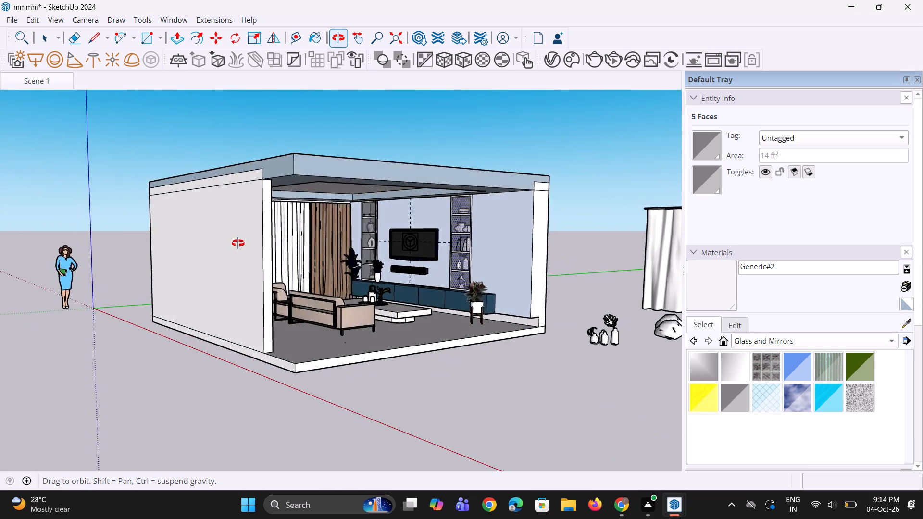
{"action": "middle_click_drag", "start_coordinate": [238, 243], "coordinate": [330, 285]}
{"action": "scroll", "coordinate": [355, 275], "scroll_direction": "up", "scroll_amount": 3}
{"action": "scroll", "coordinate": [437, 260], "scroll_direction": "up", "scroll_amount": 1}
{"action": "middle_click_drag", "start_coordinate": [438, 260], "coordinate": [398, 213]}
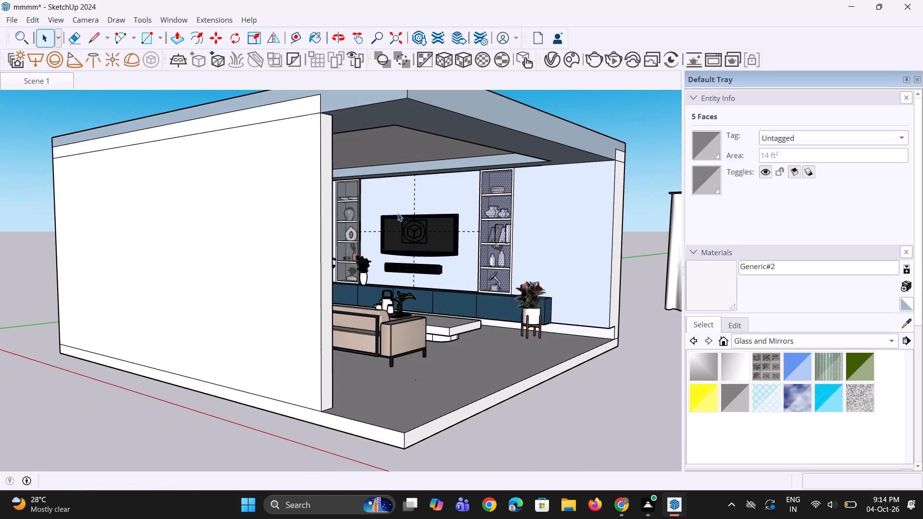
{"action": "scroll", "coordinate": [398, 213], "scroll_direction": "up", "scroll_amount": 5}
{"action": "middle_click_drag", "start_coordinate": [374, 211], "coordinate": [351, 208]}
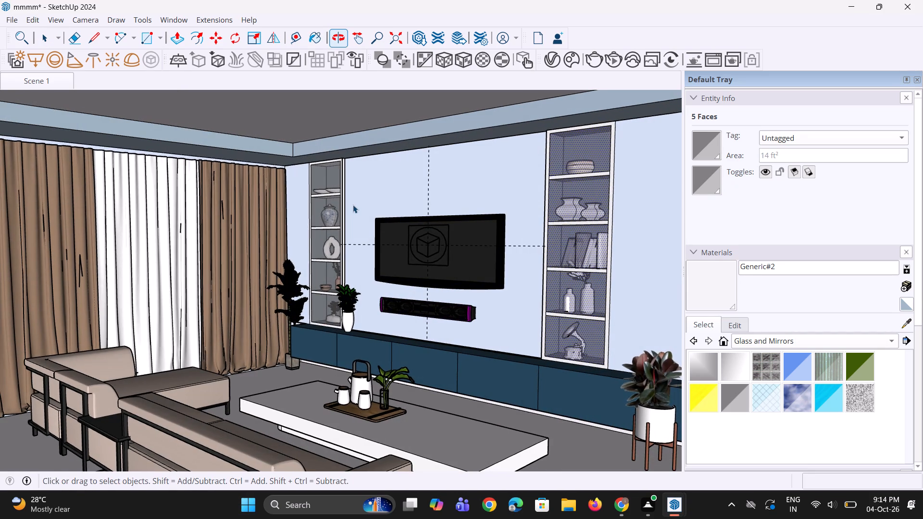
{"action": "scroll", "coordinate": [353, 204], "scroll_direction": "down", "scroll_amount": 2}
{"action": "scroll", "coordinate": [353, 204], "scroll_direction": "up", "scroll_amount": 2}
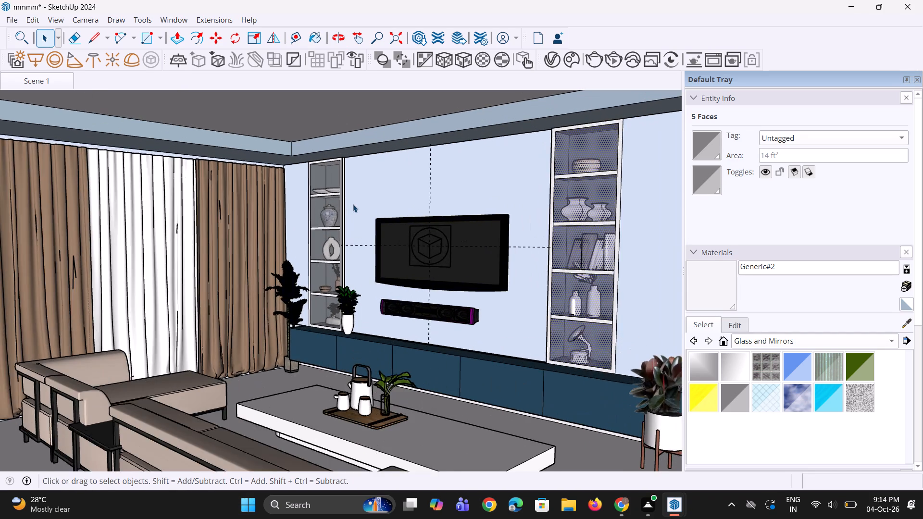
{"action": "scroll", "coordinate": [353, 204], "scroll_direction": "down", "scroll_amount": 1}
{"action": "middle_click", "coordinate": [353, 204]}
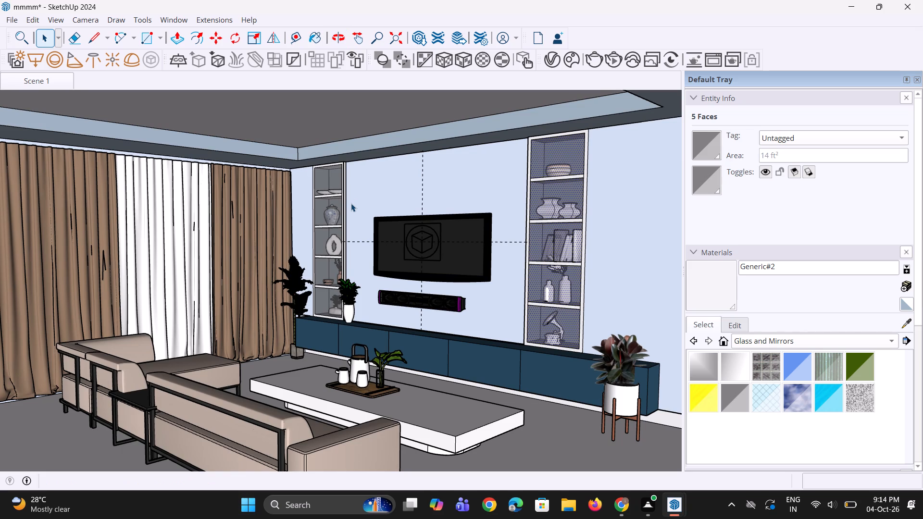
{"action": "scroll", "coordinate": [351, 203], "scroll_direction": "down", "scroll_amount": 1}
{"action": "scroll", "coordinate": [351, 203], "scroll_direction": "up", "scroll_amount": 1}
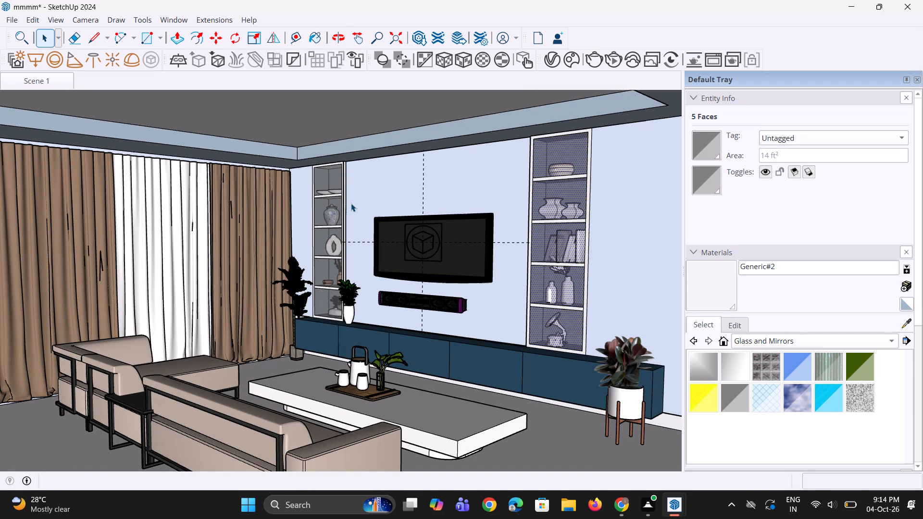
{"action": "scroll", "coordinate": [353, 217], "scroll_direction": "down", "scroll_amount": 1}
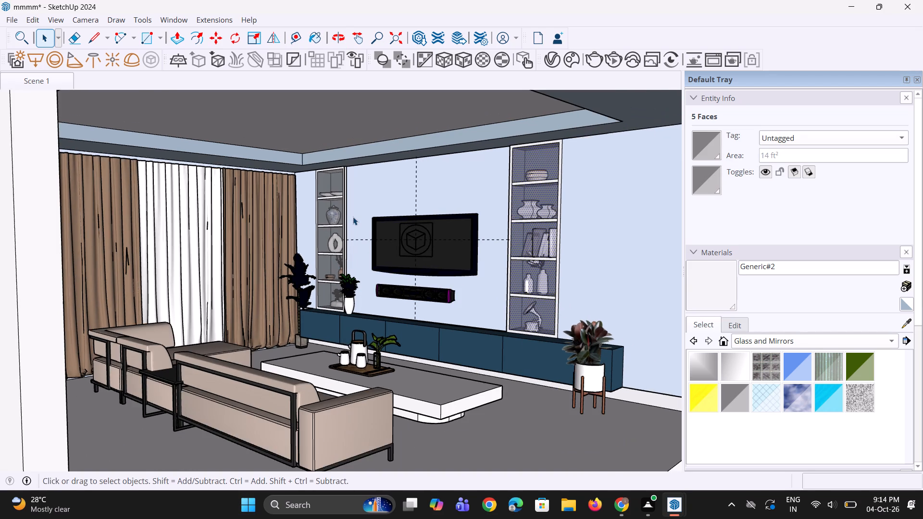
{"action": "scroll", "coordinate": [353, 217], "scroll_direction": "down", "scroll_amount": 1}
{"action": "middle_click_drag", "start_coordinate": [371, 283], "coordinate": [353, 301]}
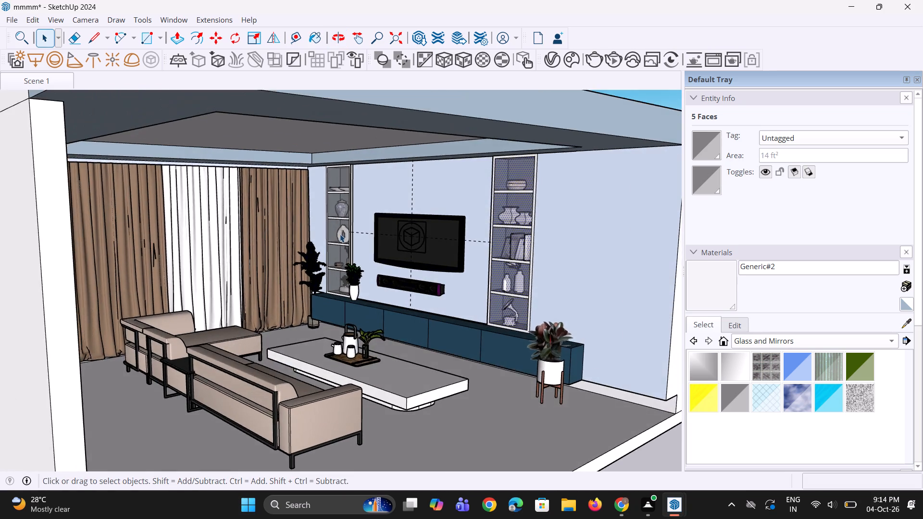
{"action": "scroll", "coordinate": [340, 234], "scroll_direction": "down", "scroll_amount": 3}
{"action": "middle_click_drag", "start_coordinate": [364, 276], "coordinate": [360, 254]}
{"action": "scroll", "coordinate": [357, 253], "scroll_direction": "up", "scroll_amount": 2}
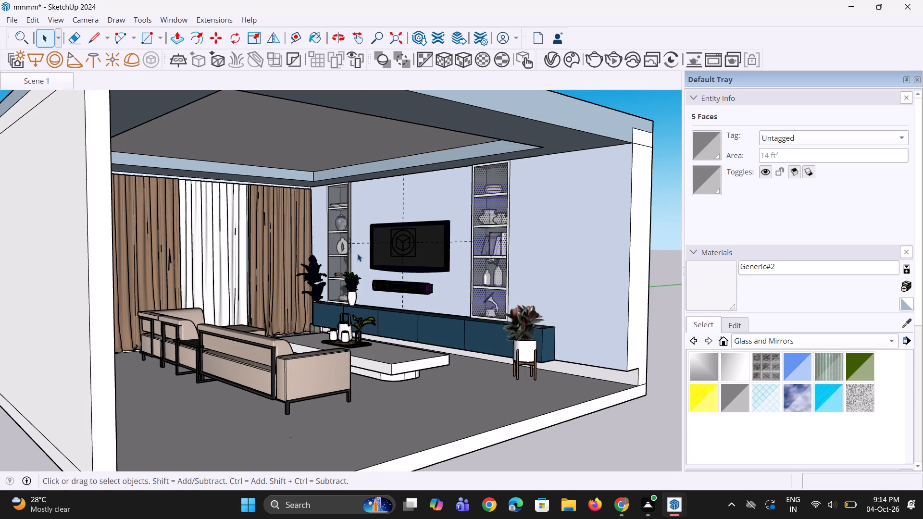
{"action": "middle_click_drag", "start_coordinate": [357, 253], "coordinate": [349, 253]}
{"action": "scroll", "coordinate": [347, 249], "scroll_direction": "up", "scroll_amount": 1}
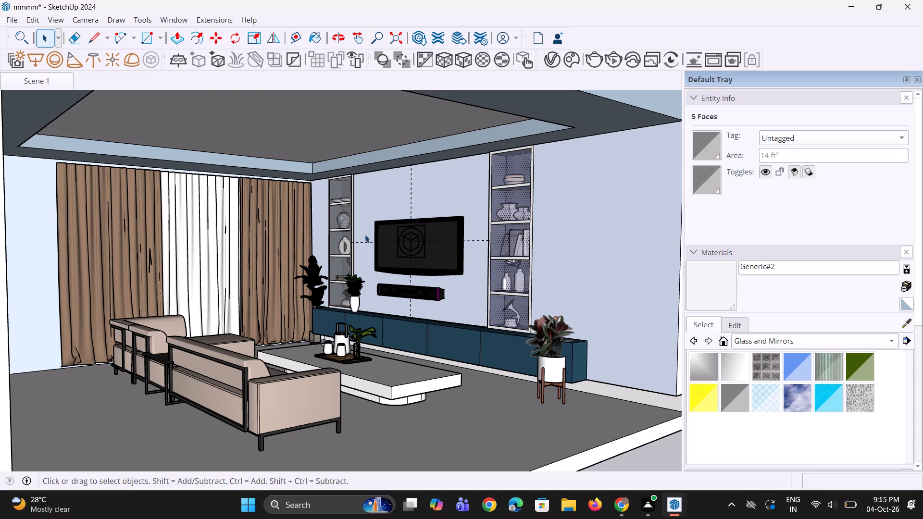
{"action": "scroll", "coordinate": [332, 221], "scroll_direction": "down", "scroll_amount": 5}
{"action": "middle_click_drag", "start_coordinate": [331, 242], "coordinate": [326, 293]}
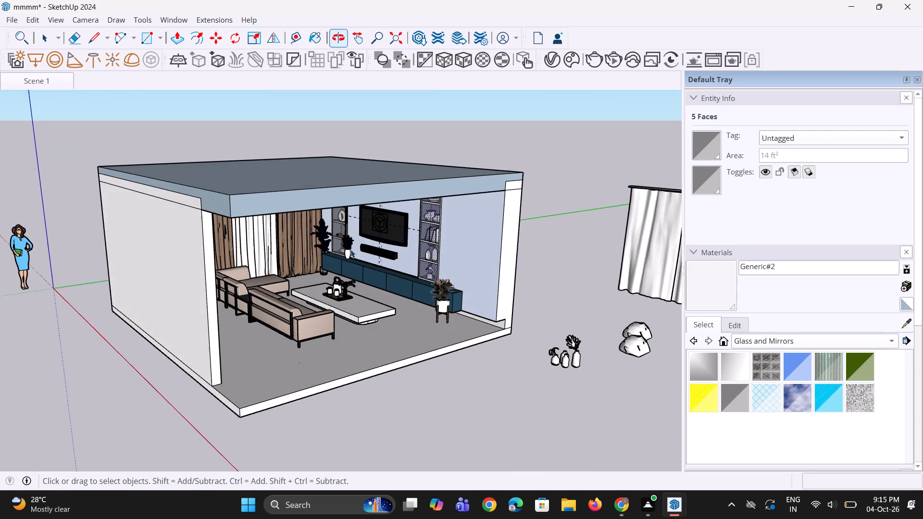
Delete the five selected glass front faces of the gramophone shelf unit.
{"action": "scroll", "coordinate": [366, 232], "scroll_direction": "up", "scroll_amount": 6}
{"action": "middle_click_drag", "start_coordinate": [423, 227], "coordinate": [458, 202]}
{"action": "scroll", "coordinate": [430, 224], "scroll_direction": "up", "scroll_amount": 1}
{"action": "scroll", "coordinate": [499, 174], "scroll_direction": "up", "scroll_amount": 3}
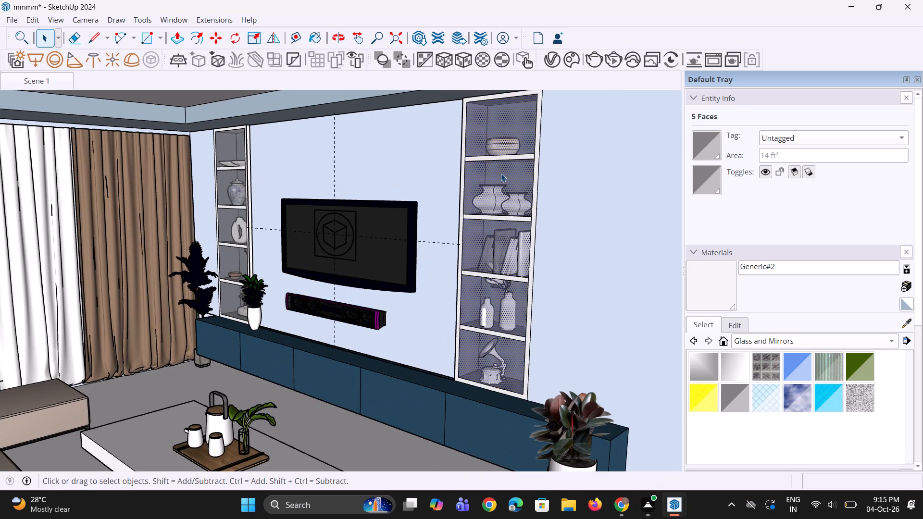
{"action": "key", "text": "Delete"}
Show the entire model and save the file.
{"action": "middle_click_drag", "start_coordinate": [485, 186], "coordinate": [540, 237]}
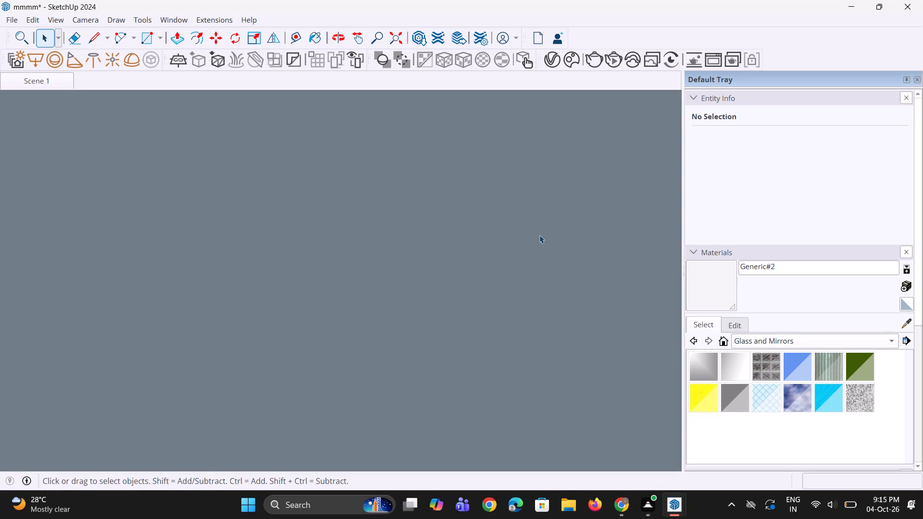
{"action": "middle_click_drag", "start_coordinate": [537, 235], "coordinate": [515, 159]}
{"action": "left_click", "coordinate": [408, 36]}
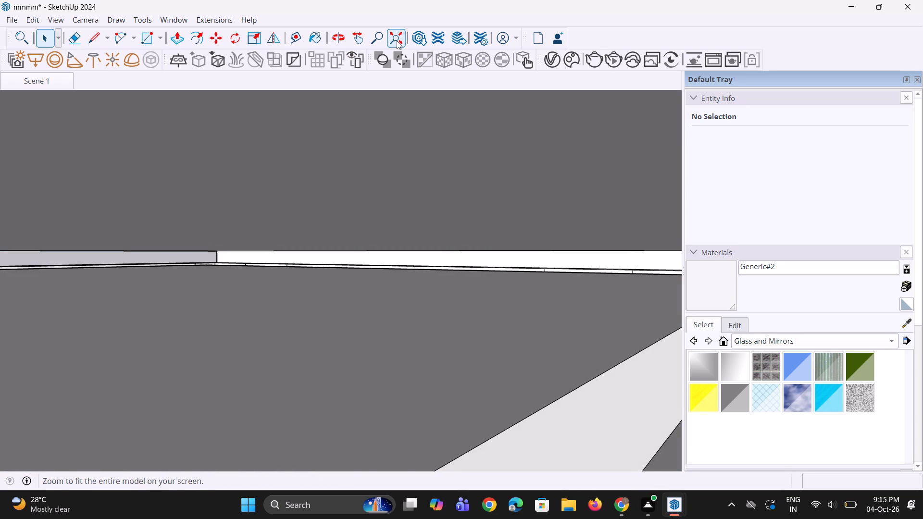
{"action": "left_click", "coordinate": [397, 41]}
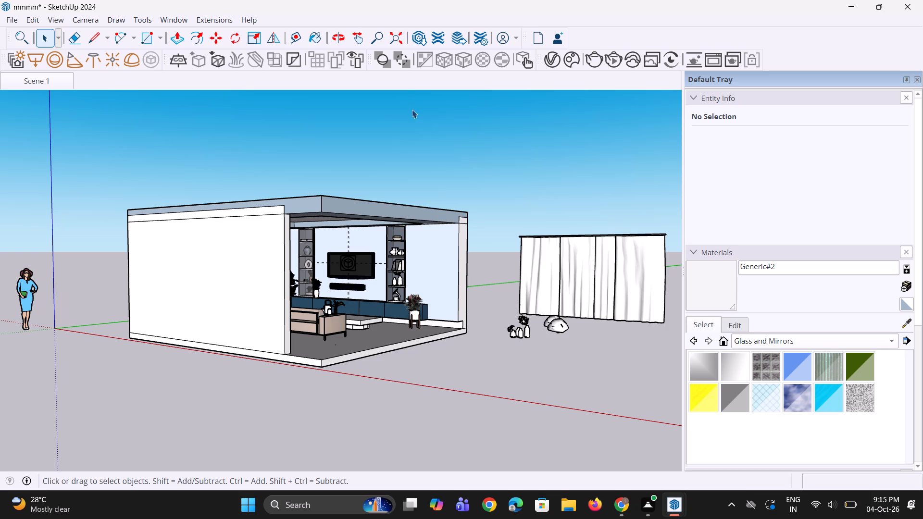
{"action": "key", "text": "ctrl+s"}
Copy the back edge of the top compartment's ceiling a short distance forward in the gramophone shelf unit.
{"action": "scroll", "coordinate": [391, 245], "scroll_direction": "down", "scroll_amount": 1}
{"action": "middle_click_drag", "start_coordinate": [390, 246], "coordinate": [366, 239]}
{"action": "scroll", "coordinate": [393, 203], "scroll_direction": "up", "scroll_amount": 2}
{"action": "scroll", "coordinate": [345, 205], "scroll_direction": "up", "scroll_amount": 2}
{"action": "scroll", "coordinate": [362, 259], "scroll_direction": "up", "scroll_amount": 1}
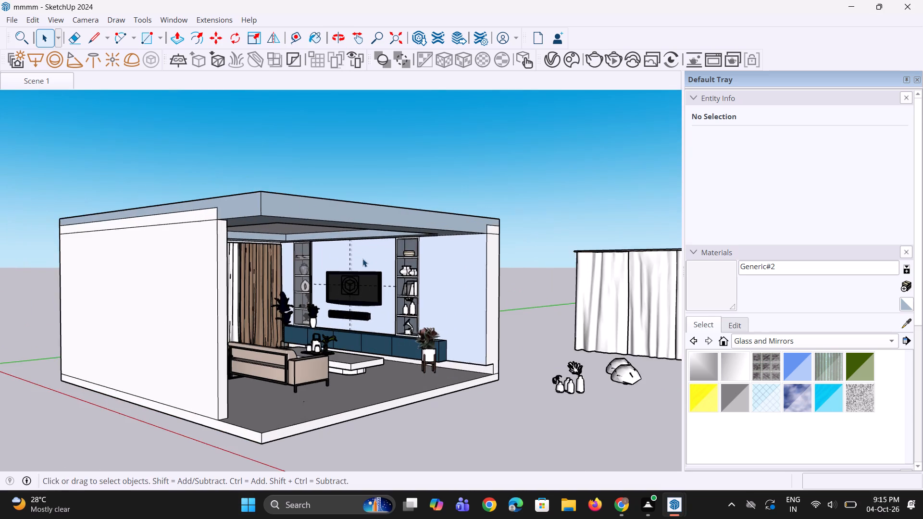
{"action": "scroll", "coordinate": [362, 259], "scroll_direction": "up", "scroll_amount": 2}
{"action": "scroll", "coordinate": [419, 245], "scroll_direction": "up", "scroll_amount": 8}
{"action": "middle_click_drag", "start_coordinate": [436, 236], "coordinate": [429, 252]}
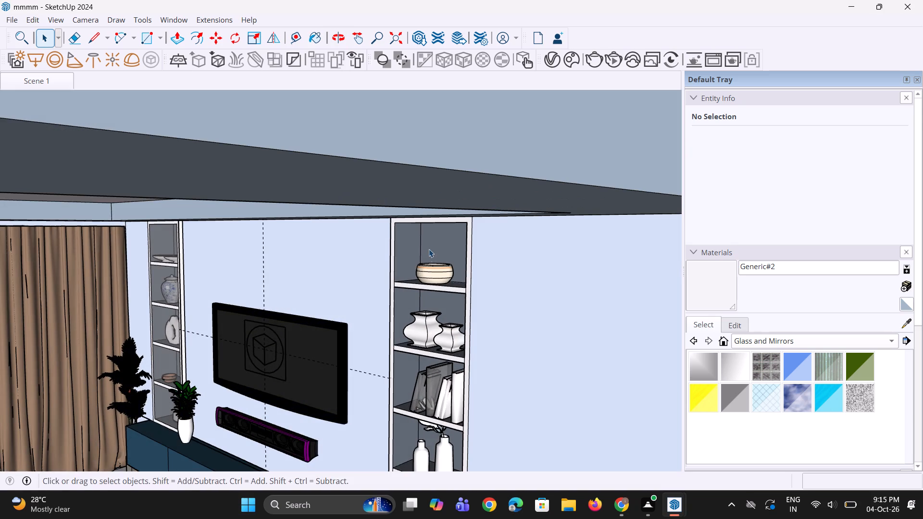
{"action": "scroll", "coordinate": [428, 255], "scroll_direction": "up", "scroll_amount": 1}
{"action": "middle_click_drag", "start_coordinate": [428, 255], "coordinate": [395, 238]}
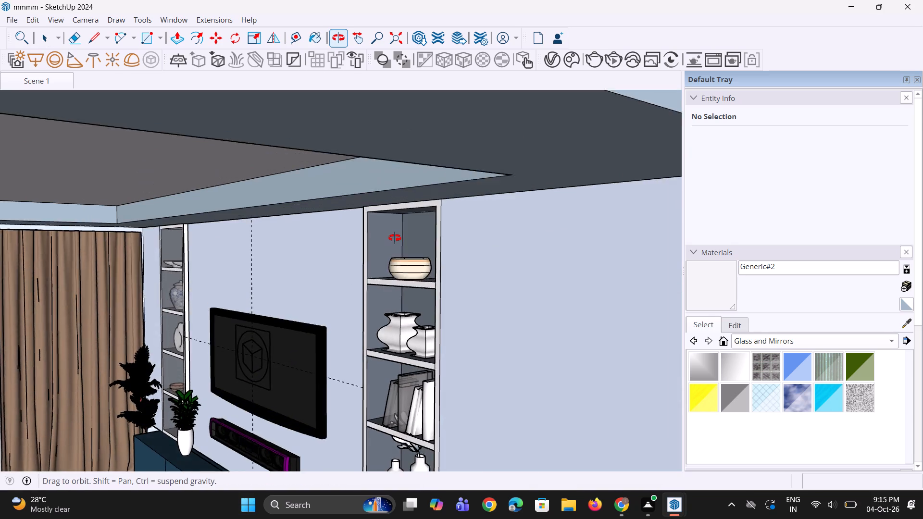
{"action": "middle_click_drag", "start_coordinate": [395, 238], "coordinate": [397, 223]}
{"action": "scroll", "coordinate": [397, 223], "scroll_direction": "up", "scroll_amount": 6}
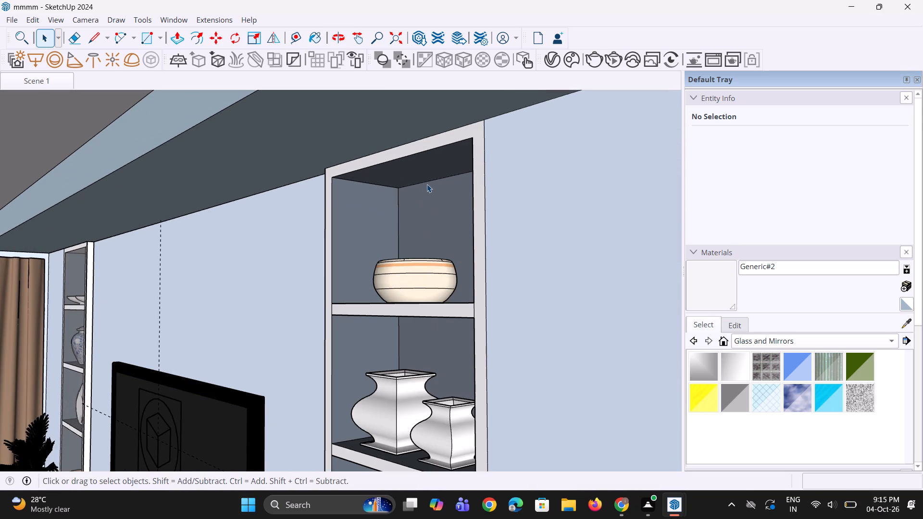
{"action": "left_click", "coordinate": [427, 184]}
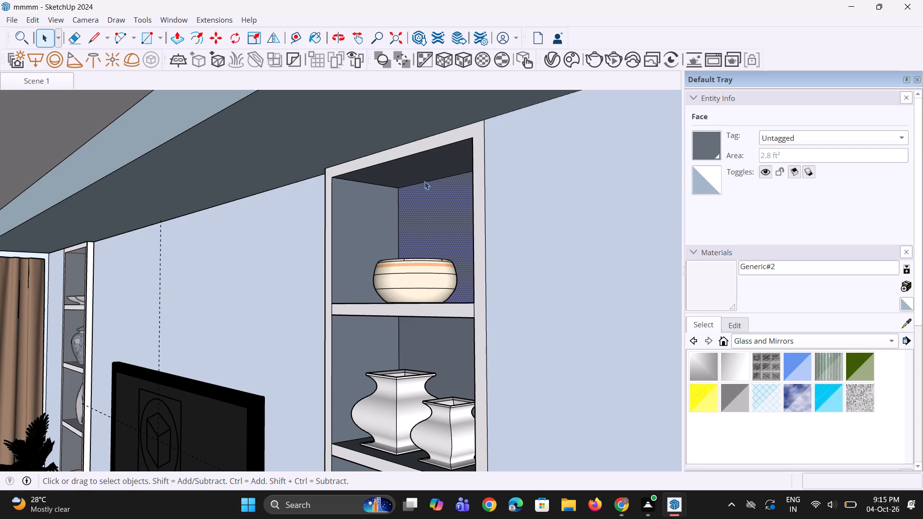
{"action": "left_click", "coordinate": [424, 183]}
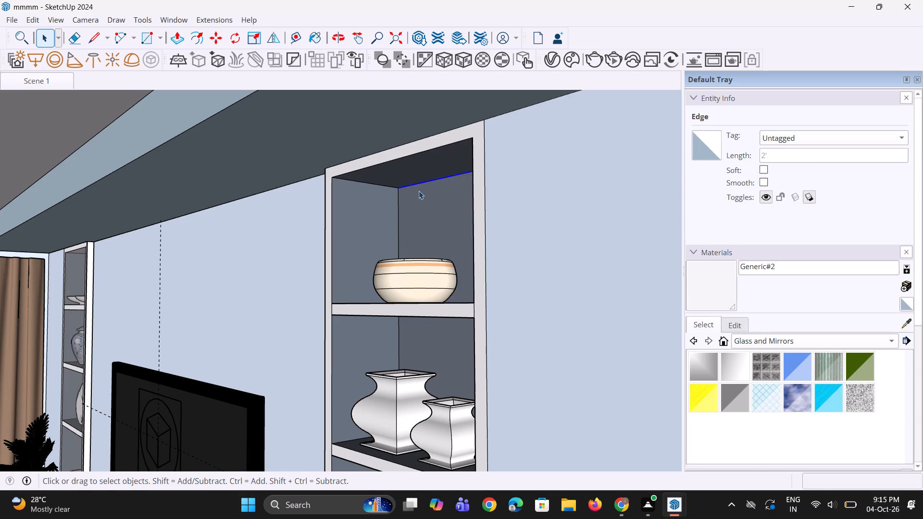
{"action": "key", "text": "m"}
{"action": "left_click", "coordinate": [400, 194]}
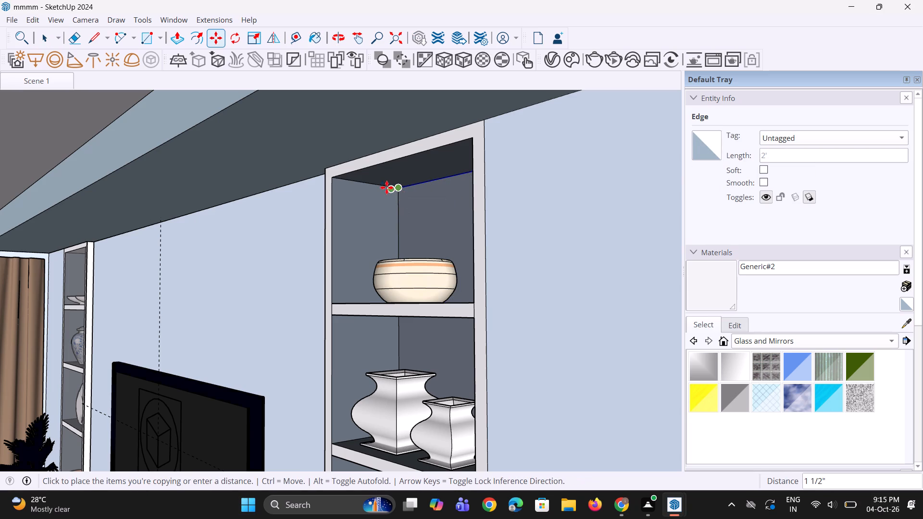
{"action": "left_click", "coordinate": [383, 187]}
{"action": "scroll", "coordinate": [398, 202], "scroll_direction": "down", "scroll_amount": 3}
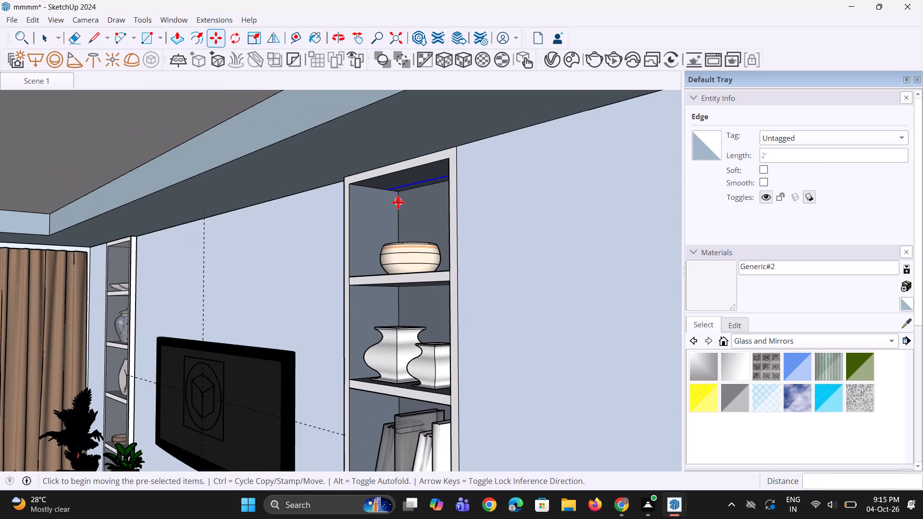
{"action": "scroll", "coordinate": [413, 308], "scroll_direction": "up", "scroll_amount": 1}
{"action": "middle_click_drag", "start_coordinate": [414, 308], "coordinate": [425, 260]}
{"action": "key", "text": "space"}
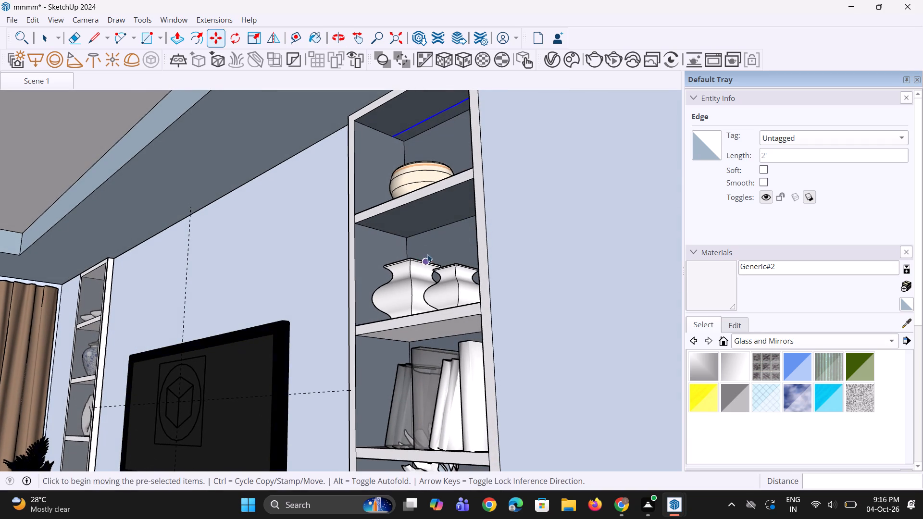
Copy the back edge of the vase compartment's ceiling 2 9/16" forward along the underside of the shelf above.
{"action": "scroll", "coordinate": [423, 233], "scroll_direction": "up", "scroll_amount": 1}
{"action": "left_click", "coordinate": [422, 235]}
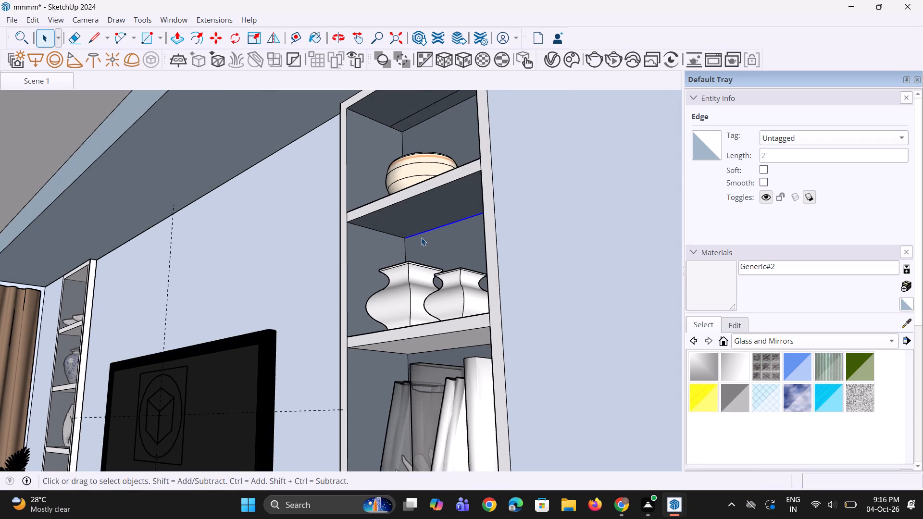
{"action": "key", "text": "m"}
{"action": "left_click", "coordinate": [407, 240]}
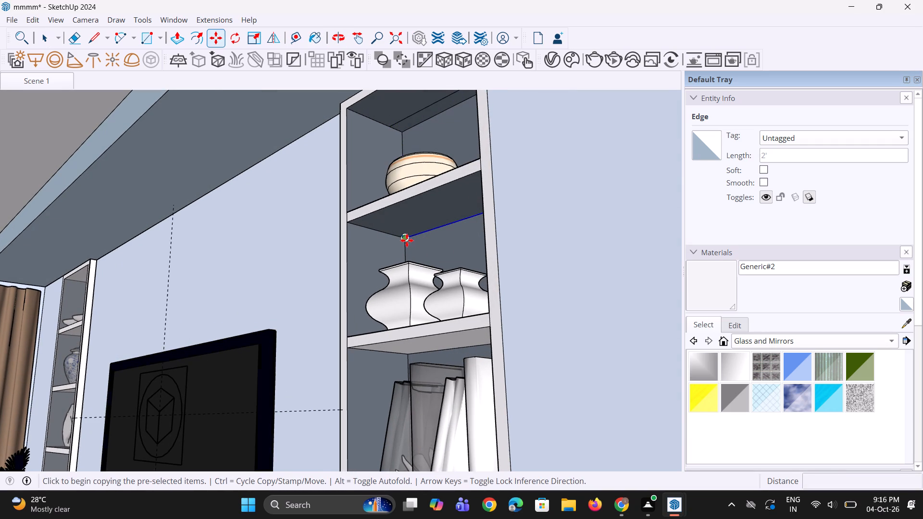
{"action": "left_click", "coordinate": [393, 237]}
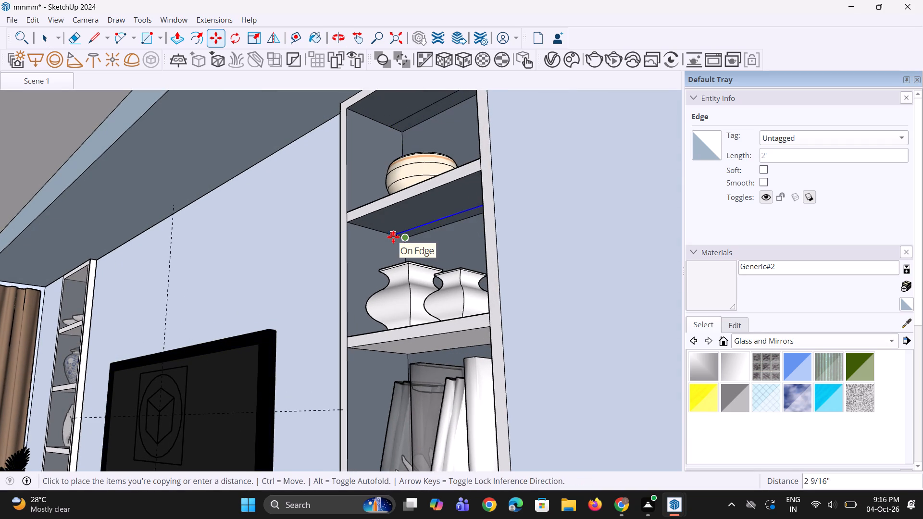
{"action": "middle_click_drag", "start_coordinate": [417, 259], "coordinate": [427, 217]}
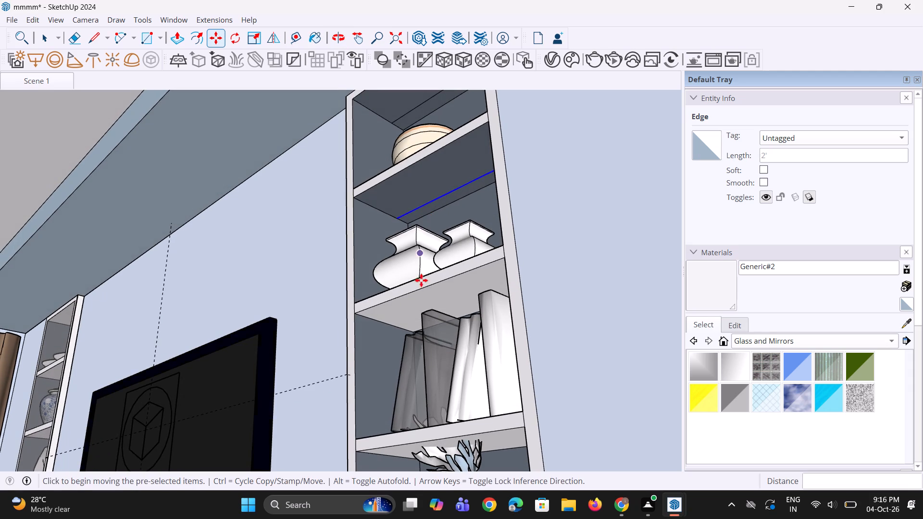
{"action": "scroll", "coordinate": [421, 291], "scroll_direction": "up", "scroll_amount": 1}
{"action": "scroll", "coordinate": [421, 291], "scroll_direction": "down", "scroll_amount": 3}
{"action": "middle_click_drag", "start_coordinate": [425, 302], "coordinate": [443, 343]}
{"action": "key", "text": "space"}
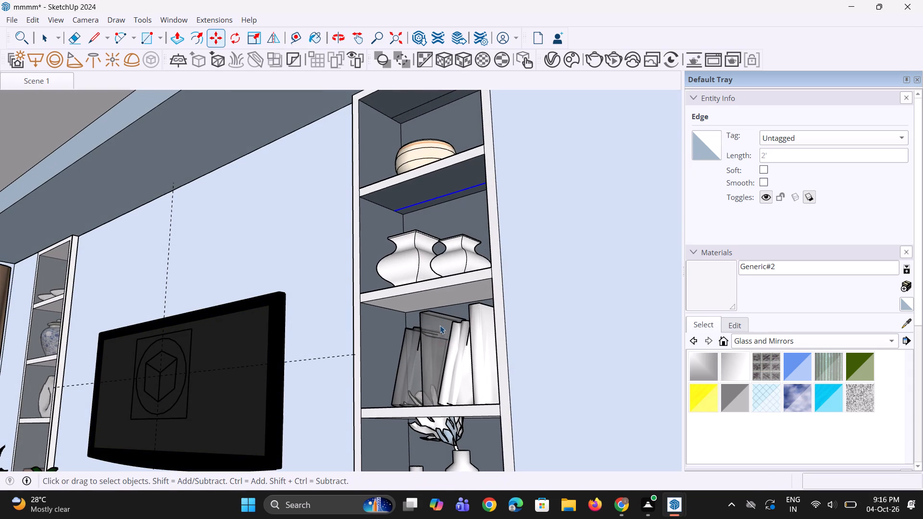
Copy the back edge of the book compartment's ceiling about 3 1/16" forward along the underside of the shelf above.
{"action": "scroll", "coordinate": [439, 312], "scroll_direction": "up", "scroll_amount": 2}
{"action": "left_click", "coordinate": [439, 307]}
{"action": "key", "text": "m"}
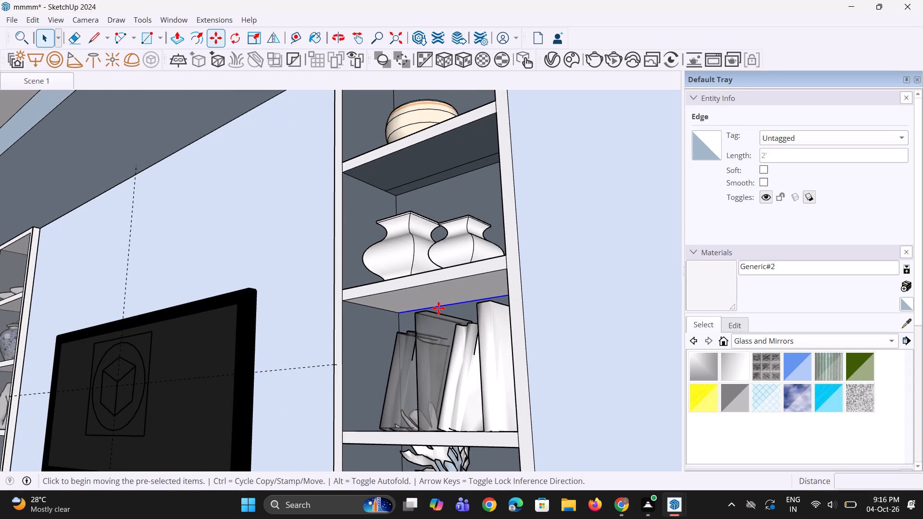
{"action": "left_click", "coordinate": [400, 316]}
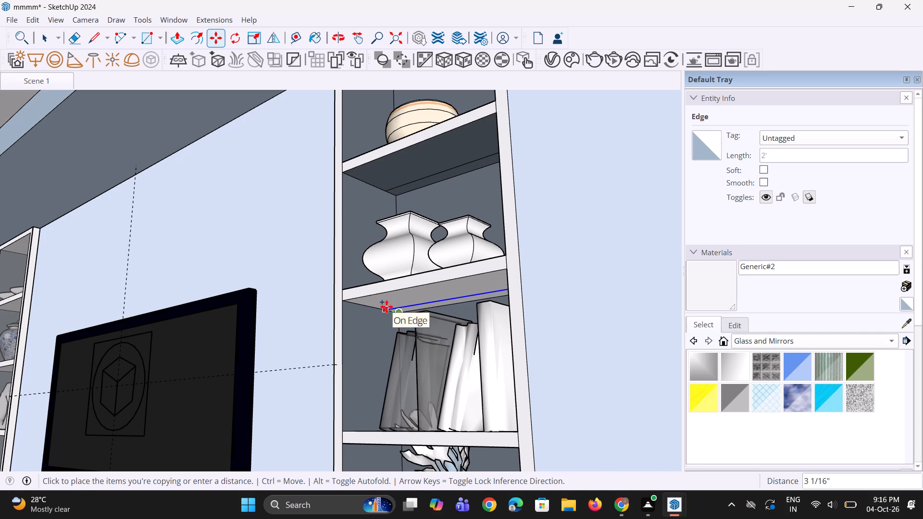
{"action": "left_click", "coordinate": [387, 307]}
{"action": "scroll", "coordinate": [430, 302], "scroll_direction": "down", "scroll_amount": 5}
{"action": "key", "text": "space"}
{"action": "key", "text": "space"}
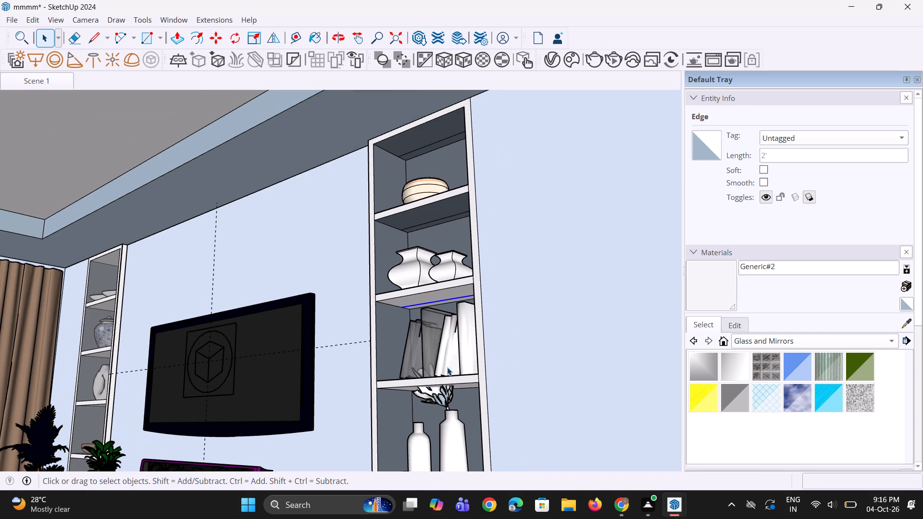
Copy the back edge of the bottle compartment's ceiling a few inches forward along the underside of the shelf above.
{"action": "scroll", "coordinate": [424, 318], "scroll_direction": "down", "scroll_amount": 3}
{"action": "middle_click_drag", "start_coordinate": [423, 386], "coordinate": [434, 362]}
{"action": "scroll", "coordinate": [458, 363], "scroll_direction": "up", "scroll_amount": 6}
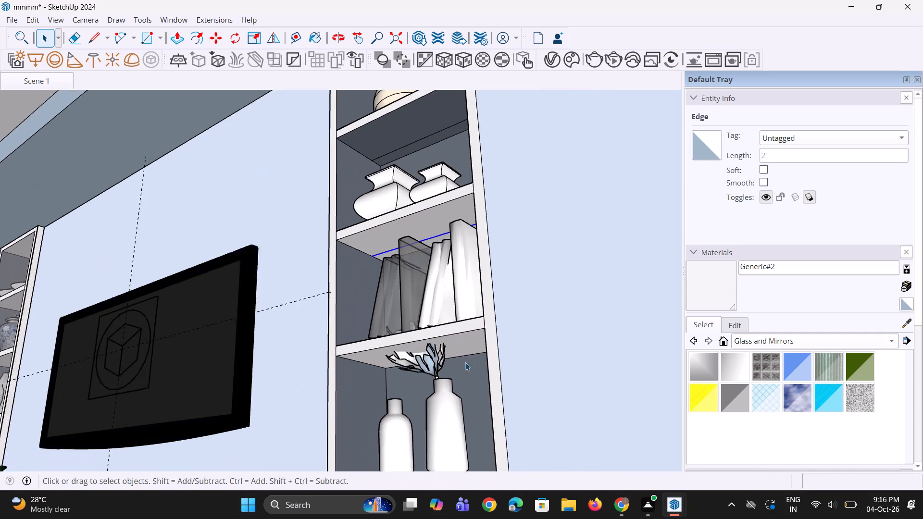
{"action": "scroll", "coordinate": [465, 362], "scroll_direction": "up", "scroll_amount": 1}
{"action": "left_click", "coordinate": [468, 358]}
{"action": "left_click", "coordinate": [467, 355]}
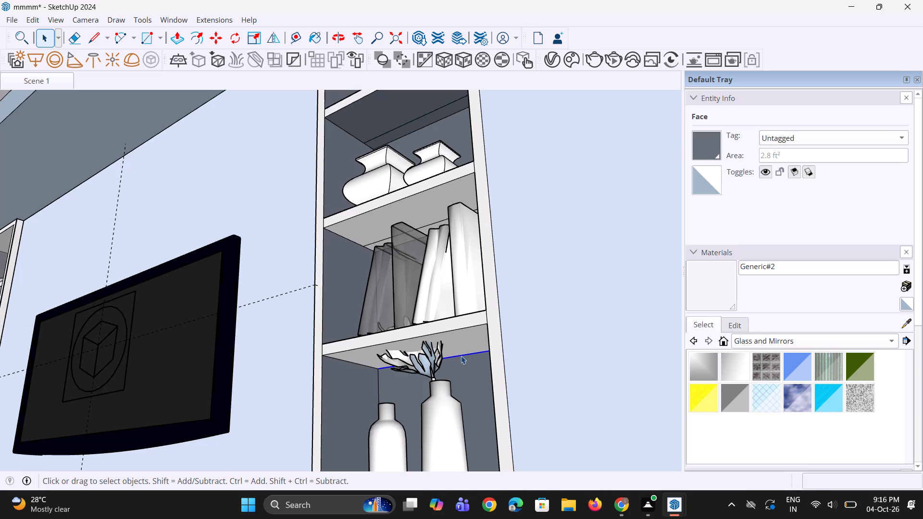
{"action": "scroll", "coordinate": [458, 357], "scroll_direction": "up", "scroll_amount": 2}
{"action": "key", "text": "m"}
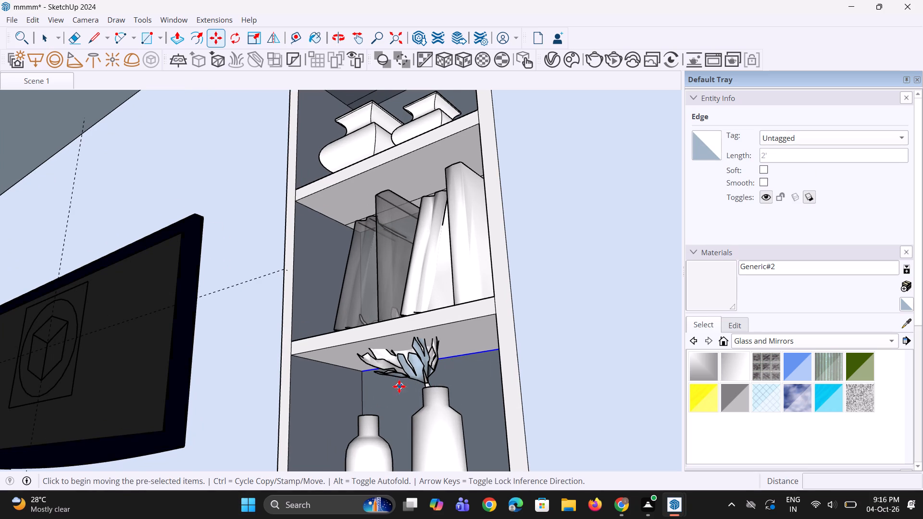
{"action": "left_click", "coordinate": [362, 371]}
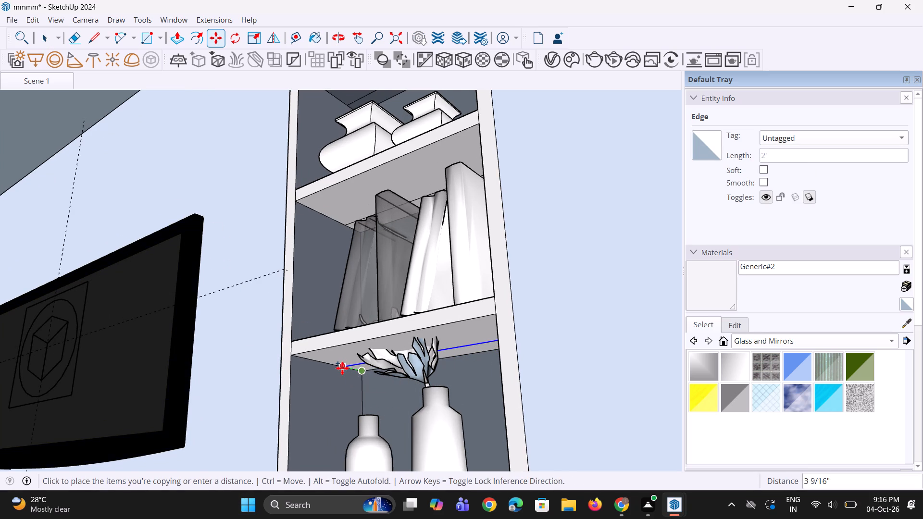
{"action": "left_click", "coordinate": [345, 369]}
Copy the back edge of the gramophone compartment's ceiling 2 3/4" forward along the underside of the shelf above.
{"action": "scroll", "coordinate": [441, 360], "scroll_direction": "down", "scroll_amount": 3}
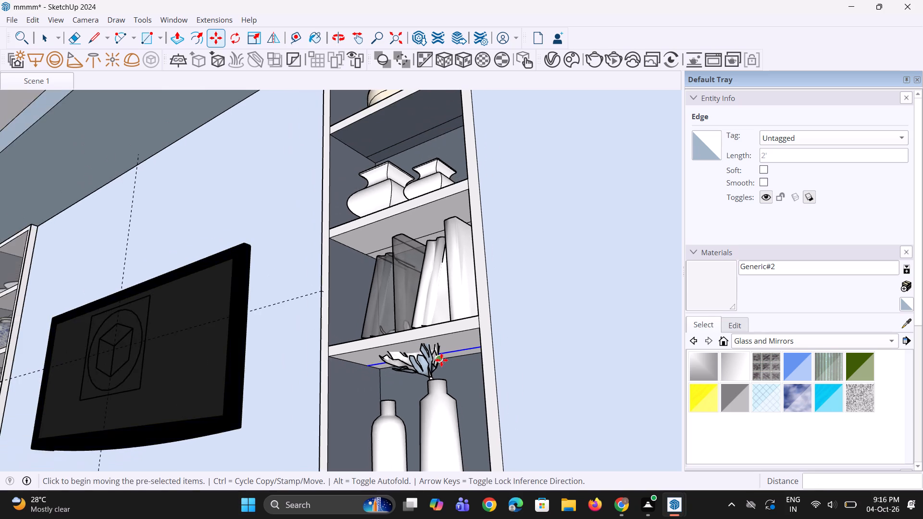
{"action": "middle_click_drag", "start_coordinate": [441, 360], "coordinate": [450, 316]}
{"action": "scroll", "coordinate": [443, 308], "scroll_direction": "down", "scroll_amount": 4}
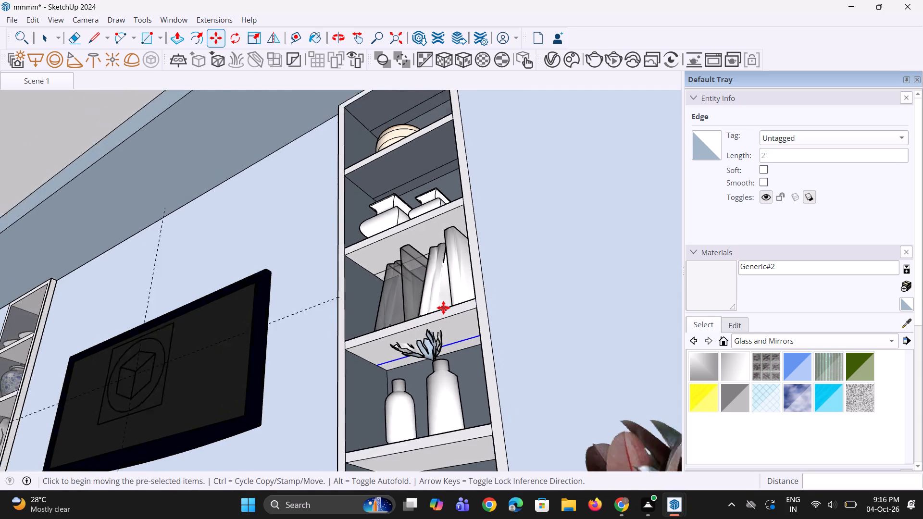
{"action": "scroll", "coordinate": [443, 308], "scroll_direction": "down", "scroll_amount": 4}
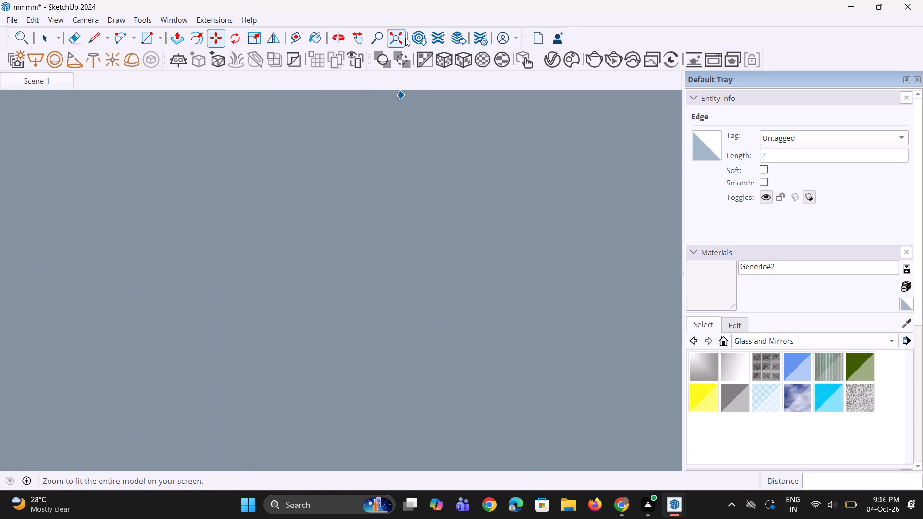
{"action": "left_click", "coordinate": [405, 38]}
{"action": "scroll", "coordinate": [419, 277], "scroll_direction": "up", "scroll_amount": 3}
{"action": "middle_click_drag", "start_coordinate": [423, 336], "coordinate": [435, 387]}
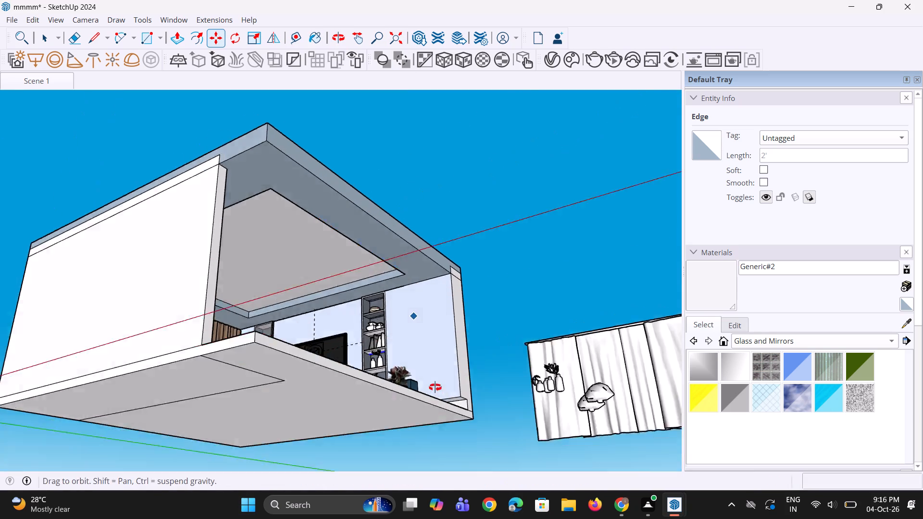
{"action": "middle_click_drag", "start_coordinate": [435, 387], "coordinate": [435, 392]}
{"action": "scroll", "coordinate": [390, 395], "scroll_direction": "up", "scroll_amount": 8}
{"action": "scroll", "coordinate": [371, 350], "scroll_direction": "up", "scroll_amount": 11}
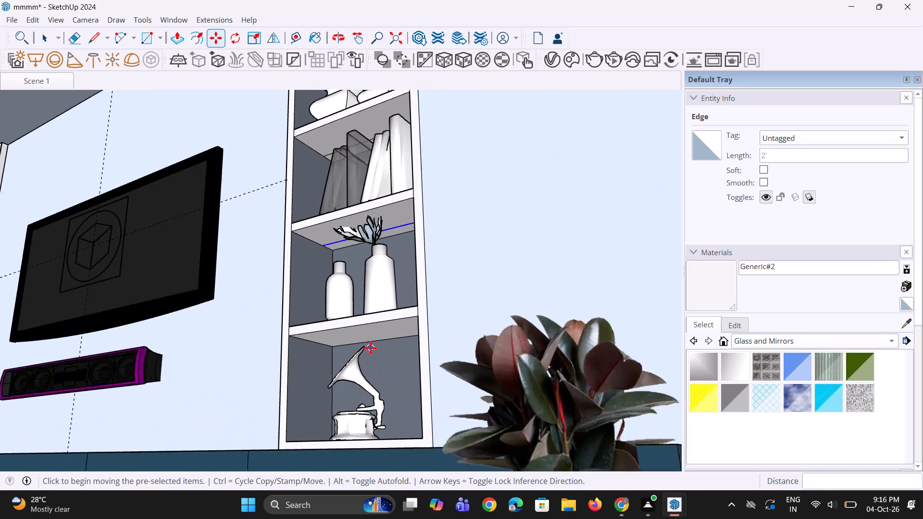
{"action": "scroll", "coordinate": [371, 348], "scroll_direction": "up", "scroll_amount": 1}
{"action": "middle_click_drag", "start_coordinate": [371, 348], "coordinate": [374, 339]}
{"action": "key", "text": "space"}
{"action": "key", "text": "space"}
{"action": "left_click", "coordinate": [373, 340]}
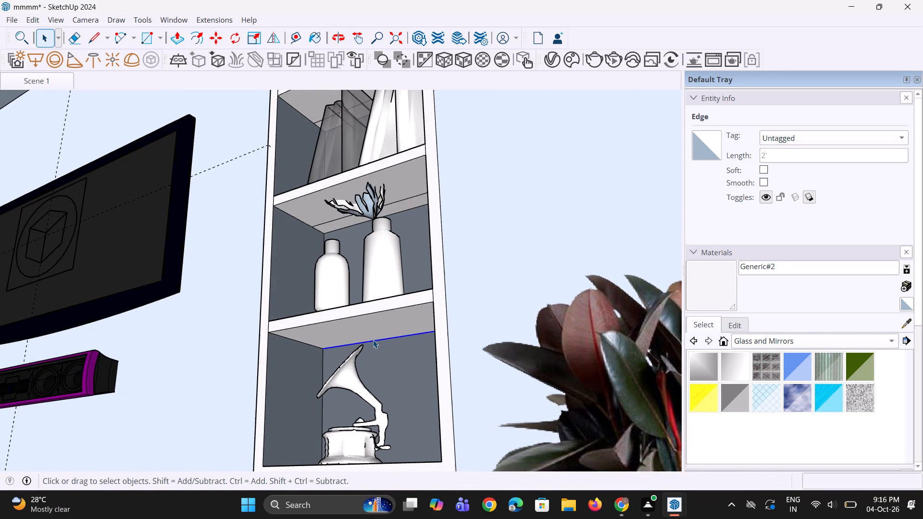
{"action": "key", "text": "m"}
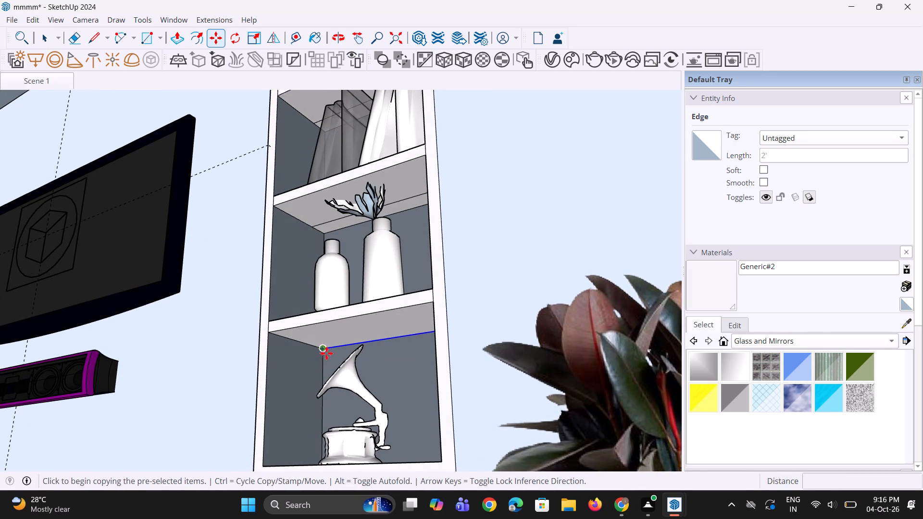
{"action": "left_click", "coordinate": [329, 351]}
{"action": "left_click", "coordinate": [312, 346]}
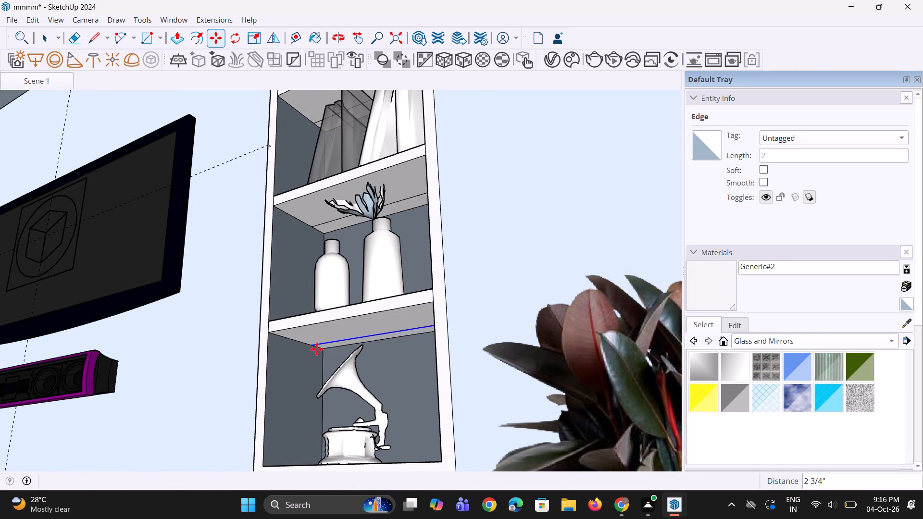
{"action": "scroll", "coordinate": [346, 359], "scroll_direction": "down", "scroll_amount": 3}
{"action": "scroll", "coordinate": [349, 349], "scroll_direction": "up", "scroll_amount": 2}
{"action": "key", "text": "space"}
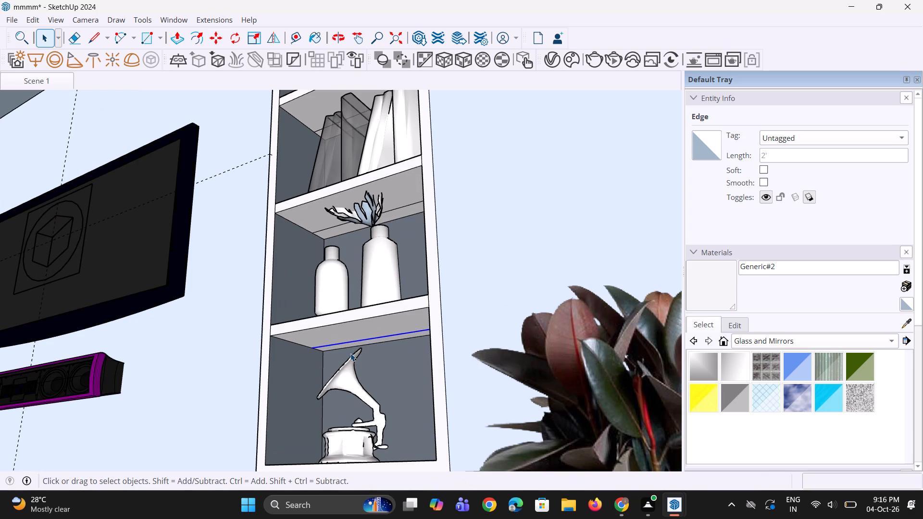
Group the narrow rear strip of the gramophone compartment's ceiling and convert it to a V-Ray mesh light.
{"action": "left_click", "coordinate": [351, 347]}
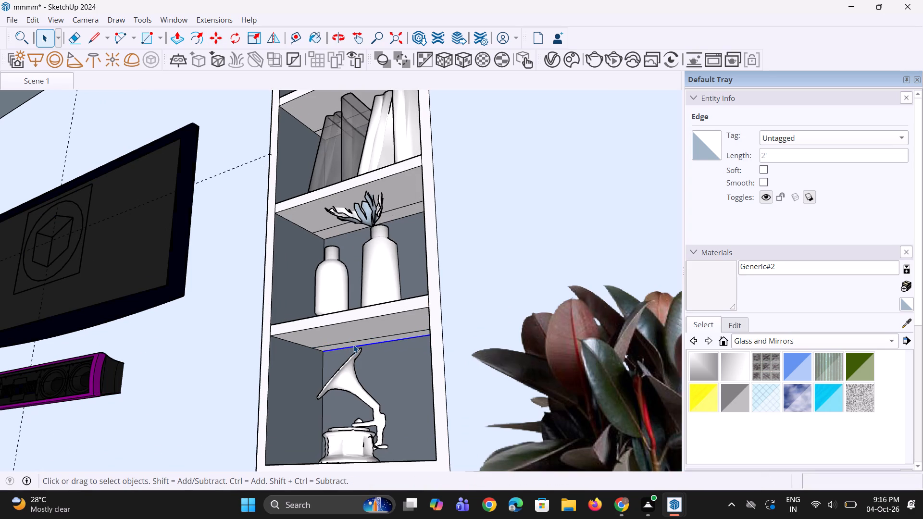
{"action": "scroll", "coordinate": [353, 344], "scroll_direction": "up", "scroll_amount": 6}
{"action": "left_click", "coordinate": [353, 345]}
{"action": "right_click", "coordinate": [353, 345]}
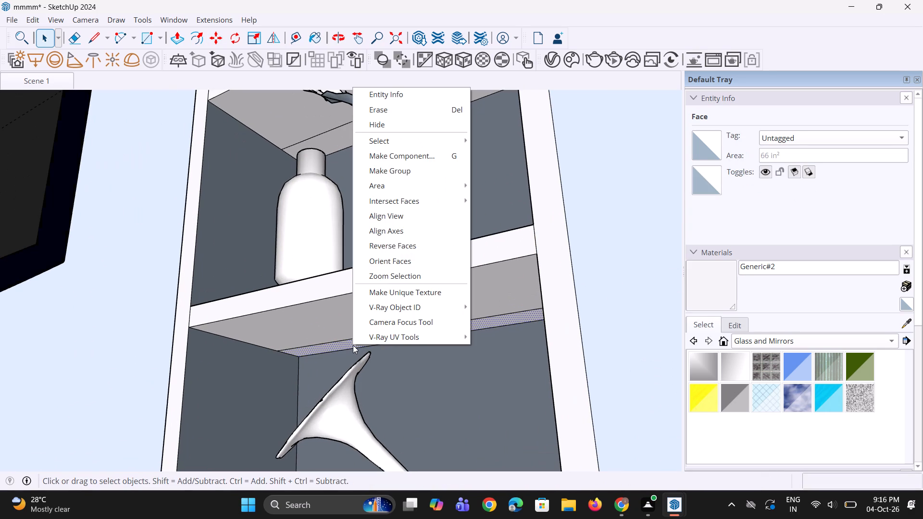
{"action": "left_click", "coordinate": [387, 176]}
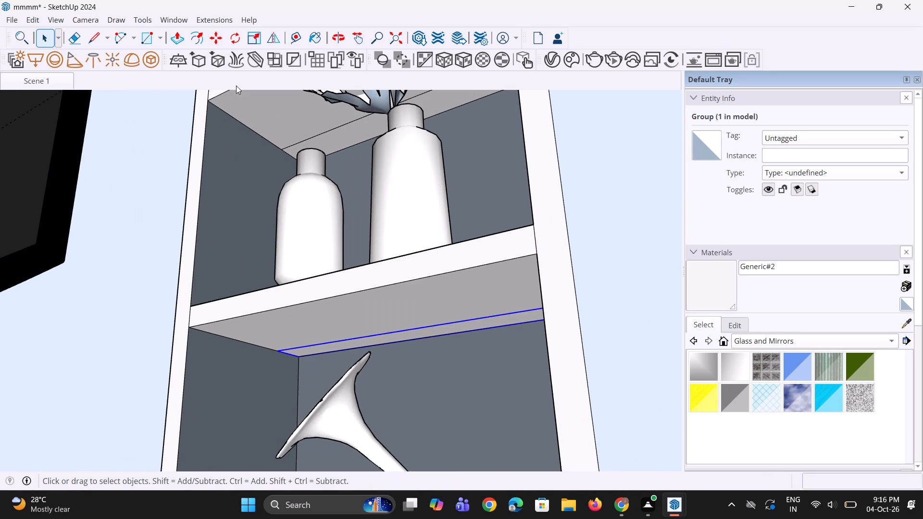
{"action": "left_click", "coordinate": [147, 58]}
Group the rear ceiling strip of the bottle compartment and convert it to a V-Ray mesh light.
{"action": "scroll", "coordinate": [372, 318], "scroll_direction": "down", "scroll_amount": 1}
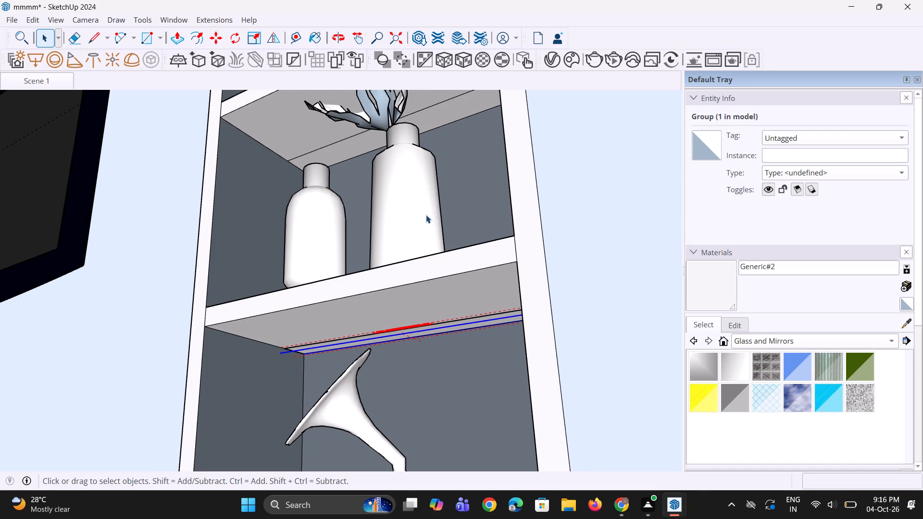
{"action": "left_click", "coordinate": [436, 119]}
{"action": "right_click", "coordinate": [436, 119]}
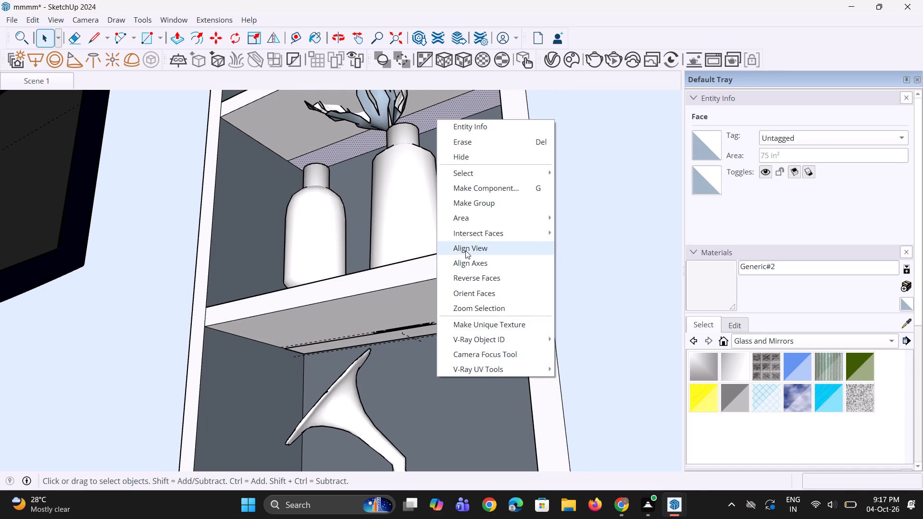
{"action": "left_click", "coordinate": [472, 207]}
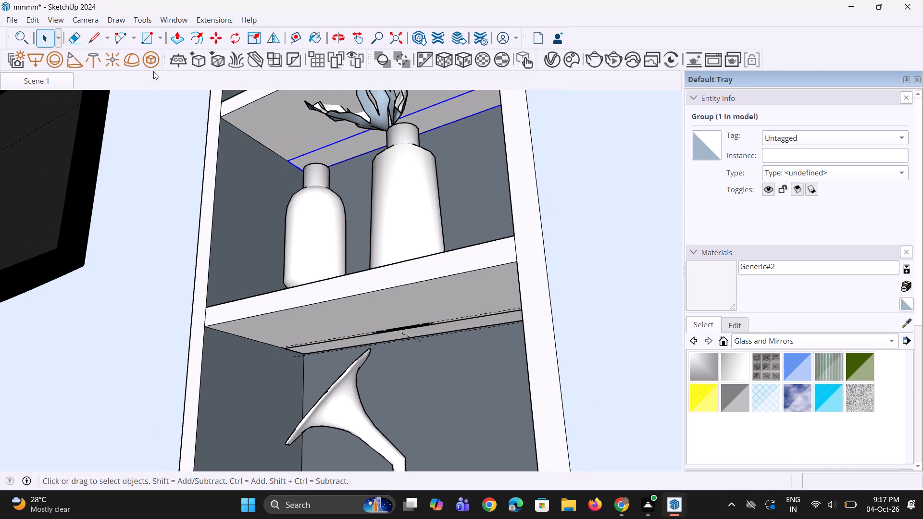
{"action": "left_click", "coordinate": [152, 60]}
Group the rear ceiling strip of the book compartment and convert it to a V-Ray mesh light.
{"action": "scroll", "coordinate": [375, 277], "scroll_direction": "down", "scroll_amount": 3}
{"action": "middle_click_drag", "start_coordinate": [385, 259], "coordinate": [386, 330]}
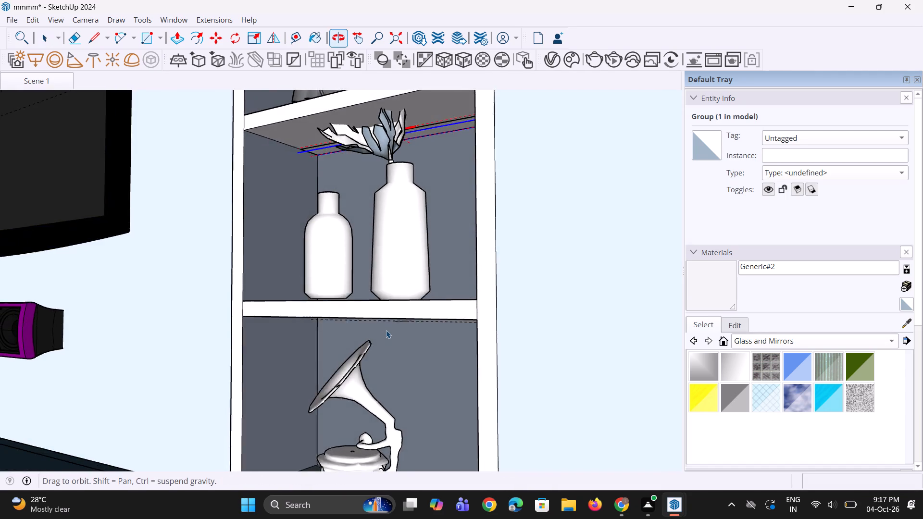
{"action": "scroll", "coordinate": [387, 330], "scroll_direction": "down", "scroll_amount": 7}
{"action": "scroll", "coordinate": [371, 136], "scroll_direction": "up", "scroll_amount": 10}
{"action": "left_click", "coordinate": [398, 139]}
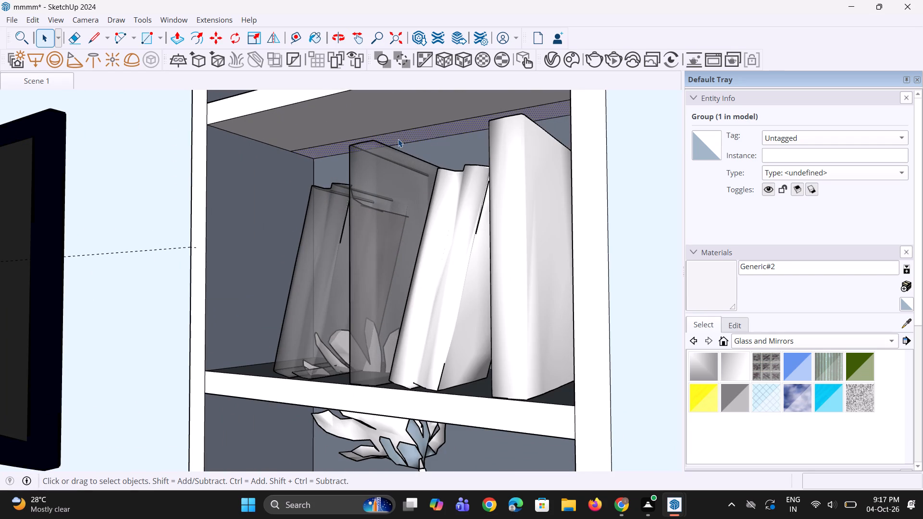
{"action": "right_click", "coordinate": [398, 139]}
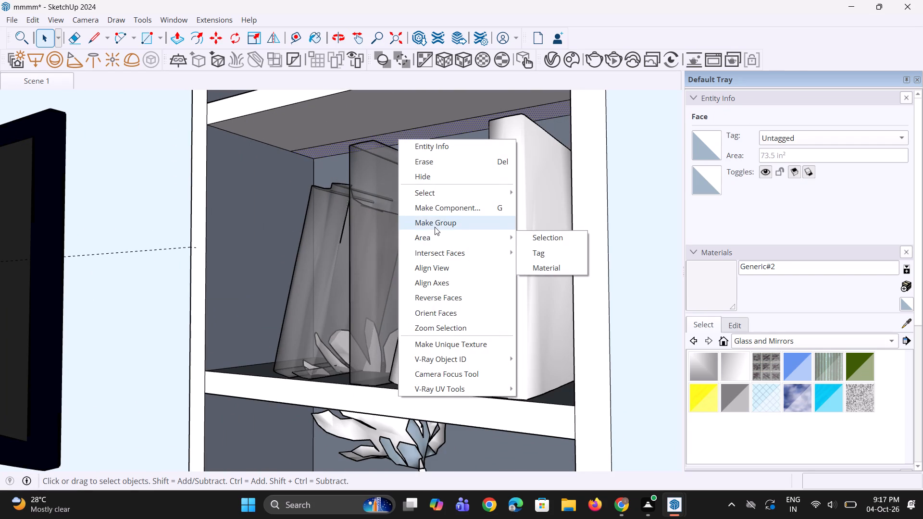
{"action": "left_click", "coordinate": [435, 227]}
{"action": "left_click", "coordinate": [156, 62]}
Group the rear ceiling strip of the top compartment above the bowl and convert it to a V-Ray mesh light.
{"action": "scroll", "coordinate": [379, 283], "scroll_direction": "down", "scroll_amount": 3}
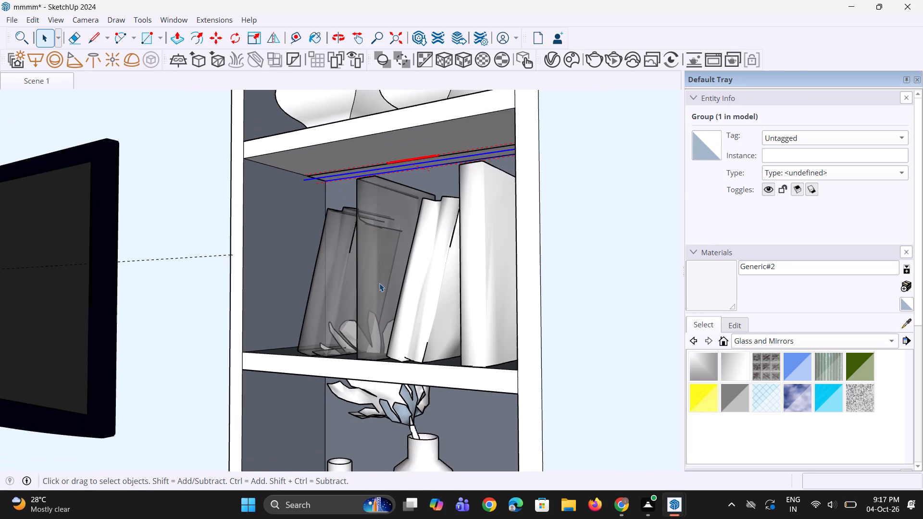
{"action": "scroll", "coordinate": [379, 283], "scroll_direction": "down", "scroll_amount": 12}
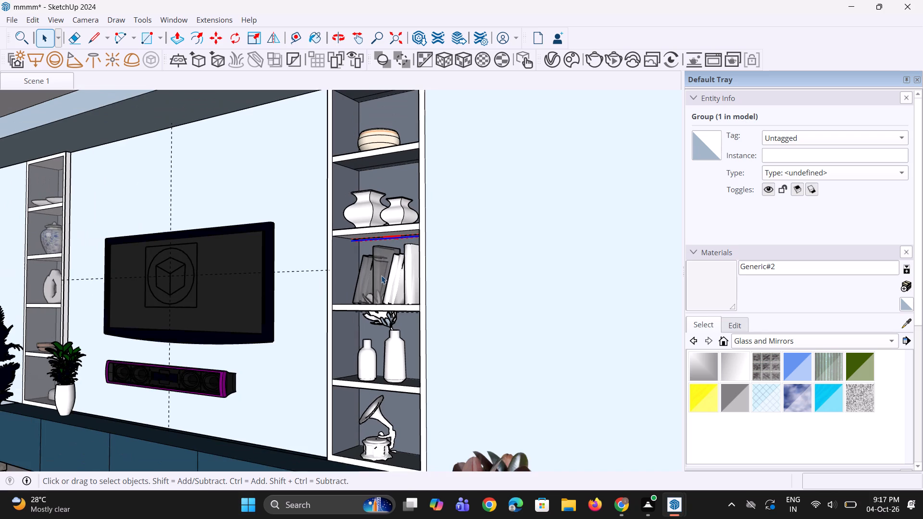
{"action": "scroll", "coordinate": [395, 150], "scroll_direction": "down", "scroll_amount": 3}
{"action": "scroll", "coordinate": [385, 104], "scroll_direction": "up", "scroll_amount": 5}
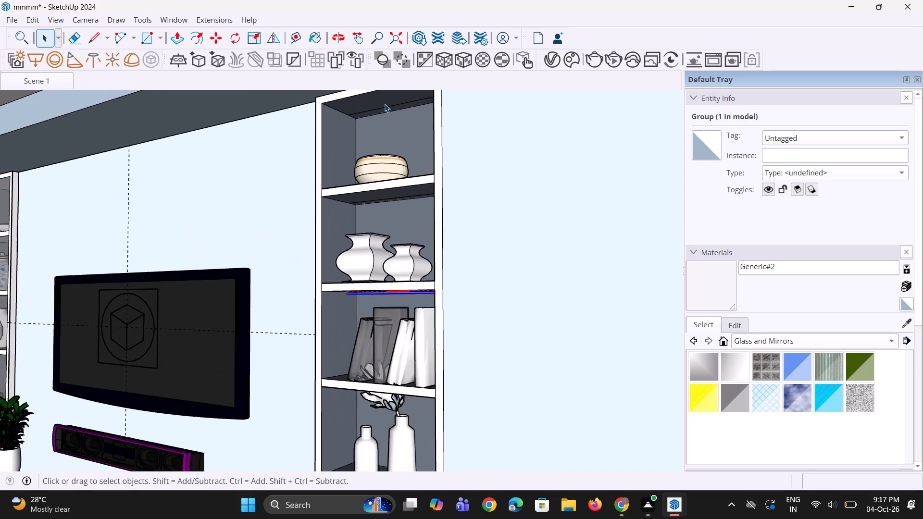
{"action": "scroll", "coordinate": [385, 104], "scroll_direction": "up", "scroll_amount": 8}
{"action": "left_click", "coordinate": [382, 118]}
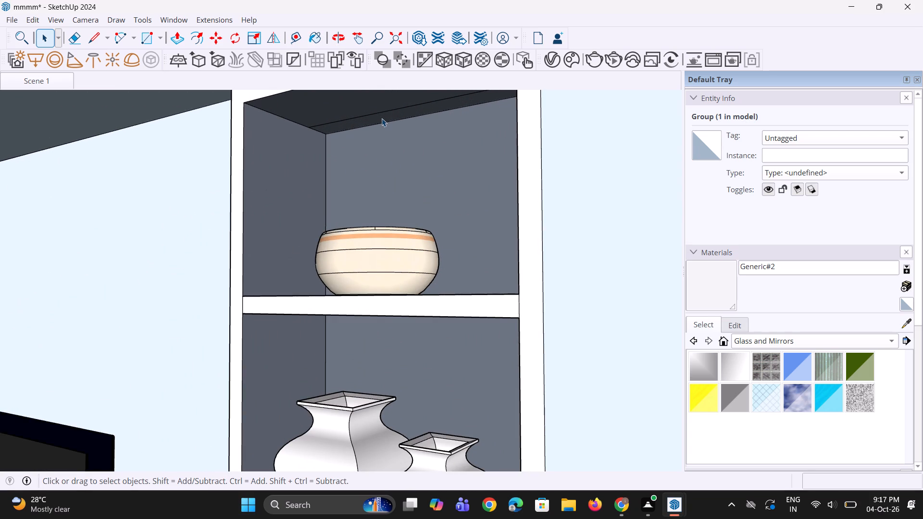
{"action": "right_click", "coordinate": [382, 118]}
{"action": "left_click", "coordinate": [418, 203]}
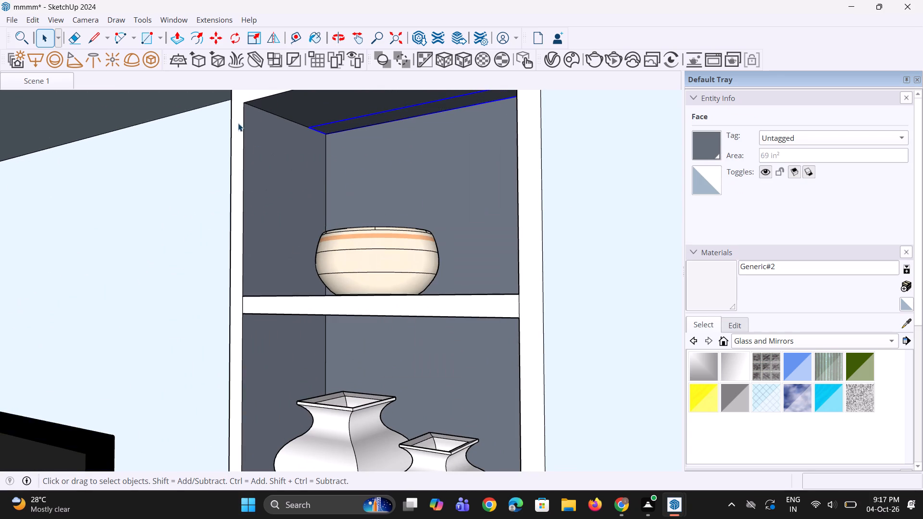
{"action": "left_click", "coordinate": [159, 63]}
Group the rear ceiling strip above the two square-rimmed vases and convert it to a V-Ray mesh light.
{"action": "middle_click_drag", "start_coordinate": [358, 276], "coordinate": [371, 210]}
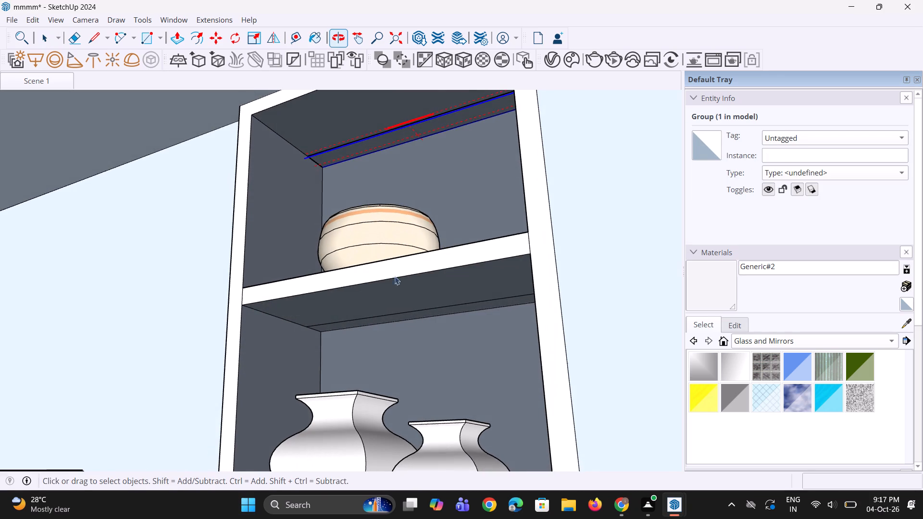
{"action": "scroll", "coordinate": [415, 341], "scroll_direction": "up", "scroll_amount": 2}
{"action": "left_click", "coordinate": [415, 311]}
{"action": "right_click", "coordinate": [415, 311]}
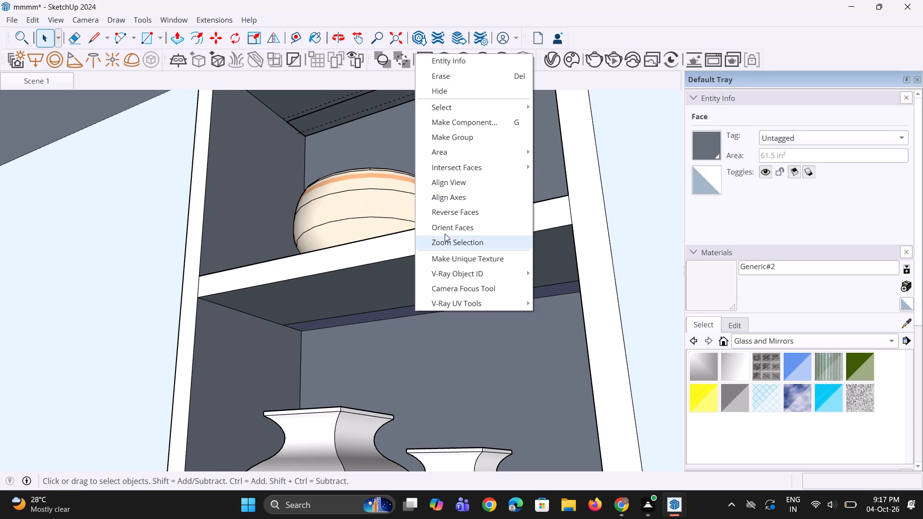
{"action": "left_click", "coordinate": [444, 141]}
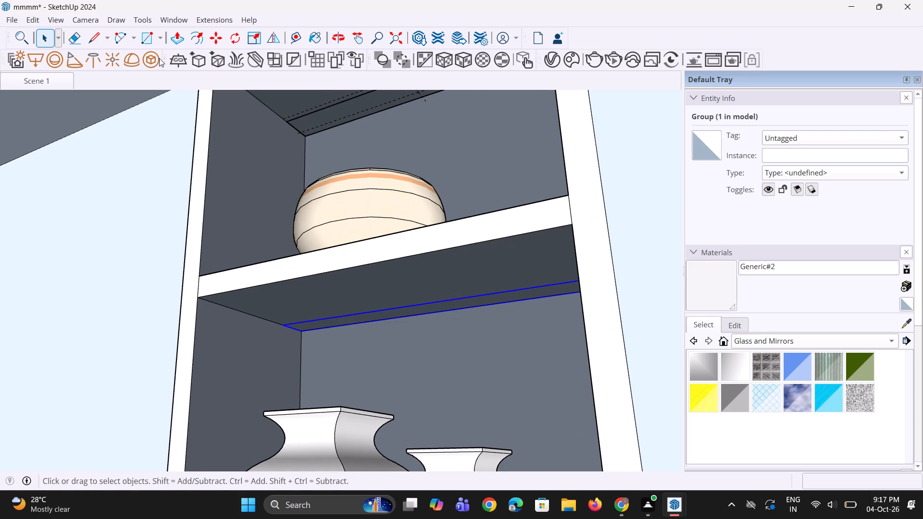
{"action": "left_click", "coordinate": [155, 64]}
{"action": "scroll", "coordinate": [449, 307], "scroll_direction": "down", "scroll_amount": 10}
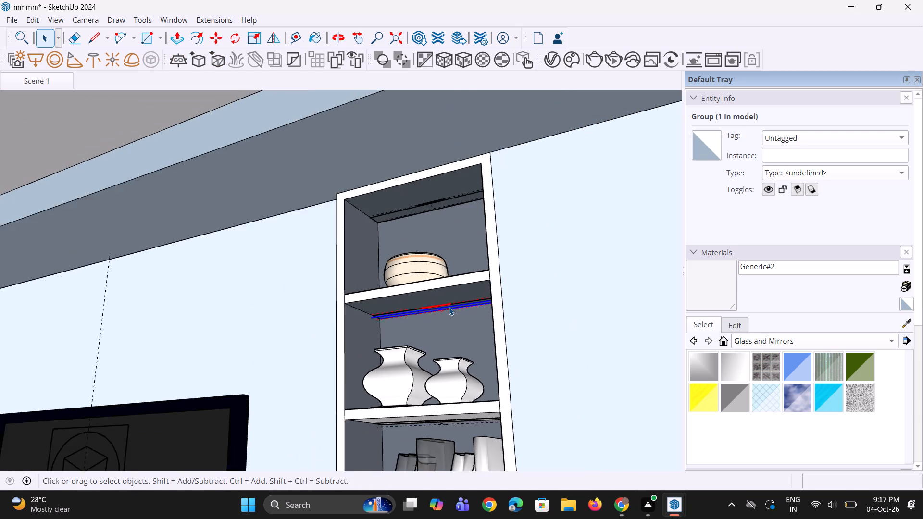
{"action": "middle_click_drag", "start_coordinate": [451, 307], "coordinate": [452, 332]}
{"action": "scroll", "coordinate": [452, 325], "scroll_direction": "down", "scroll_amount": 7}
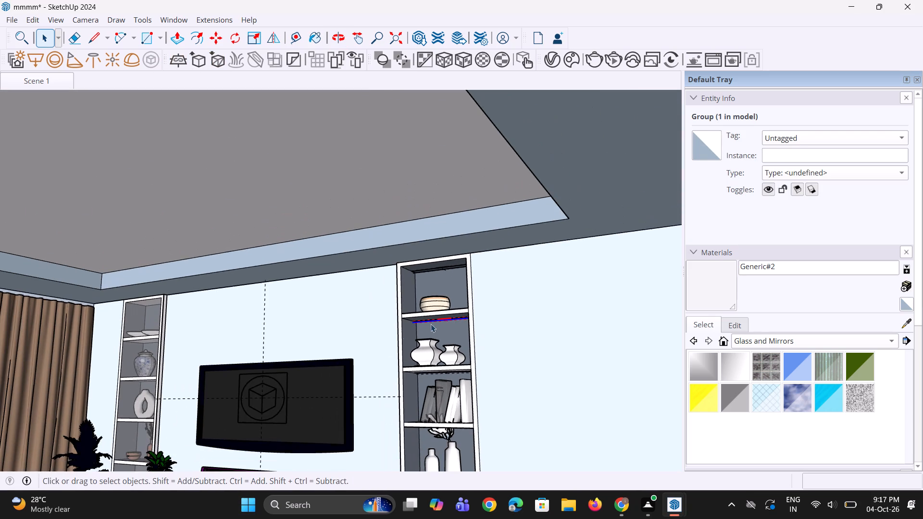
Delete the glass front panes from all five compartments of the shelf unit beside the brown curtain.
{"action": "scroll", "coordinate": [177, 355], "scroll_direction": "up", "scroll_amount": 6}
{"action": "left_click", "coordinate": [143, 307]}
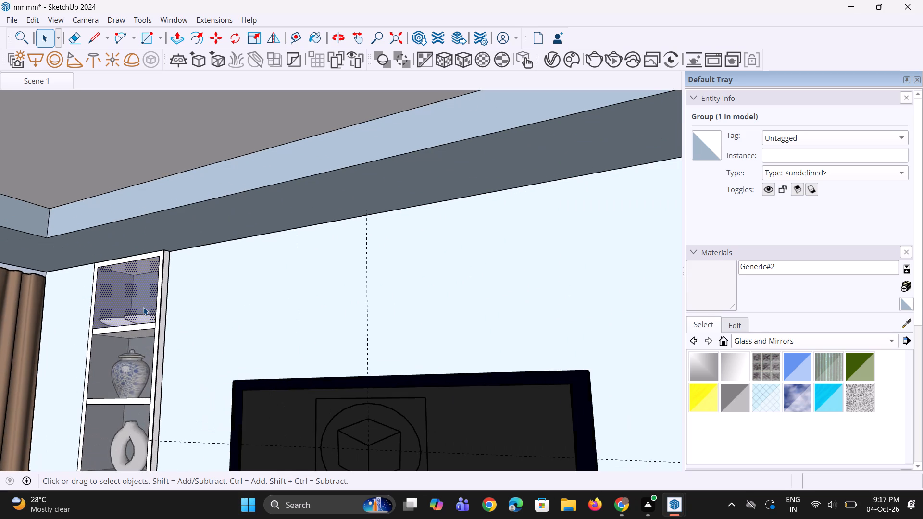
{"action": "key", "text": "Delete"}
{"action": "left_click", "coordinate": [115, 350]}
{"action": "key", "text": "Delete"}
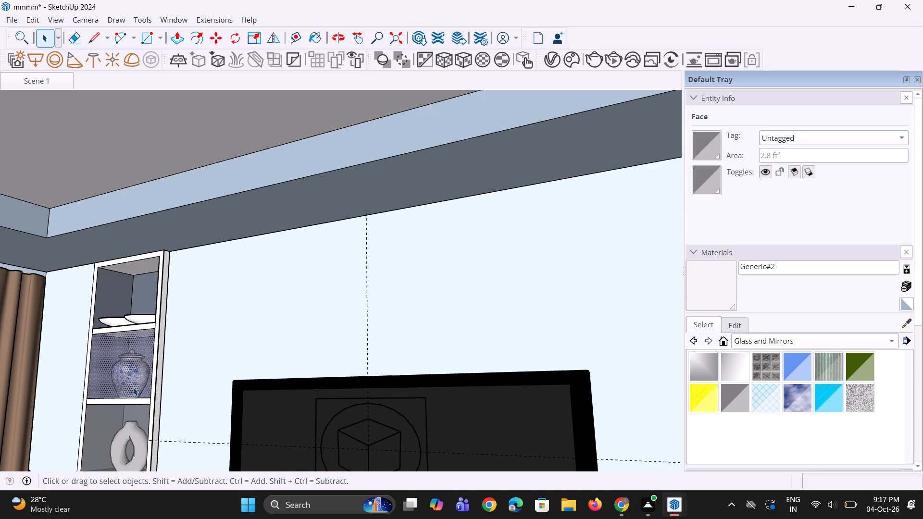
{"action": "left_click", "coordinate": [122, 418]}
{"action": "key", "text": "Delete"}
{"action": "scroll", "coordinate": [141, 327], "scroll_direction": "down", "scroll_amount": 10}
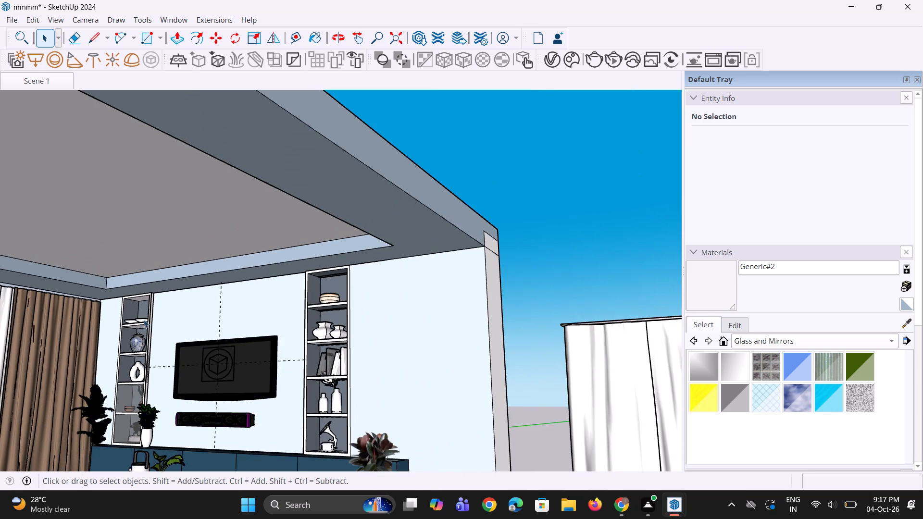
{"action": "scroll", "coordinate": [110, 419], "scroll_direction": "up", "scroll_amount": 4}
{"action": "left_click", "coordinate": [141, 394]}
{"action": "key", "text": "Delete"}
{"action": "left_click", "coordinate": [130, 432]}
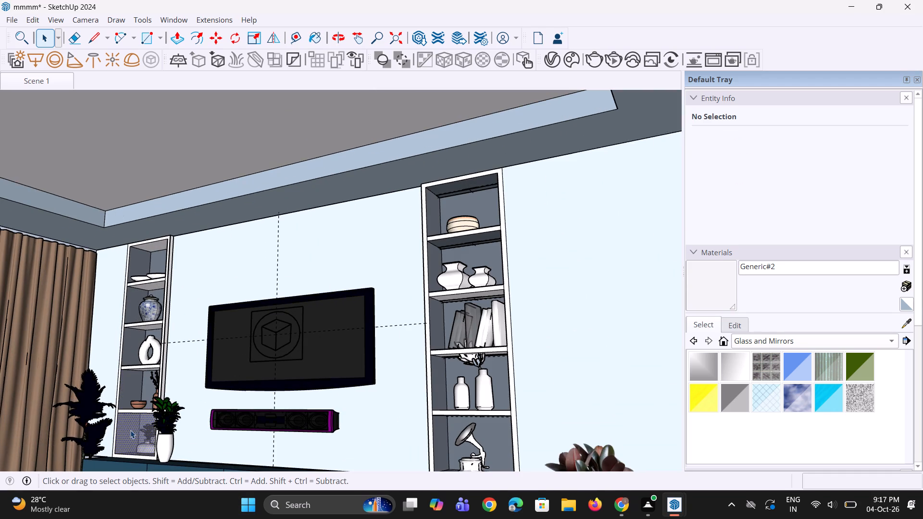
{"action": "key", "text": "Delete"}
Copy the rear ceiling edge of the plate compartment about 3 inches forward to form a strip.
{"action": "scroll", "coordinate": [124, 274], "scroll_direction": "up", "scroll_amount": 5}
{"action": "middle_click_drag", "start_coordinate": [139, 260], "coordinate": [189, 256]}
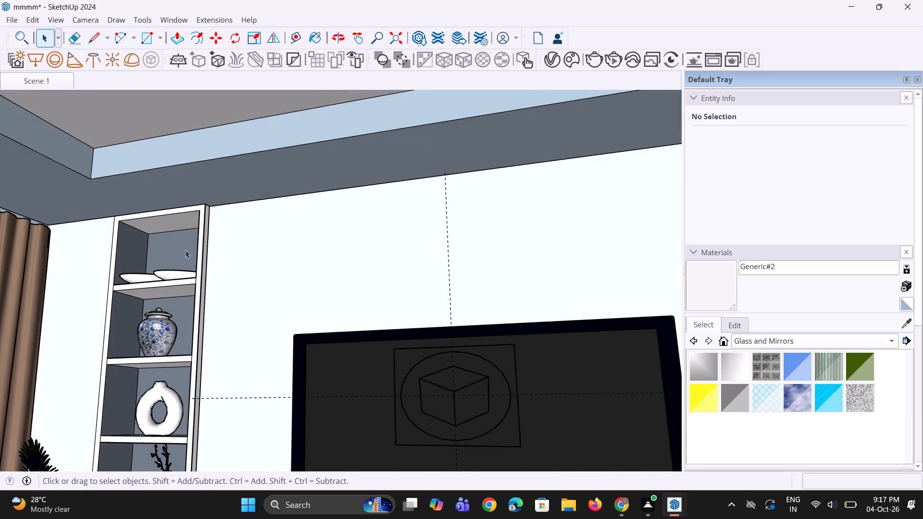
{"action": "scroll", "coordinate": [171, 242], "scroll_direction": "up", "scroll_amount": 4}
{"action": "left_click", "coordinate": [166, 230]}
{"action": "left_click", "coordinate": [166, 229]}
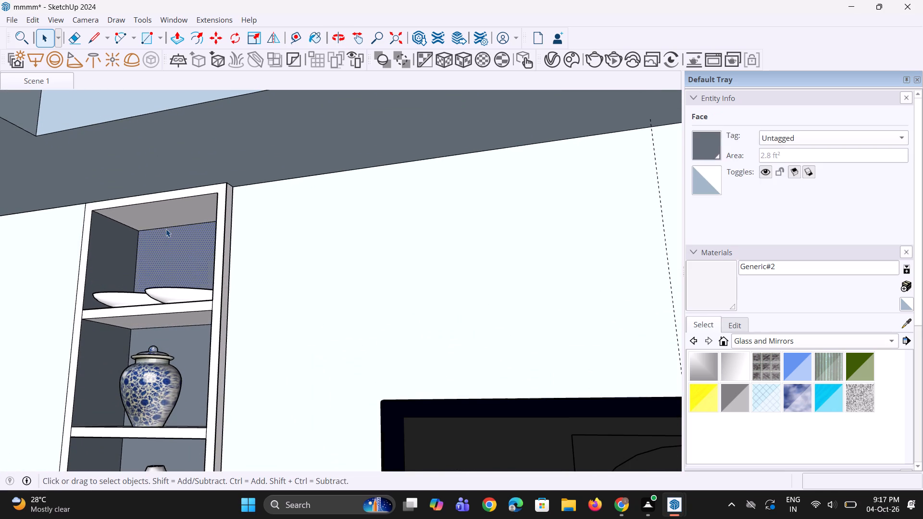
{"action": "scroll", "coordinate": [163, 229], "scroll_direction": "up", "scroll_amount": 3}
{"action": "key", "text": "m"}
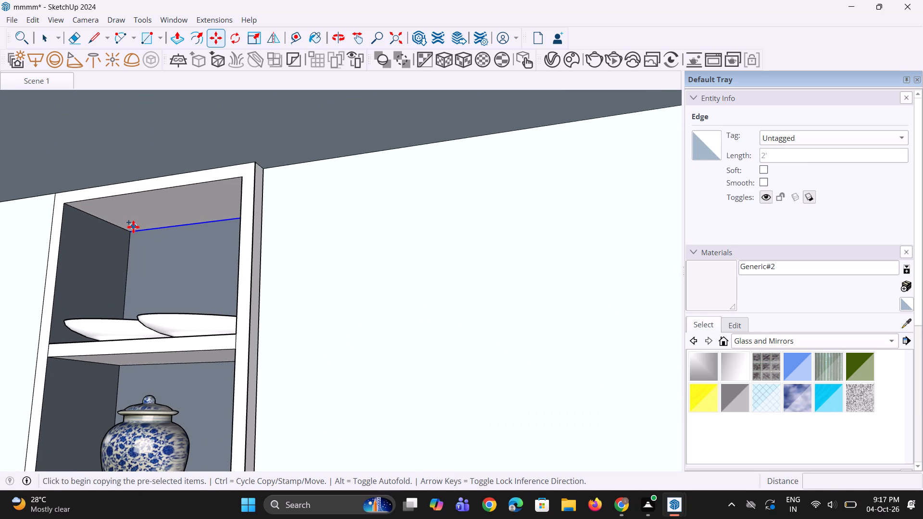
{"action": "left_click", "coordinate": [131, 231]}
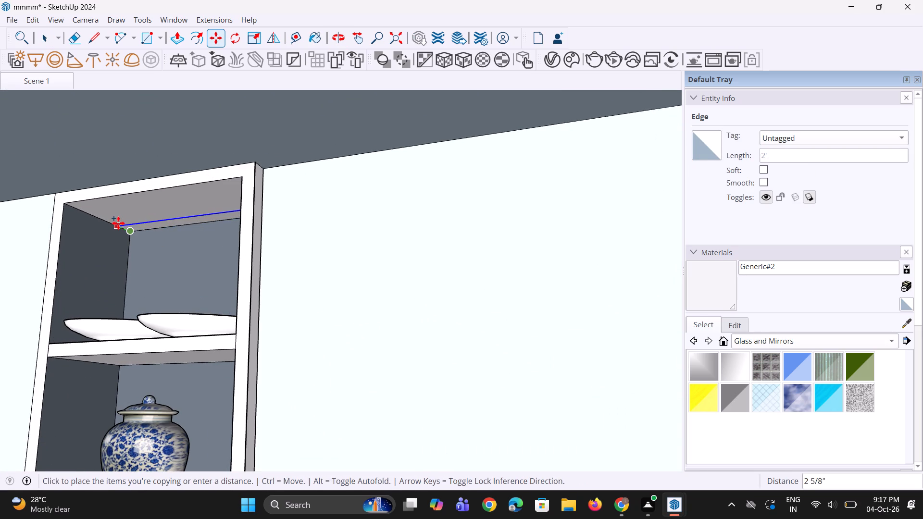
{"action": "left_click", "coordinate": [117, 223]}
{"action": "scroll", "coordinate": [138, 231], "scroll_direction": "up", "scroll_amount": 2}
{"action": "key", "text": "space"}
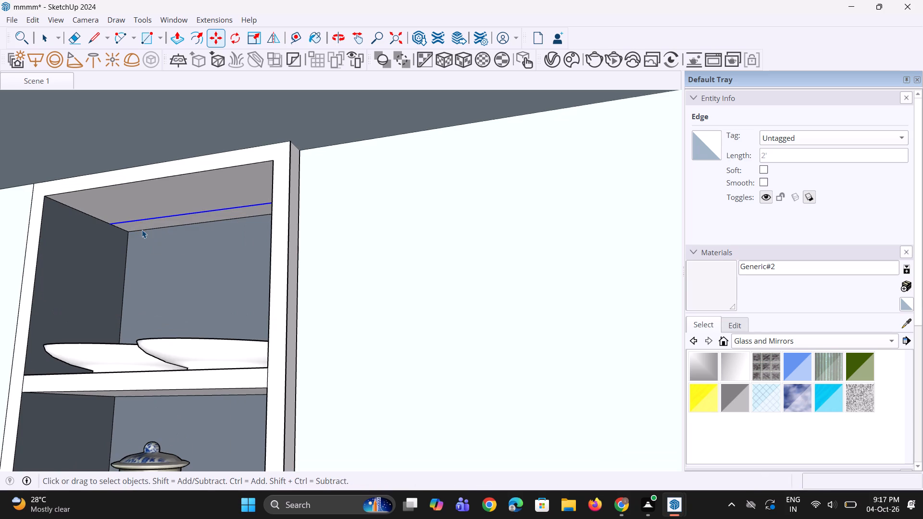
Group the rear ceiling strip above the plates and convert it to a V-Ray mesh light.
{"action": "left_click", "coordinate": [148, 225]}
{"action": "right_click", "coordinate": [148, 225]}
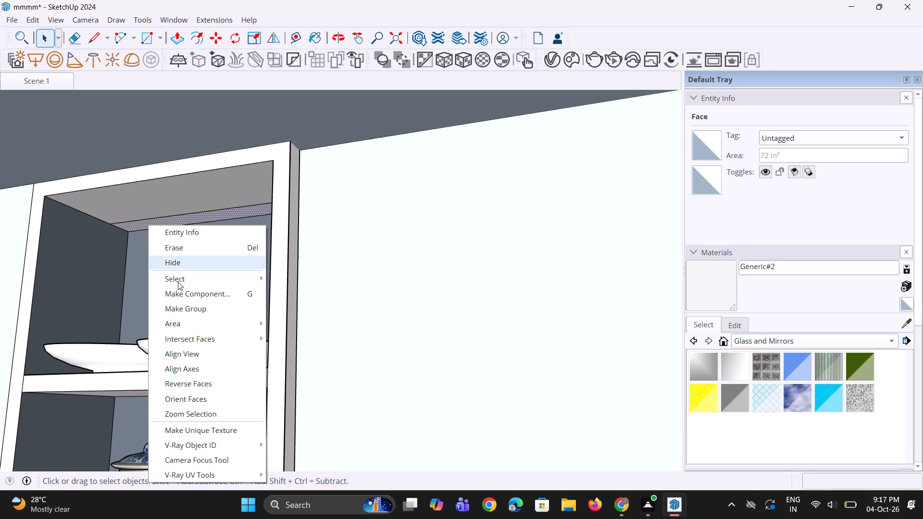
{"action": "left_click", "coordinate": [195, 306]}
{"action": "left_click", "coordinate": [150, 62]}
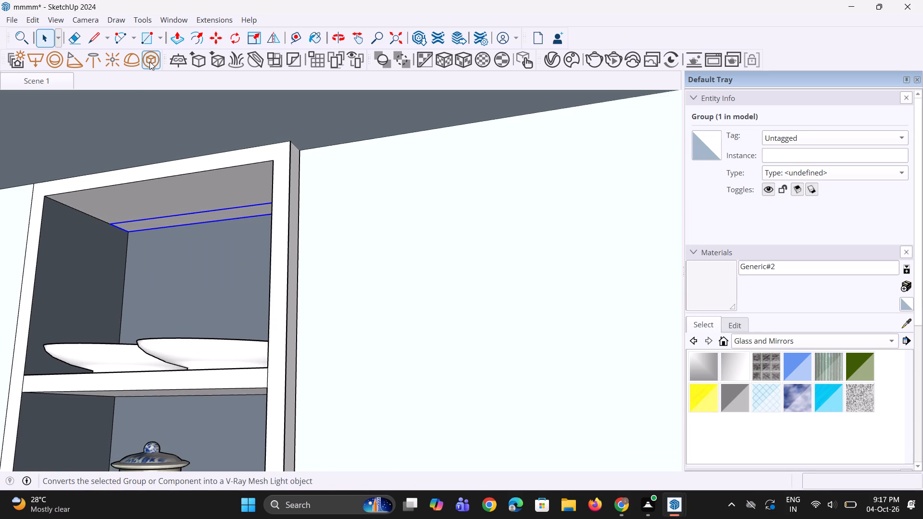
Copy the rear ceiling edge of the blue-and-white jar compartment about 2.9 inches forward to form a strip.
{"action": "scroll", "coordinate": [182, 252], "scroll_direction": "down", "scroll_amount": 4}
{"action": "middle_click_drag", "start_coordinate": [181, 369], "coordinate": [189, 340]}
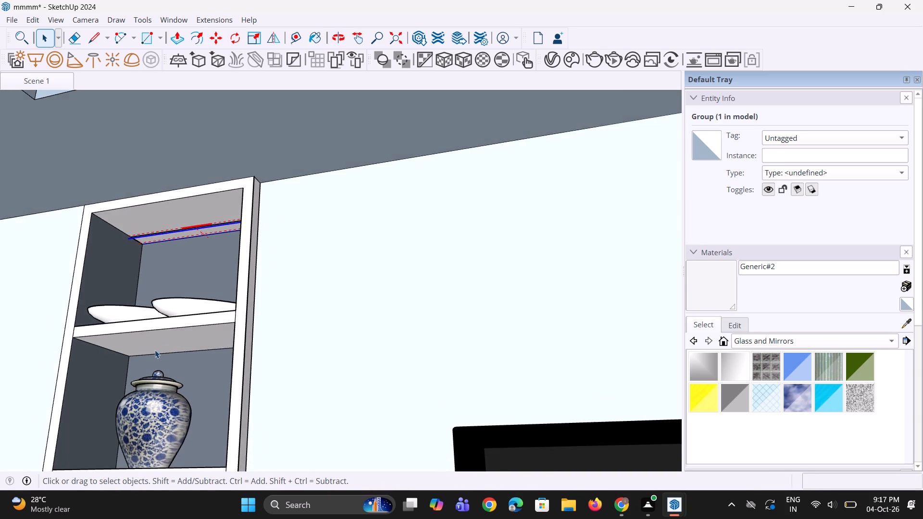
{"action": "scroll", "coordinate": [155, 350], "scroll_direction": "up", "scroll_amount": 2}
{"action": "left_click", "coordinate": [151, 356]}
{"action": "key", "text": "m"}
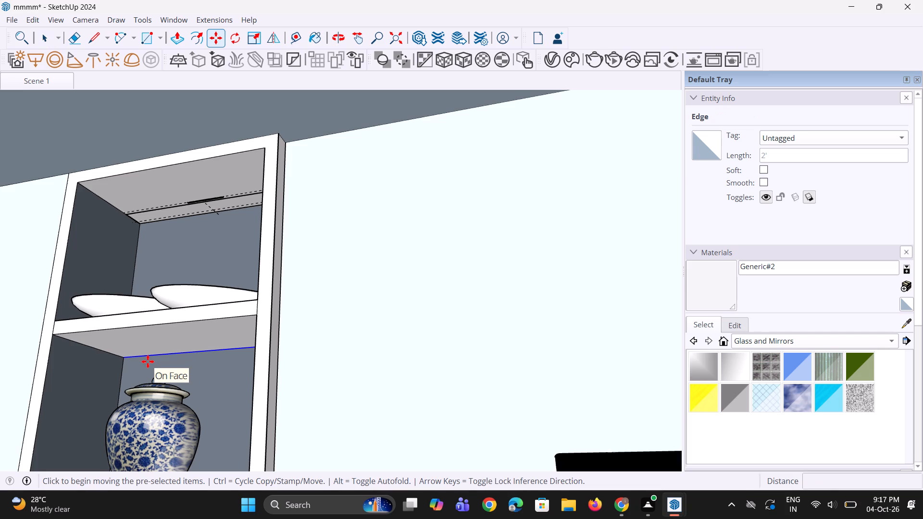
{"action": "left_click", "coordinate": [125, 357]}
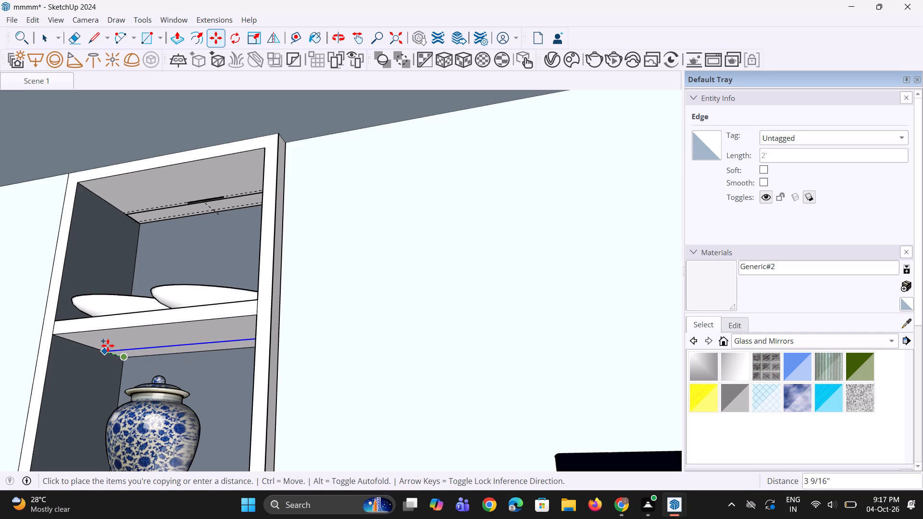
{"action": "left_click", "coordinate": [112, 346]}
{"action": "middle_click_drag", "start_coordinate": [152, 359], "coordinate": [161, 341]}
{"action": "scroll", "coordinate": [164, 351], "scroll_direction": "up", "scroll_amount": 1}
{"action": "key", "text": "space"}
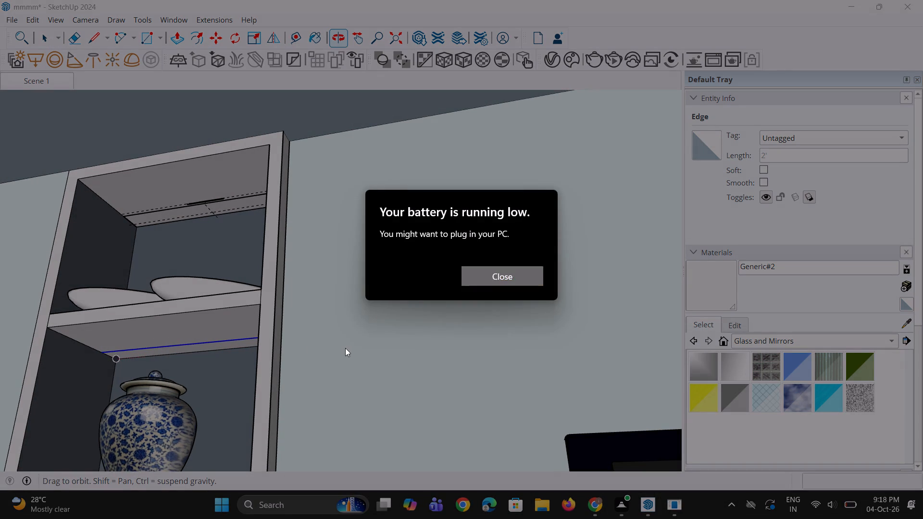
{"action": "key", "text": "space"}
Group the rear ceiling strip above the blue-and-white jar and convert it to a V-Ray mesh light.
{"action": "left_click", "coordinate": [218, 348]}
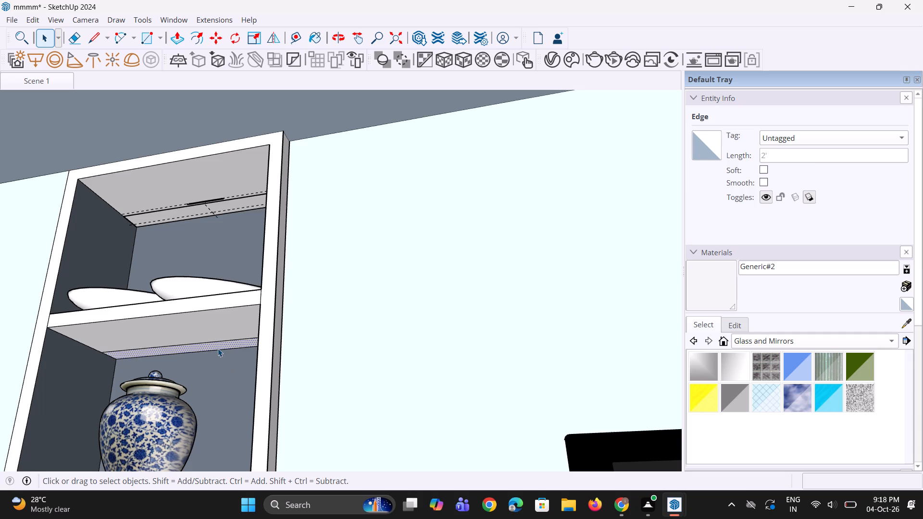
{"action": "right_click", "coordinate": [218, 348]}
{"action": "left_click", "coordinate": [265, 174]}
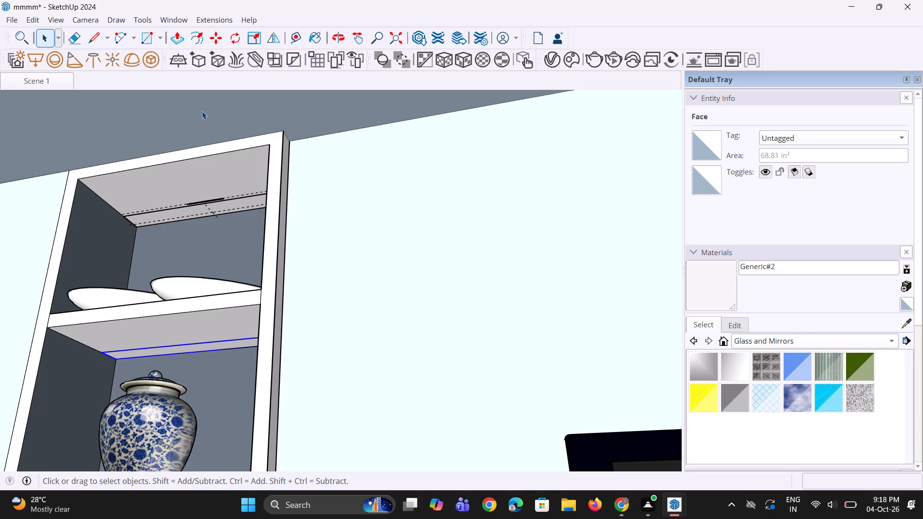
{"action": "left_click", "coordinate": [156, 66]}
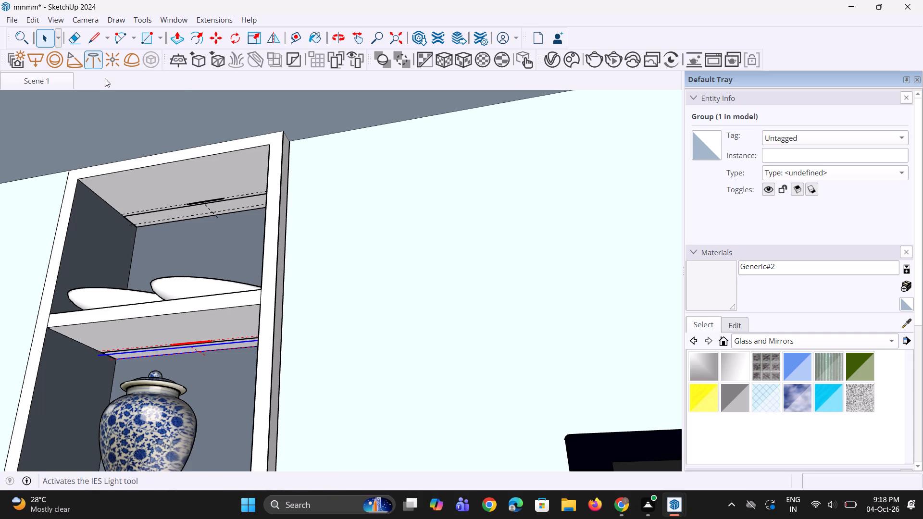
Save the model.
{"action": "key", "text": "ctrl+s"}
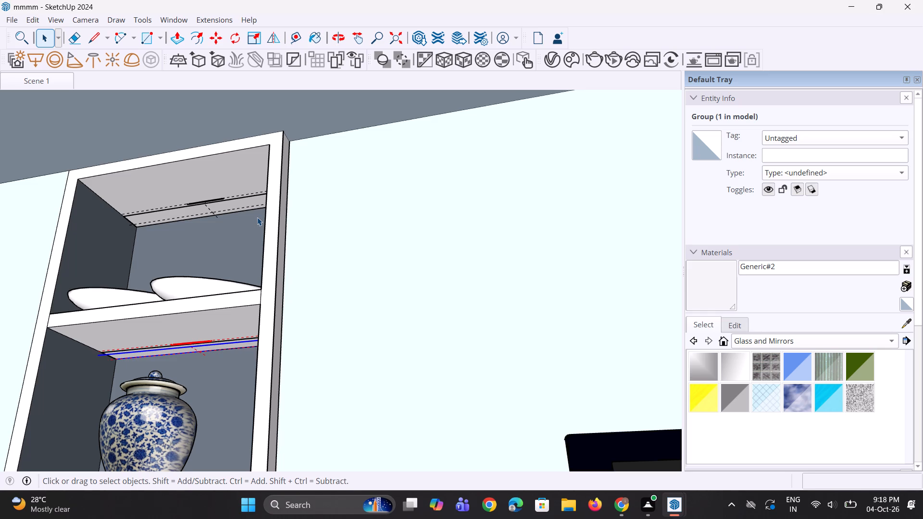
Copy the rear ceiling edge of the ring-vase compartment about 2 1/4 inches forward to form a strip.
{"action": "scroll", "coordinate": [217, 208], "scroll_direction": "down", "scroll_amount": 6}
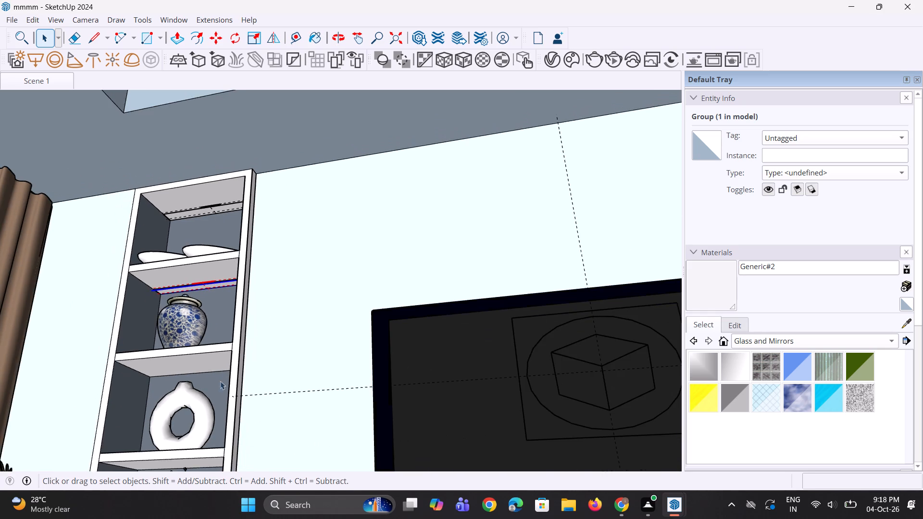
{"action": "scroll", "coordinate": [209, 384], "scroll_direction": "up", "scroll_amount": 5}
{"action": "left_click", "coordinate": [200, 370]}
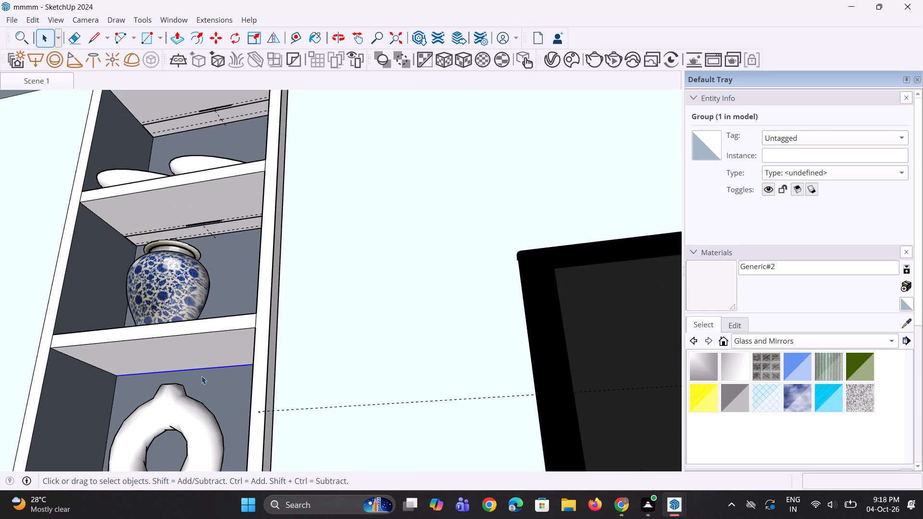
{"action": "key", "text": "m"}
{"action": "left_click", "coordinate": [119, 380]}
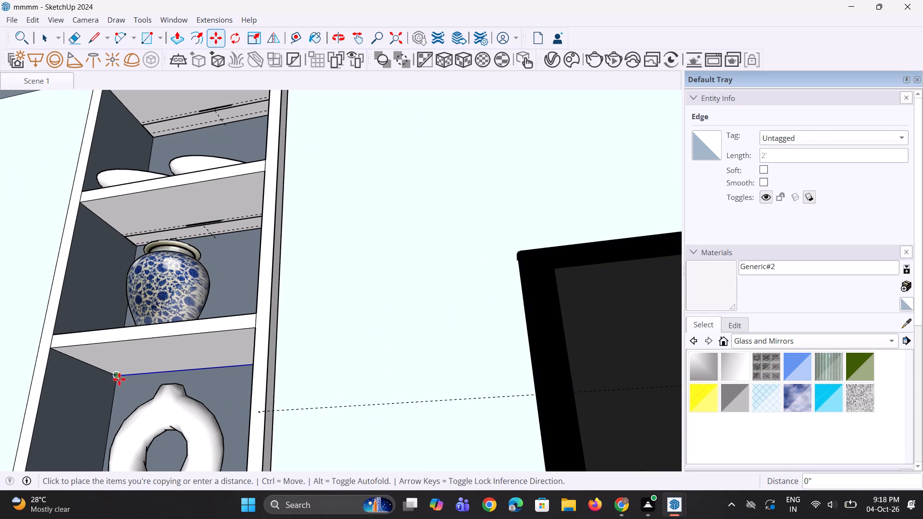
{"action": "left_click", "coordinate": [107, 370]}
{"action": "scroll", "coordinate": [127, 379], "scroll_direction": "up", "scroll_amount": 1}
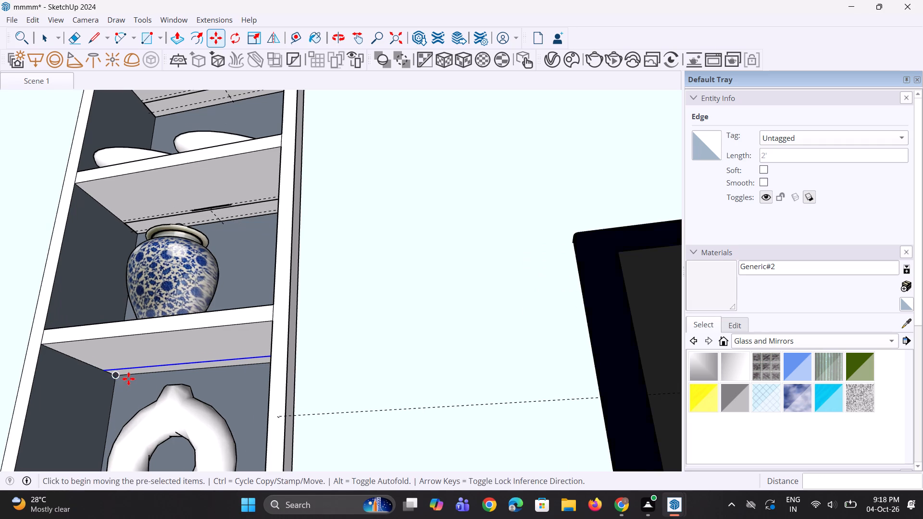
{"action": "middle_click_drag", "start_coordinate": [131, 376], "coordinate": [137, 360]}
{"action": "key", "text": "space"}
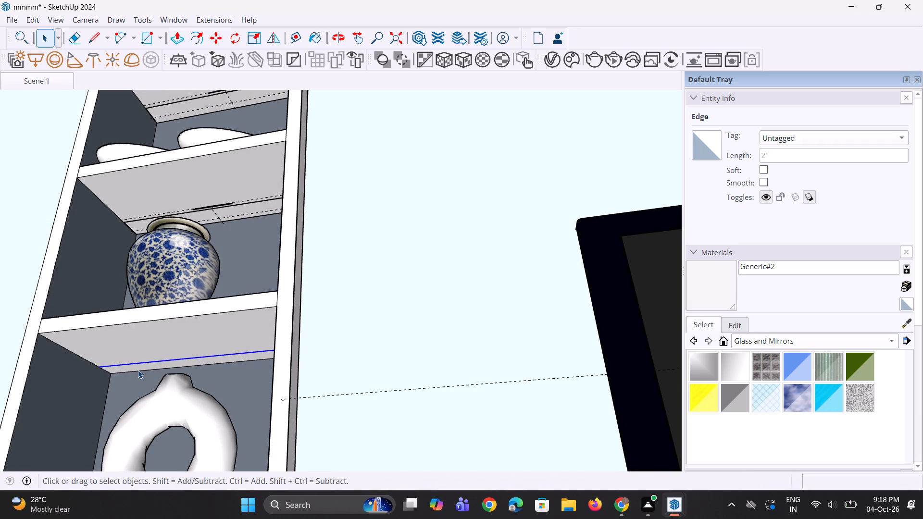
Group the rear ceiling strip above the white ring vase and convert it to a V-Ray mesh light.
{"action": "left_click", "coordinate": [141, 368]}
{"action": "right_click", "coordinate": [141, 368]}
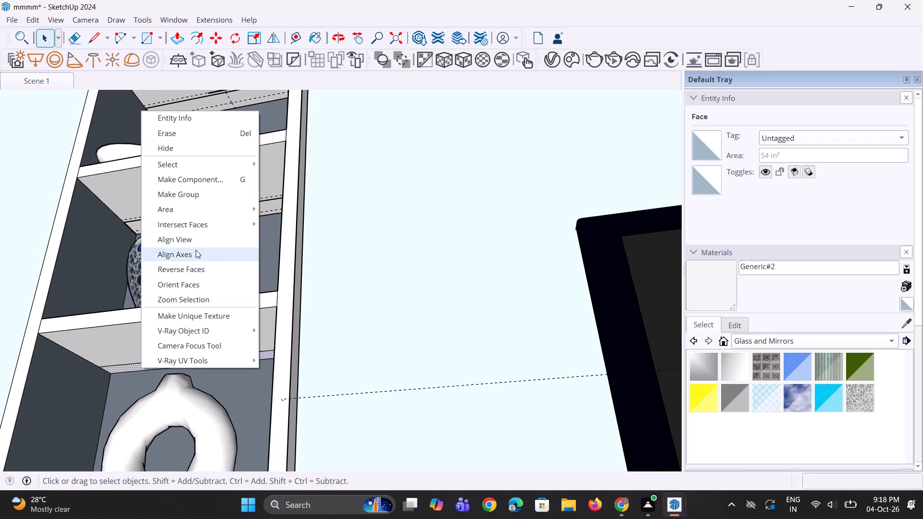
{"action": "left_click", "coordinate": [203, 198]}
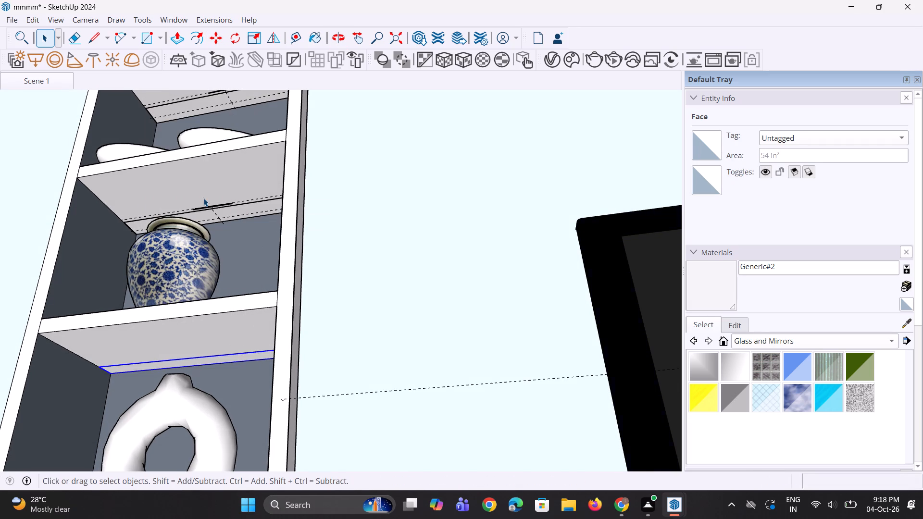
{"action": "left_click", "coordinate": [158, 63]}
Copy the rear ceiling edge of the branch-vase compartment about 2 13/16 inches forward to form a strip.
{"action": "scroll", "coordinate": [236, 235], "scroll_direction": "down", "scroll_amount": 3}
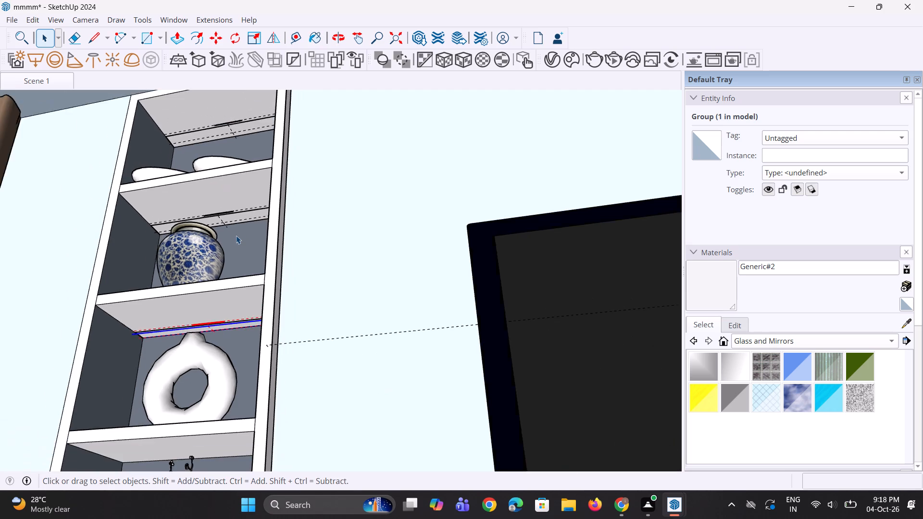
{"action": "scroll", "coordinate": [236, 235], "scroll_direction": "down", "scroll_amount": 3}
{"action": "scroll", "coordinate": [201, 404], "scroll_direction": "up", "scroll_amount": 4}
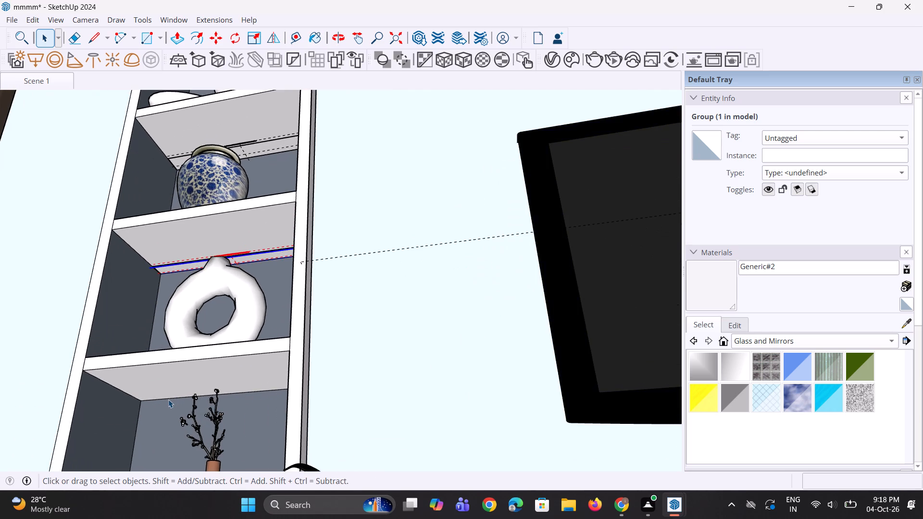
{"action": "left_click", "coordinate": [168, 399]}
{"action": "scroll", "coordinate": [167, 401], "scroll_direction": "up", "scroll_amount": 1}
{"action": "key", "text": "m"}
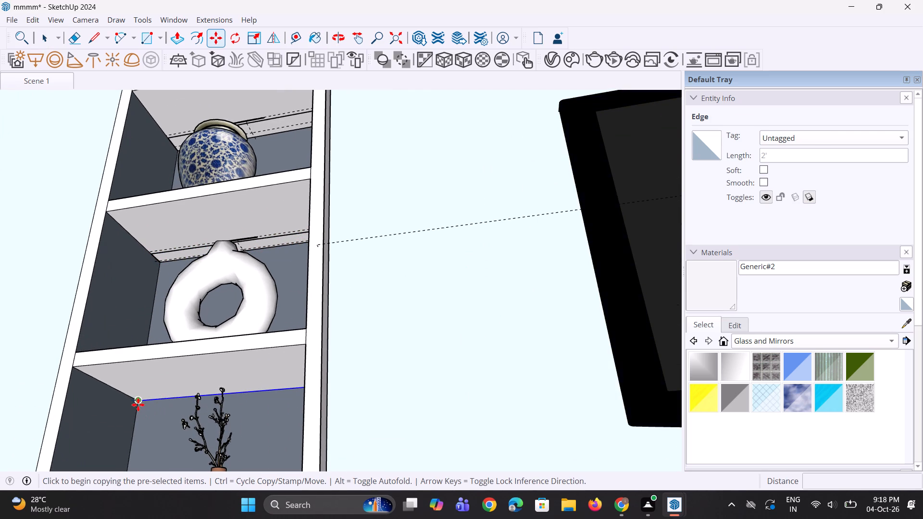
{"action": "left_click", "coordinate": [137, 405]}
{"action": "left_click", "coordinate": [125, 393]}
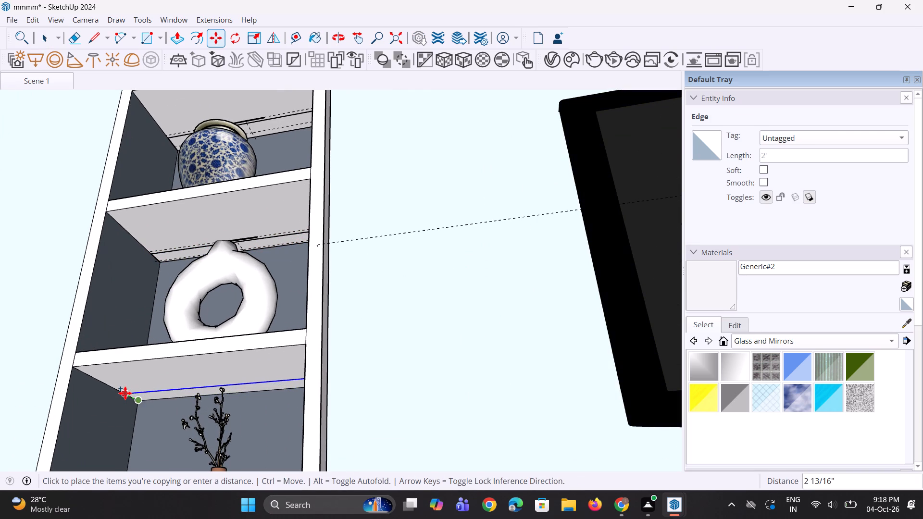
{"action": "scroll", "coordinate": [154, 399], "scroll_direction": "up", "scroll_amount": 2}
{"action": "key", "text": "space"}
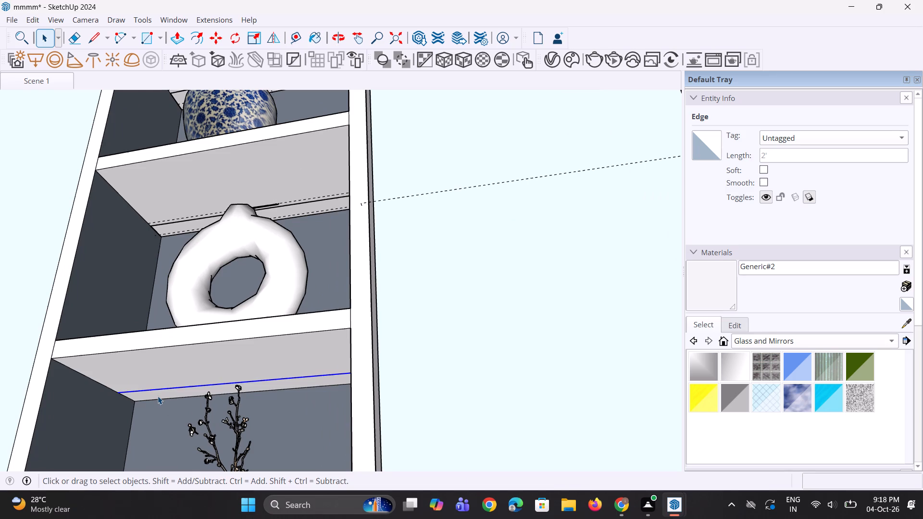
Group the rear ceiling strip above the branch vase and convert it to a V-Ray mesh light.
{"action": "left_click", "coordinate": [158, 396]}
{"action": "right_click", "coordinate": [158, 396]}
{"action": "left_click", "coordinate": [211, 228]}
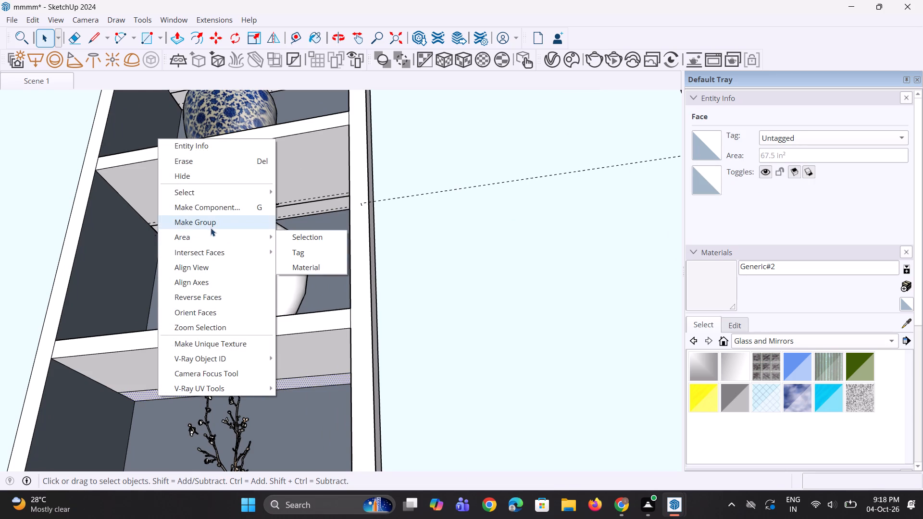
{"action": "left_click", "coordinate": [155, 61]}
Copy the rear ceiling edge of the lowest shelf compartment, below the branch vase, about 3 1/8 inches forward to form a strip.
{"action": "scroll", "coordinate": [265, 270], "scroll_direction": "down", "scroll_amount": 3}
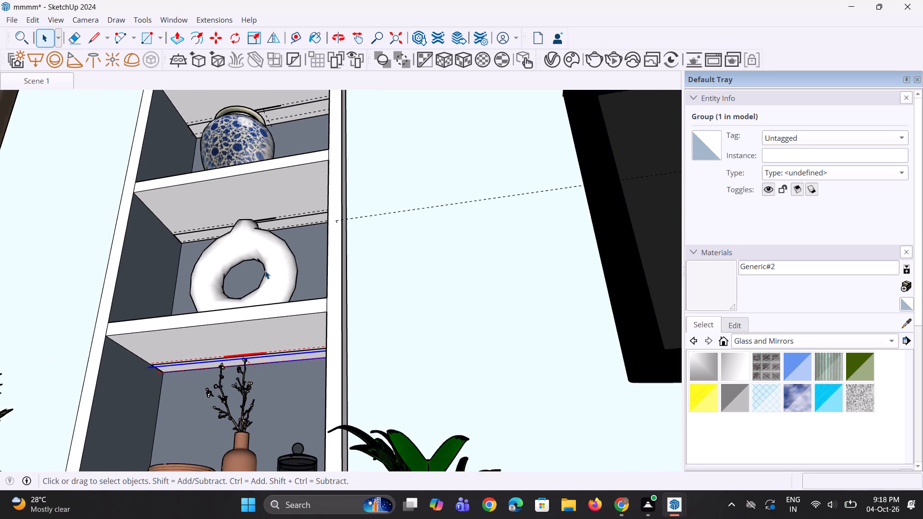
{"action": "scroll", "coordinate": [265, 271], "scroll_direction": "down", "scroll_amount": 4}
{"action": "scroll", "coordinate": [195, 453], "scroll_direction": "up", "scroll_amount": 2}
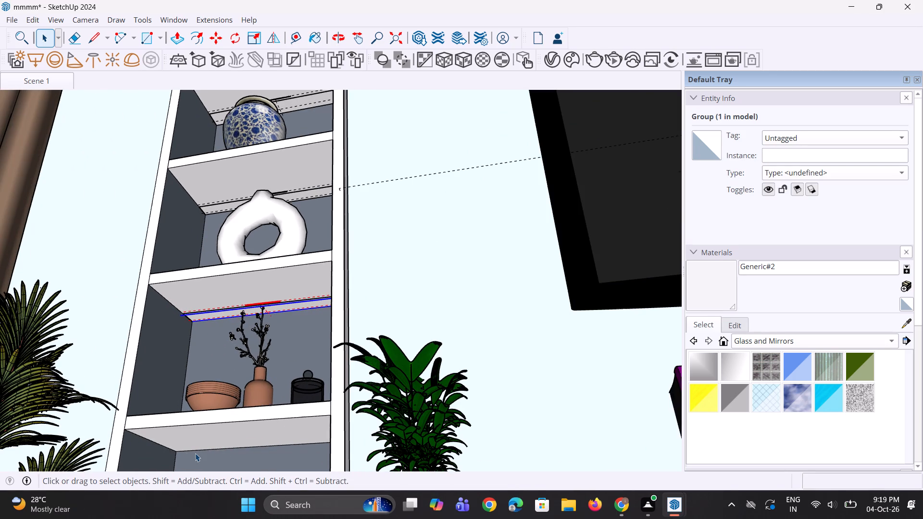
{"action": "left_click", "coordinate": [195, 451]}
{"action": "key", "text": "m"}
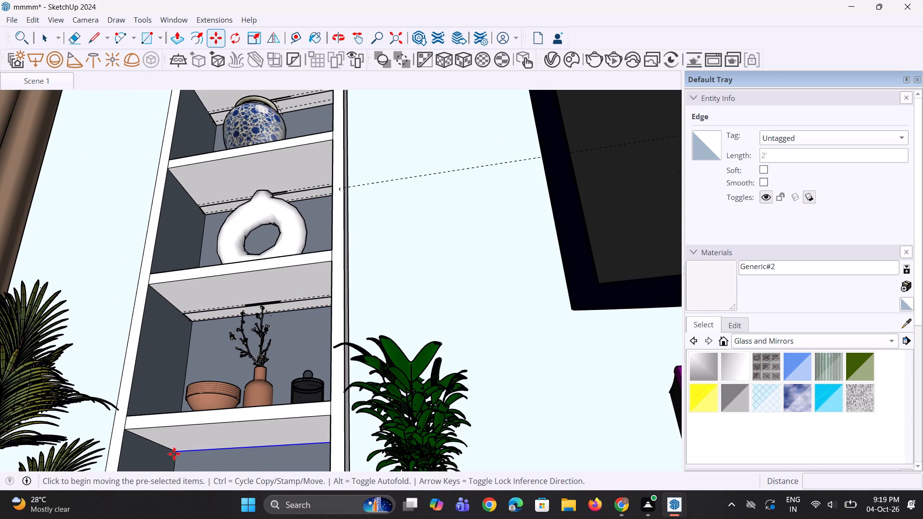
{"action": "left_click", "coordinate": [176, 455]}
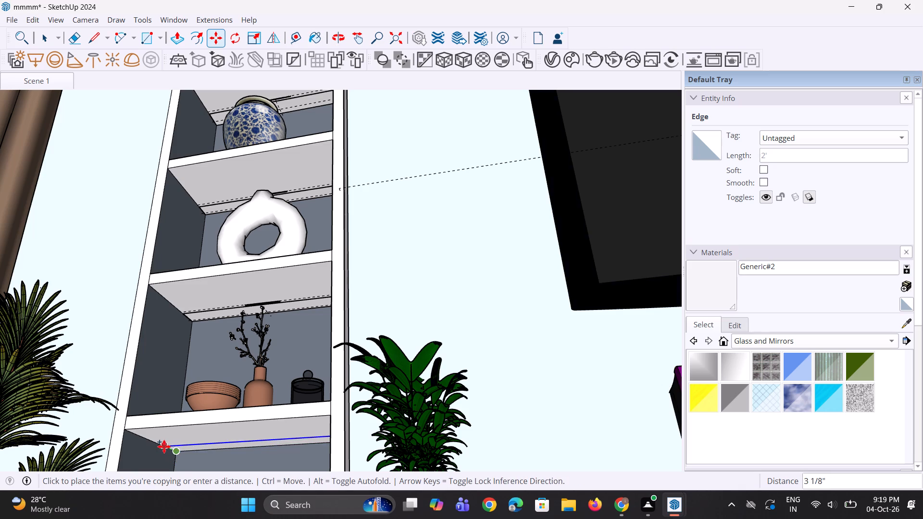
{"action": "left_click", "coordinate": [163, 446]}
{"action": "scroll", "coordinate": [196, 454], "scroll_direction": "up", "scroll_amount": 6}
{"action": "key", "text": "space"}
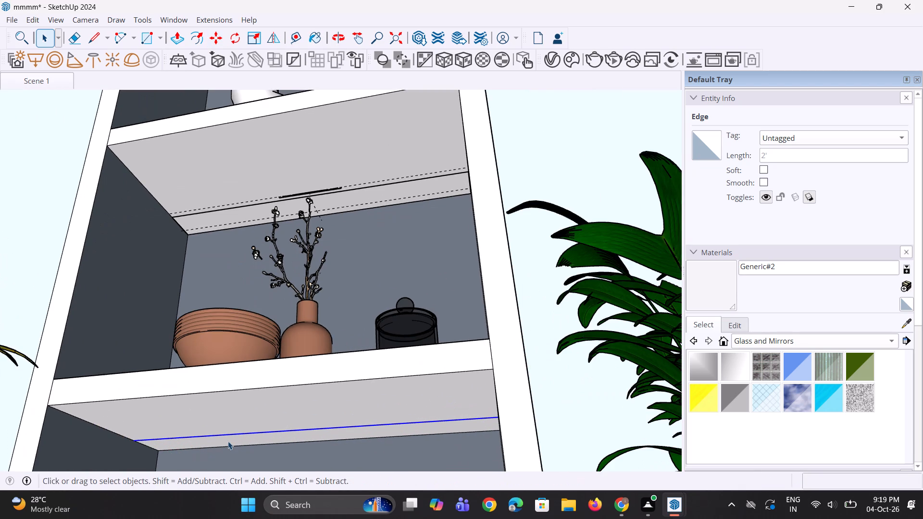
Group the rear ceiling strip in the lowest shelf compartment and convert it to a V-Ray mesh light.
{"action": "left_click", "coordinate": [229, 441]}
{"action": "right_click", "coordinate": [229, 441]}
{"action": "left_click", "coordinate": [287, 269]}
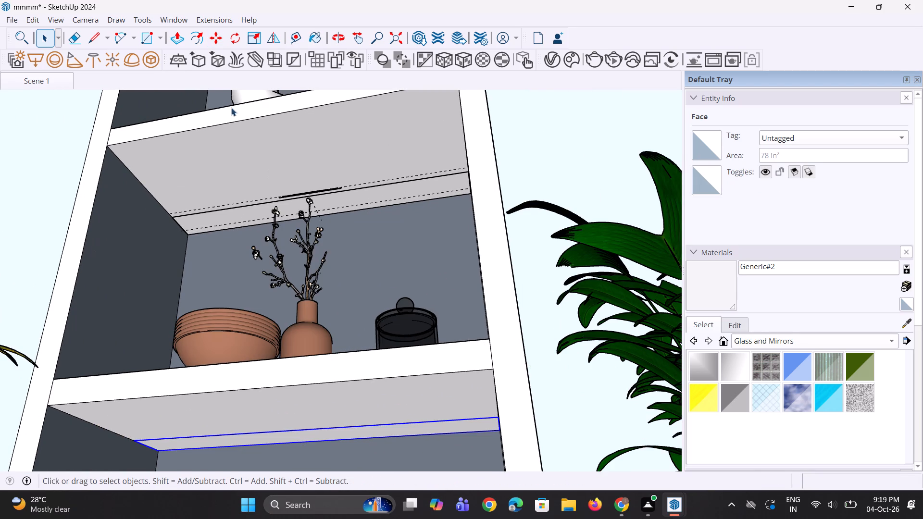
{"action": "left_click", "coordinate": [152, 62]}
Group the three inner vertical faces of the ceiling recess (TV-wall side, curtain side and opposite side) and convert them to a V-Ray mesh light.
{"action": "scroll", "coordinate": [318, 327], "scroll_direction": "down", "scroll_amount": 2}
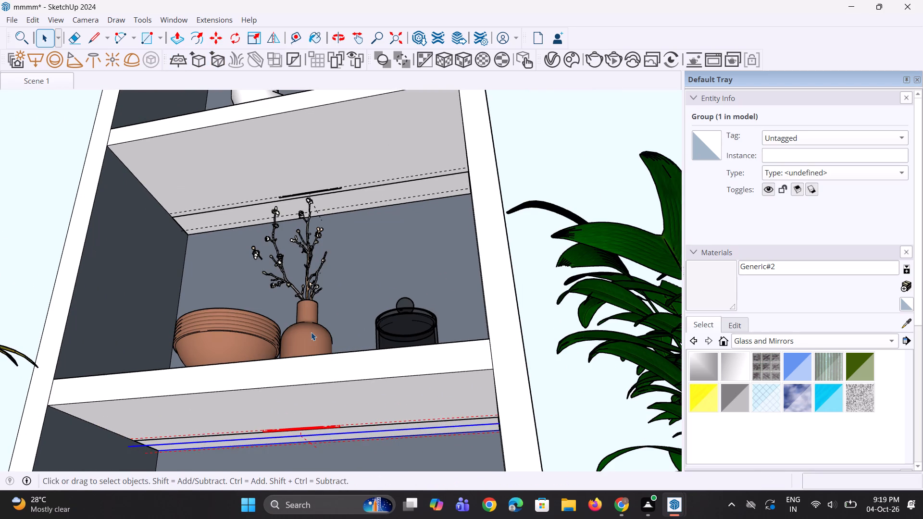
{"action": "scroll", "coordinate": [311, 332], "scroll_direction": "down", "scroll_amount": 9}
{"action": "middle_click_drag", "start_coordinate": [332, 329], "coordinate": [301, 408]}
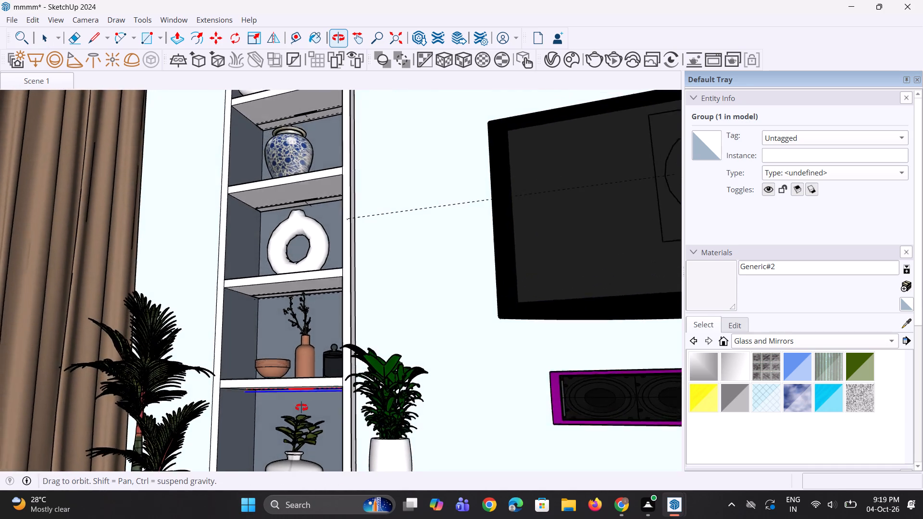
{"action": "middle_click_drag", "start_coordinate": [301, 408], "coordinate": [302, 408]}
{"action": "scroll", "coordinate": [290, 394], "scroll_direction": "down", "scroll_amount": 8}
{"action": "middle_click_drag", "start_coordinate": [305, 395], "coordinate": [320, 420]}
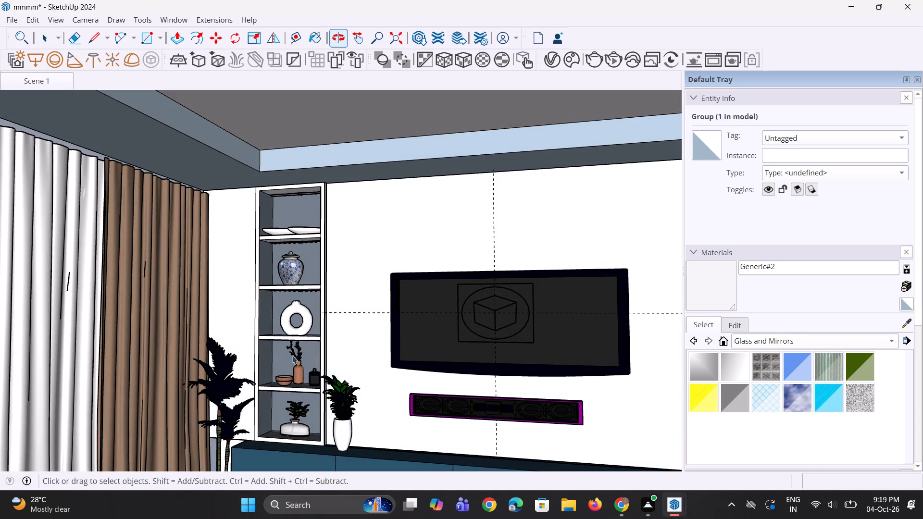
{"action": "scroll", "coordinate": [280, 197], "scroll_direction": "up", "scroll_amount": 2}
{"action": "left_click", "coordinate": [342, 148]}
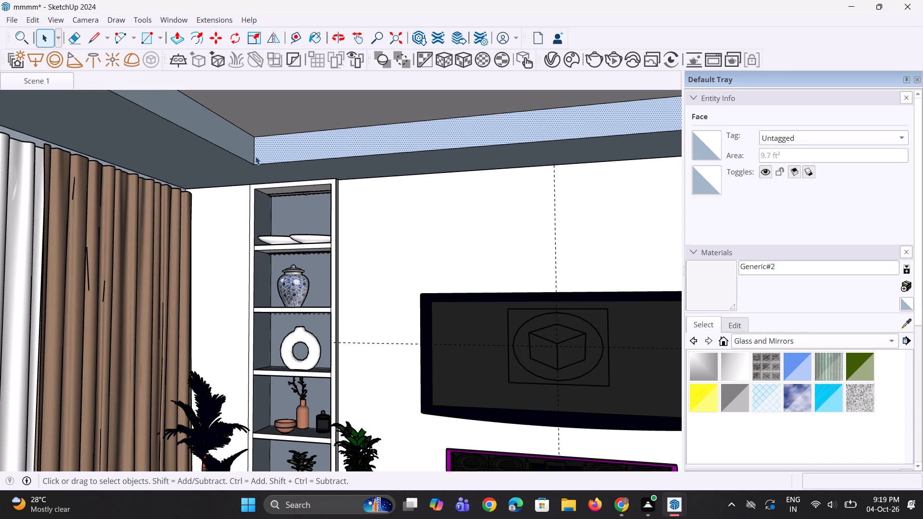
{"action": "left_click", "coordinate": [245, 145], "text": "ctrl"}
{"action": "scroll", "coordinate": [295, 202], "scroll_direction": "down", "scroll_amount": 5}
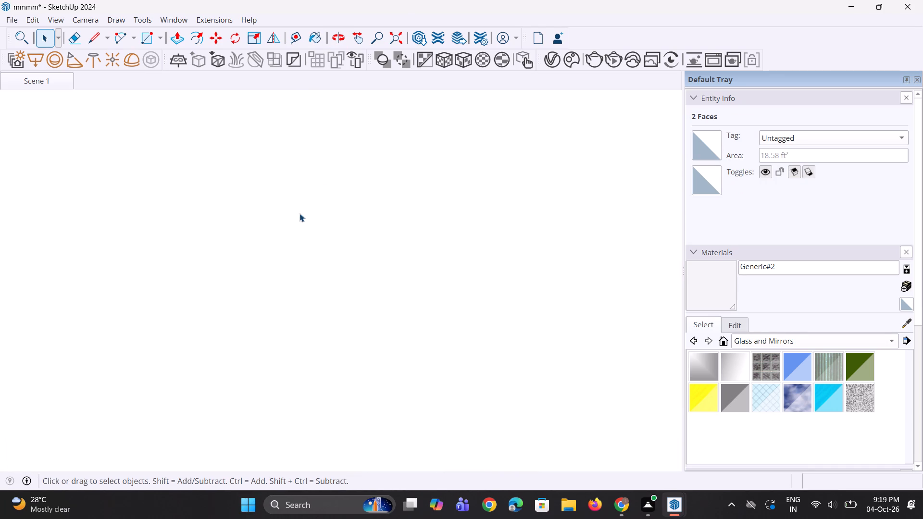
{"action": "left_click", "coordinate": [398, 33]}
{"action": "middle_click_drag", "start_coordinate": [452, 251], "coordinate": [358, 243]}
{"action": "scroll", "coordinate": [429, 230], "scroll_direction": "up", "scroll_amount": 3}
{"action": "middle_click_drag", "start_coordinate": [395, 236], "coordinate": [179, 223]}
{"action": "scroll", "coordinate": [156, 228], "scroll_direction": "up", "scroll_amount": 8}
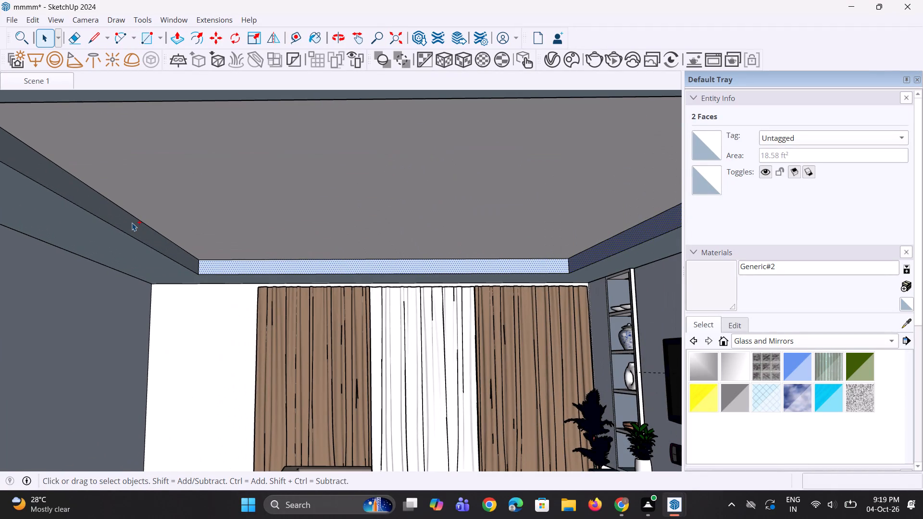
{"action": "left_click", "coordinate": [132, 222], "text": "ctrl"}
{"action": "right_click", "coordinate": [132, 222], "text": "ctrl"}
{"action": "left_click", "coordinate": [173, 336]}
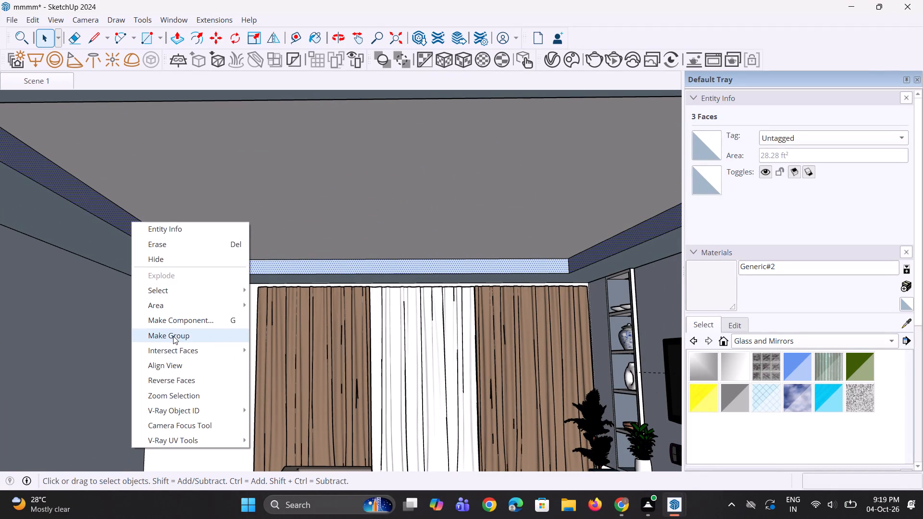
{"action": "left_click", "coordinate": [153, 56]}
Copy the rear wall edge on the underside of the floating TV cabinet about 8 5/8 inches forward to form a strip.
{"action": "scroll", "coordinate": [253, 268], "scroll_direction": "down", "scroll_amount": 3}
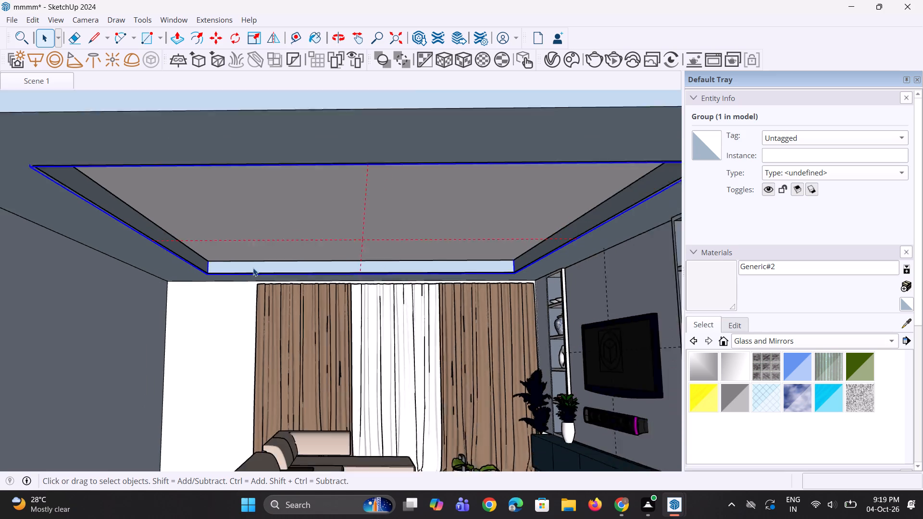
{"action": "scroll", "coordinate": [253, 268], "scroll_direction": "down", "scroll_amount": 1}
{"action": "middle_click_drag", "start_coordinate": [262, 260], "coordinate": [336, 264]}
{"action": "scroll", "coordinate": [357, 329], "scroll_direction": "down", "scroll_amount": 2}
{"action": "middle_click_drag", "start_coordinate": [448, 409], "coordinate": [464, 384]}
{"action": "scroll", "coordinate": [492, 415], "scroll_direction": "up", "scroll_amount": 7}
{"action": "middle_click_drag", "start_coordinate": [492, 430], "coordinate": [494, 418]}
{"action": "scroll", "coordinate": [494, 418], "scroll_direction": "up", "scroll_amount": 9}
{"action": "middle_click_drag", "start_coordinate": [482, 438], "coordinate": [482, 431]}
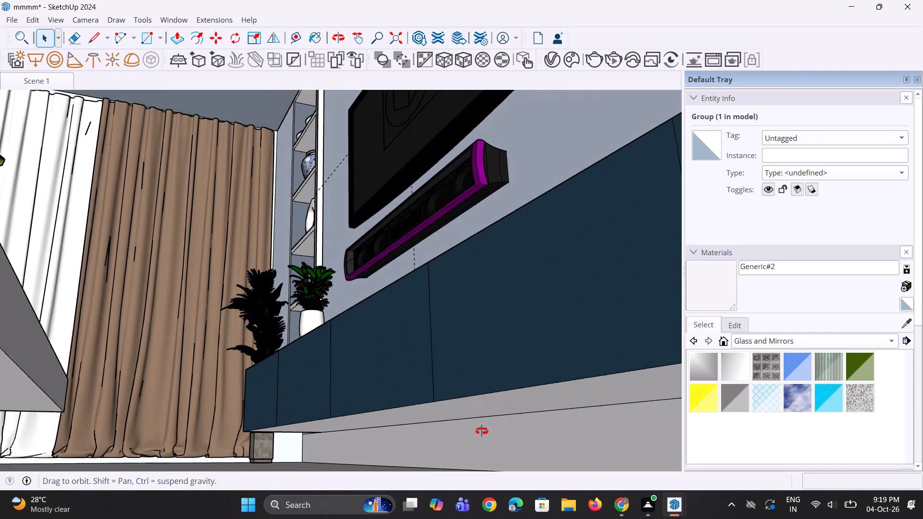
{"action": "middle_click_drag", "start_coordinate": [482, 431], "coordinate": [488, 441]}
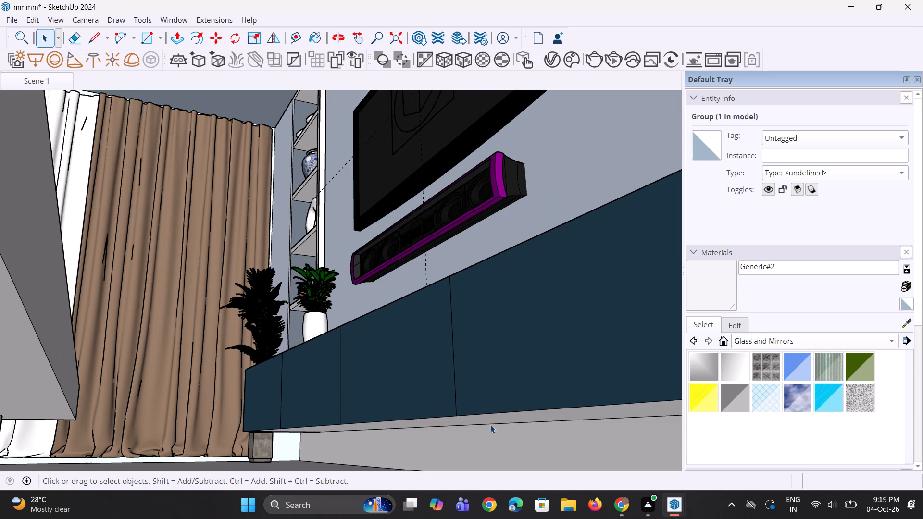
{"action": "left_click", "coordinate": [490, 425]}
{"action": "middle_click_drag", "start_coordinate": [488, 425], "coordinate": [481, 419]}
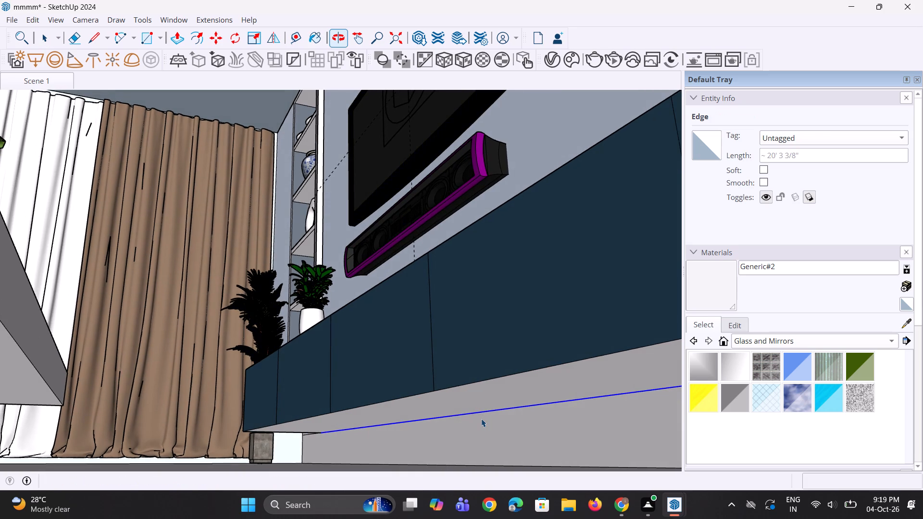
{"action": "key", "text": "m"}
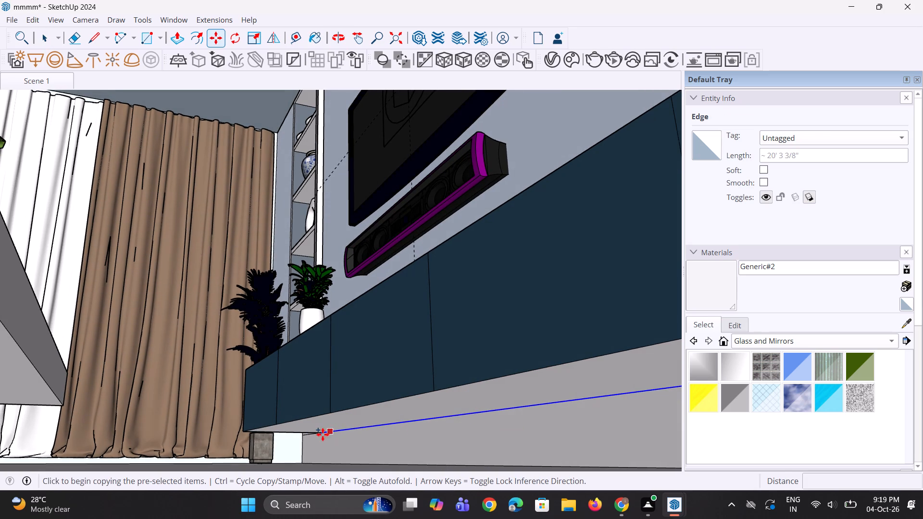
{"action": "left_click", "coordinate": [319, 435]}
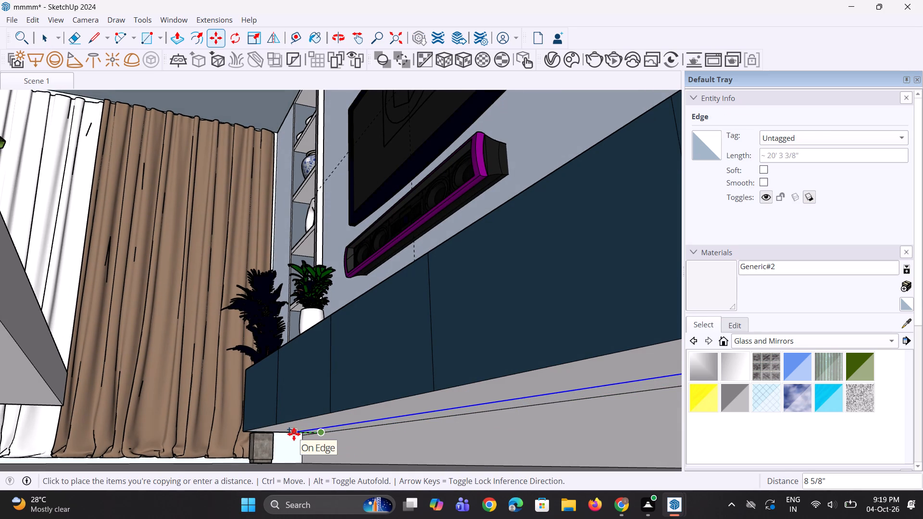
{"action": "left_click", "coordinate": [294, 434]}
{"action": "middle_click_drag", "start_coordinate": [334, 431], "coordinate": [338, 431]}
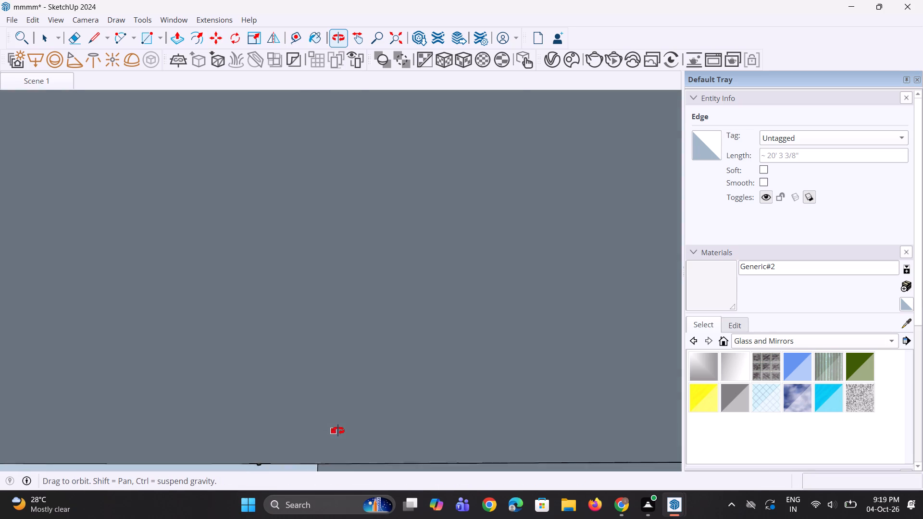
{"action": "middle_click_drag", "start_coordinate": [338, 431], "coordinate": [338, 434]}
{"action": "key", "text": "space"}
Group the rear strip beneath the floating TV cabinet and convert it to a V-Ray mesh light.
{"action": "scroll", "coordinate": [370, 447], "scroll_direction": "up", "scroll_amount": 3}
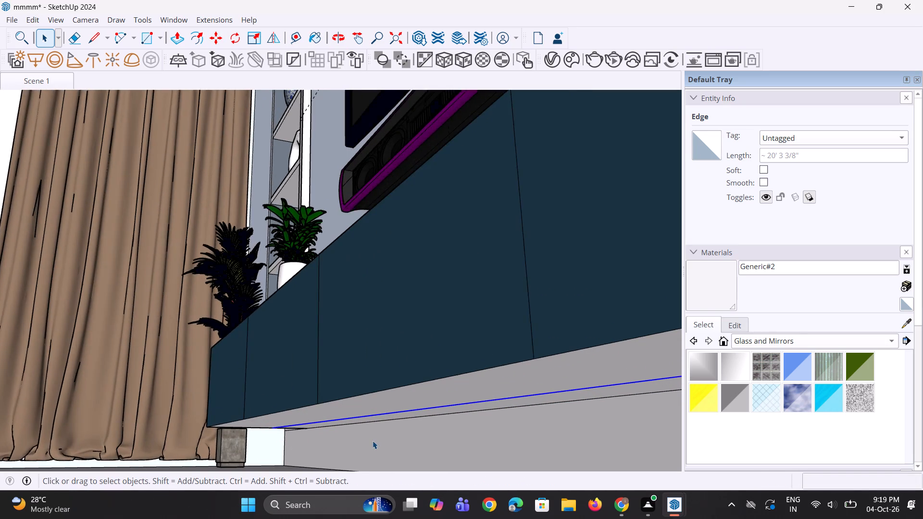
{"action": "scroll", "coordinate": [373, 438], "scroll_direction": "up", "scroll_amount": 3}
{"action": "left_click", "coordinate": [366, 413]}
{"action": "right_click", "coordinate": [366, 413]}
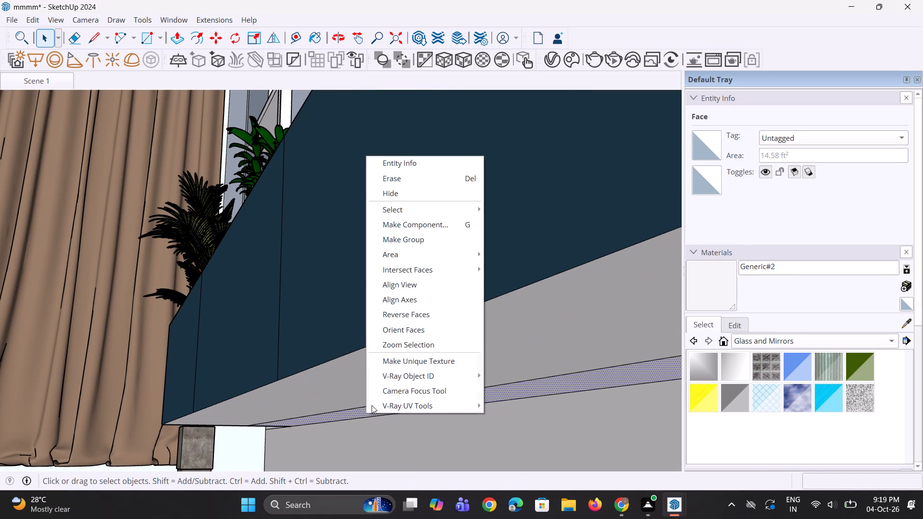
{"action": "left_click", "coordinate": [422, 241]}
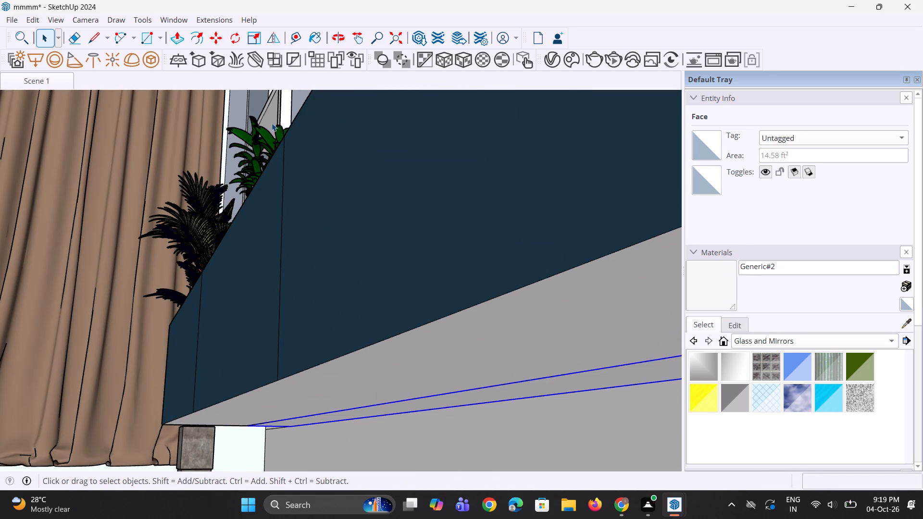
{"action": "left_click", "coordinate": [150, 64]}
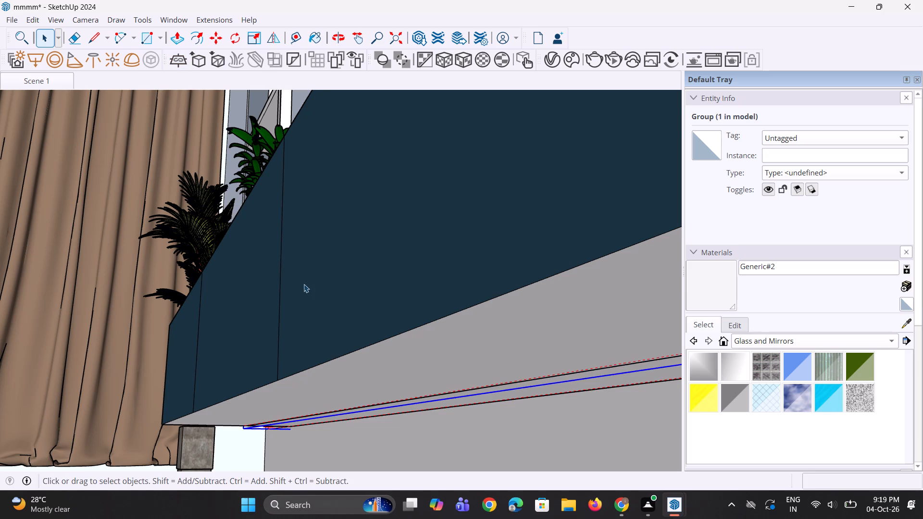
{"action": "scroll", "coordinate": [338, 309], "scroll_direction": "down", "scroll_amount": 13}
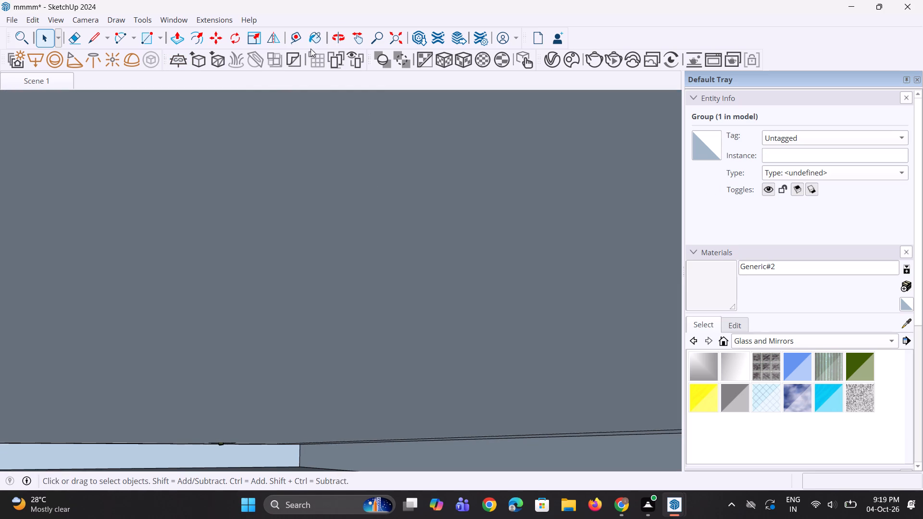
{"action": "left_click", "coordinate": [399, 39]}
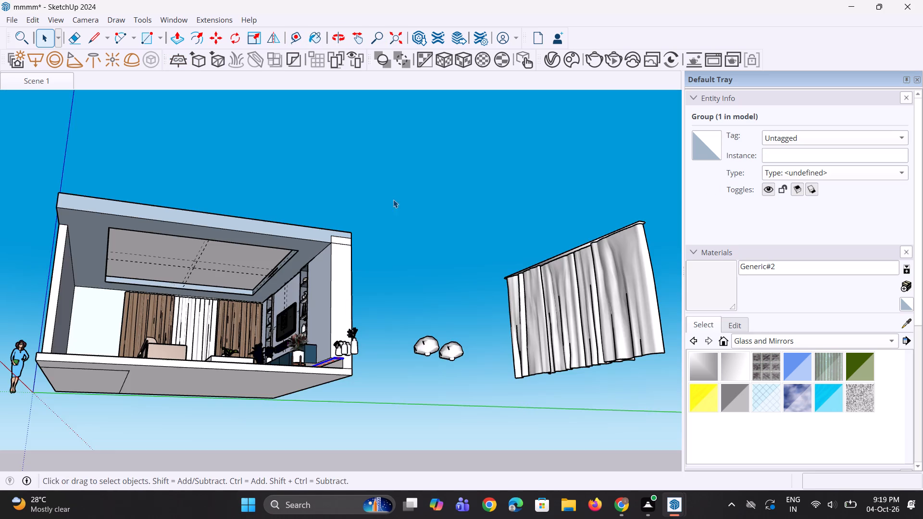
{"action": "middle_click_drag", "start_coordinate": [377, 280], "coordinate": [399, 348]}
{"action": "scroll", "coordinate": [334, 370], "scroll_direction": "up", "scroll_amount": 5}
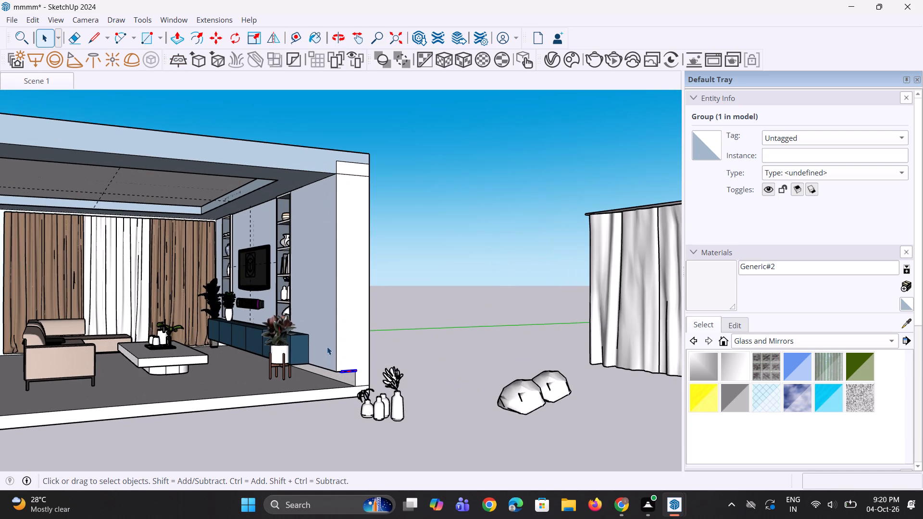
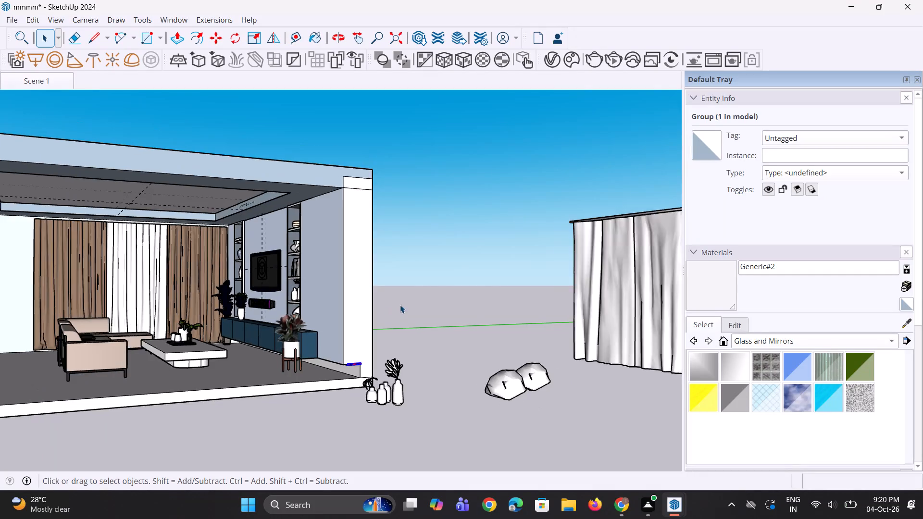
Examine the living room as a whole and then the TV wall with its shelf units, floating cabinet and coffee table.
{"action": "scroll", "coordinate": [386, 318], "scroll_direction": "down", "scroll_amount": 2}
{"action": "middle_click_drag", "start_coordinate": [282, 314], "coordinate": [248, 309]}
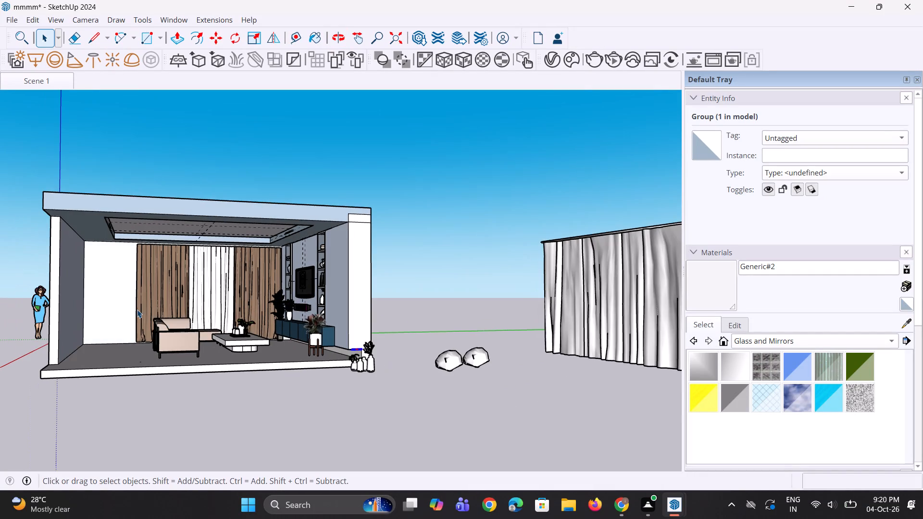
{"action": "scroll", "coordinate": [137, 309], "scroll_direction": "up", "scroll_amount": 4}
{"action": "scroll", "coordinate": [159, 319], "scroll_direction": "down", "scroll_amount": 2}
{"action": "middle_click_drag", "start_coordinate": [169, 322], "coordinate": [203, 327]}
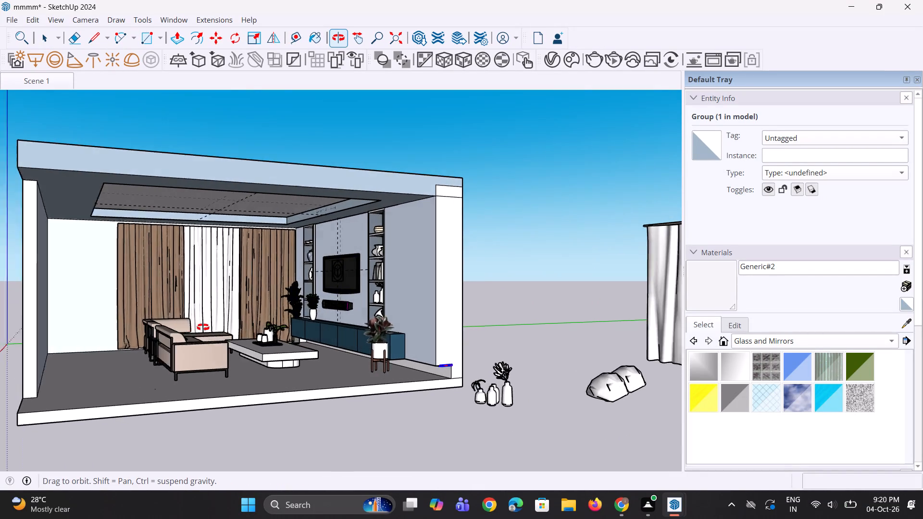
{"action": "middle_click_drag", "start_coordinate": [203, 327], "coordinate": [248, 334]}
{"action": "scroll", "coordinate": [249, 332], "scroll_direction": "up", "scroll_amount": 5}
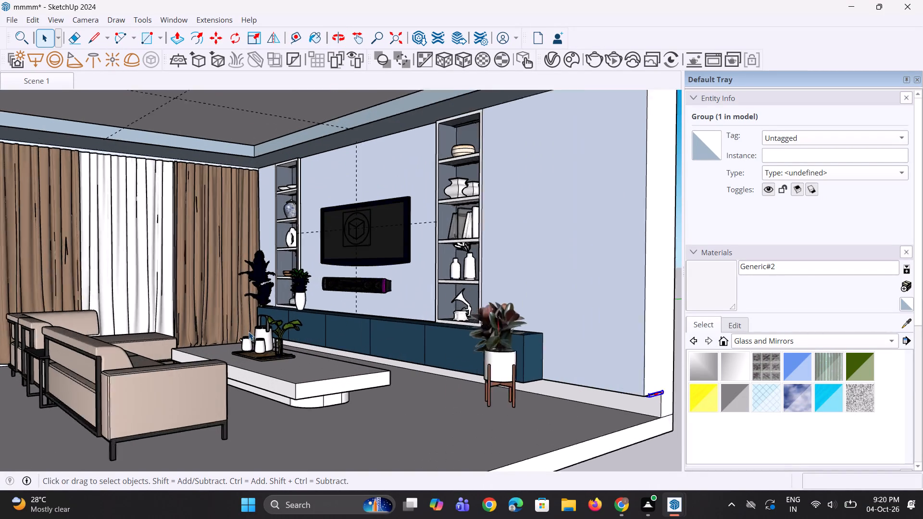
{"action": "scroll", "coordinate": [249, 332], "scroll_direction": "up", "scroll_amount": 1}
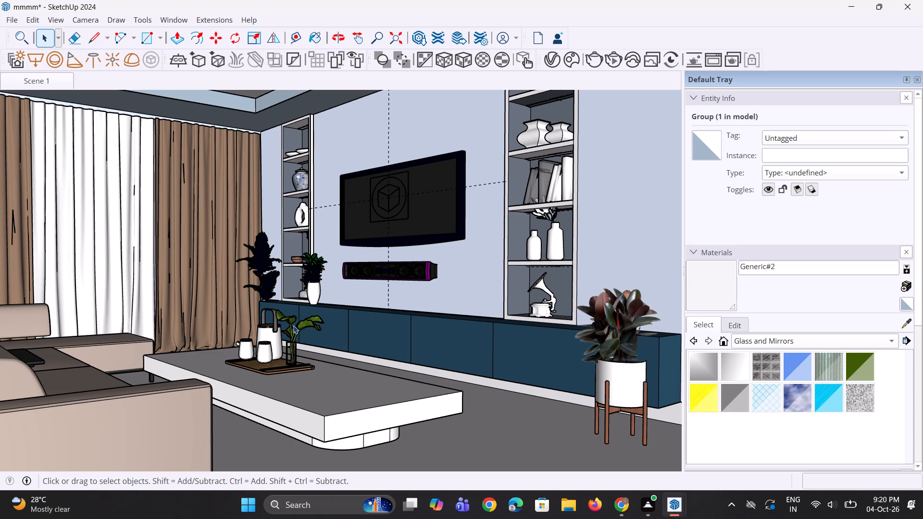
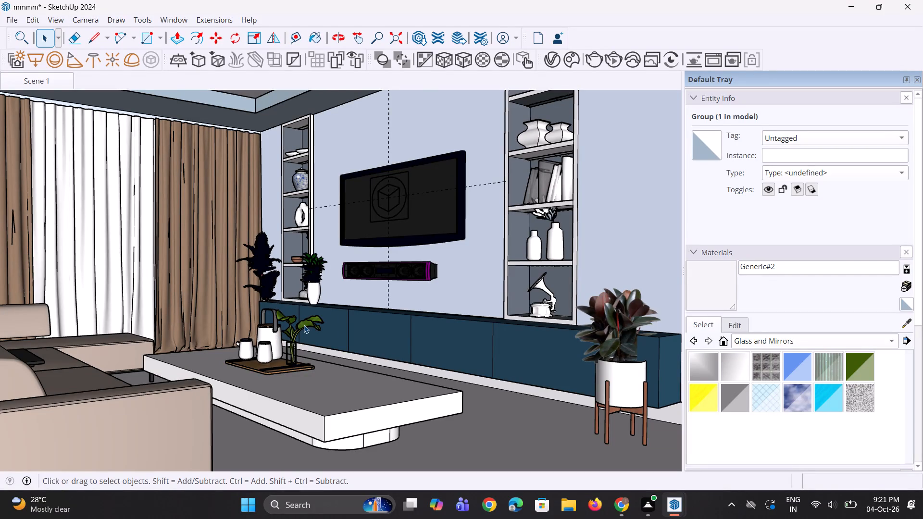
Pull the front end face of the wall behind the sofa outward 3' 4 15/16" with Push/Pull.
{"action": "scroll", "coordinate": [304, 325], "scroll_direction": "down", "scroll_amount": 8}
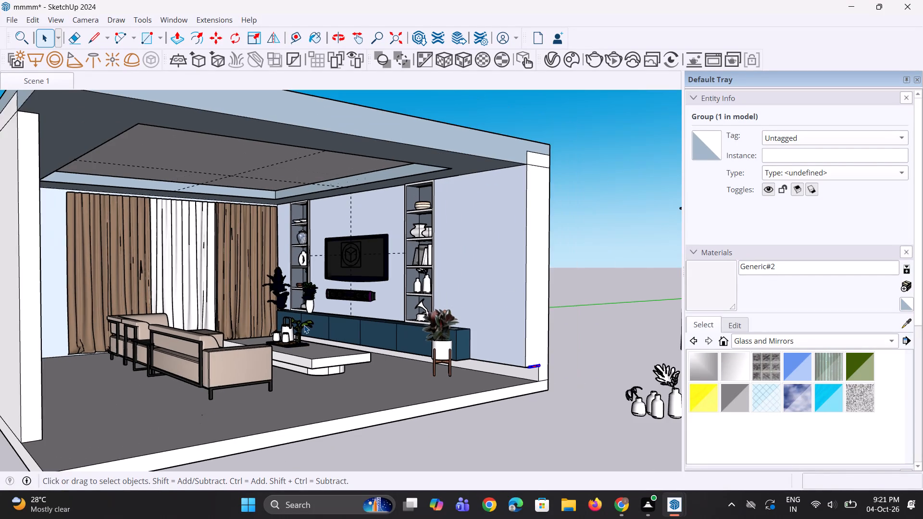
{"action": "middle_click_drag", "start_coordinate": [340, 341], "coordinate": [320, 343]}
{"action": "scroll", "coordinate": [311, 339], "scroll_direction": "down", "scroll_amount": 2}
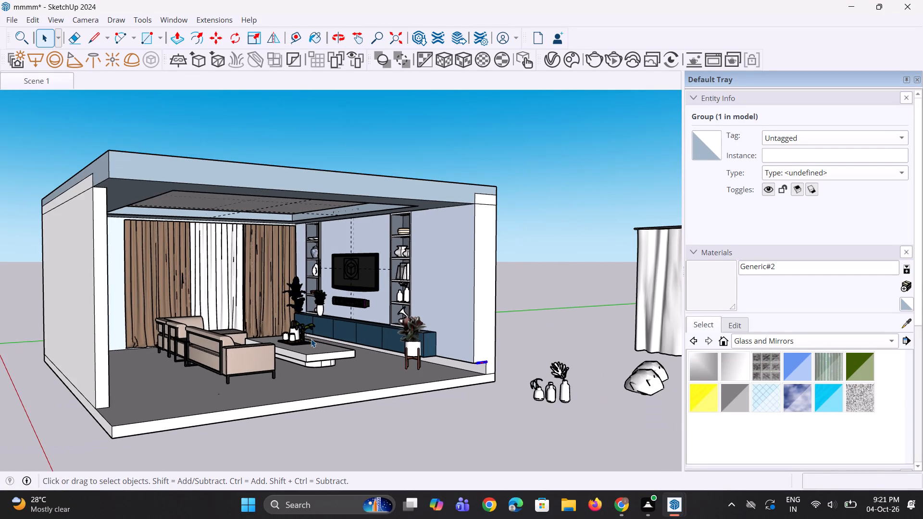
{"action": "middle_click_drag", "start_coordinate": [311, 339], "coordinate": [289, 332]}
{"action": "middle_click_drag", "start_coordinate": [287, 333], "coordinate": [284, 330]}
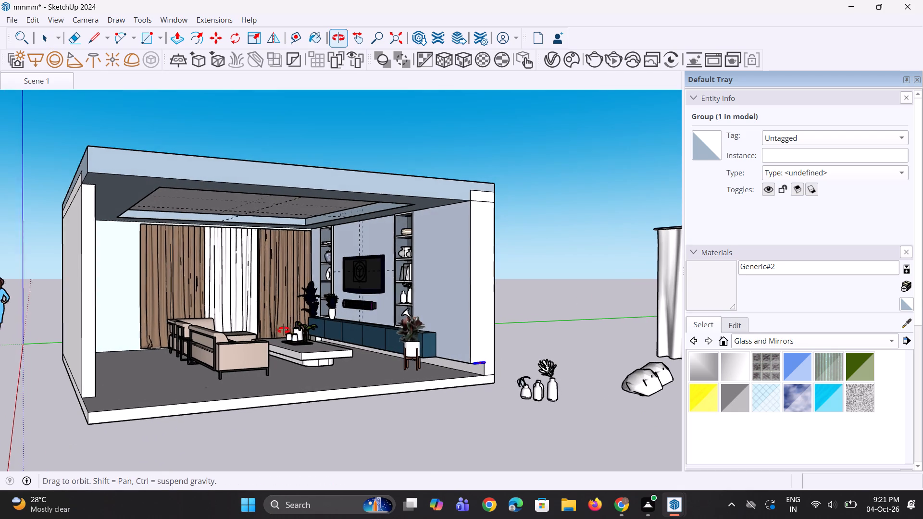
{"action": "middle_click_drag", "start_coordinate": [284, 330], "coordinate": [279, 327]}
{"action": "scroll", "coordinate": [186, 330], "scroll_direction": "up", "scroll_amount": 1}
{"action": "key", "text": "r"}
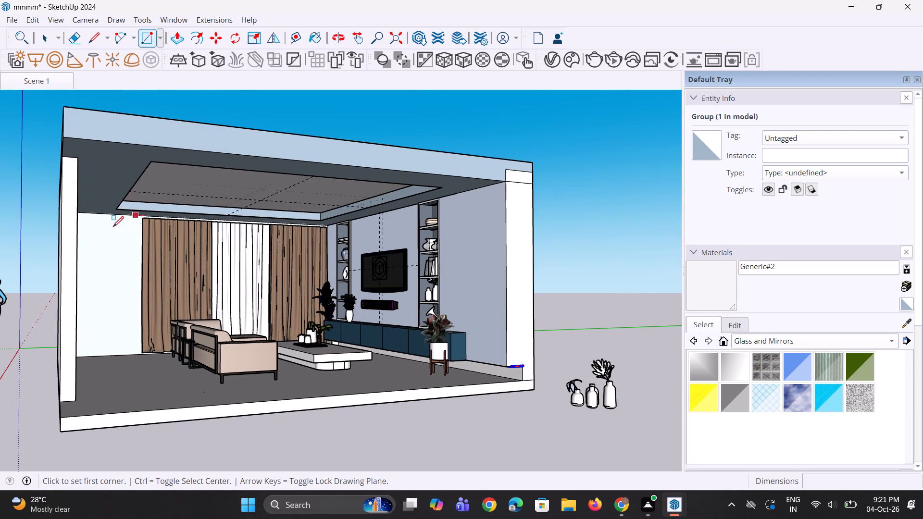
{"action": "key", "text": "space"}
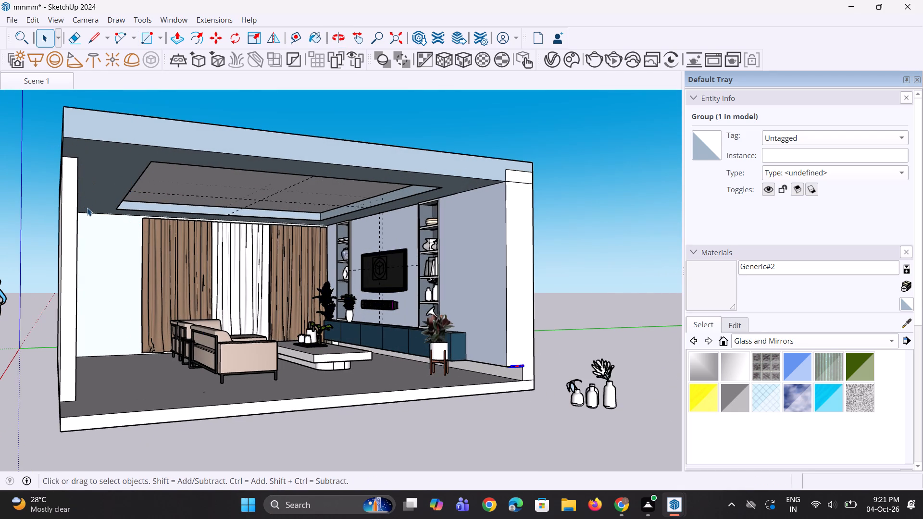
{"action": "type", "text": "p"}
{"action": "left_click", "coordinate": [76, 245]}
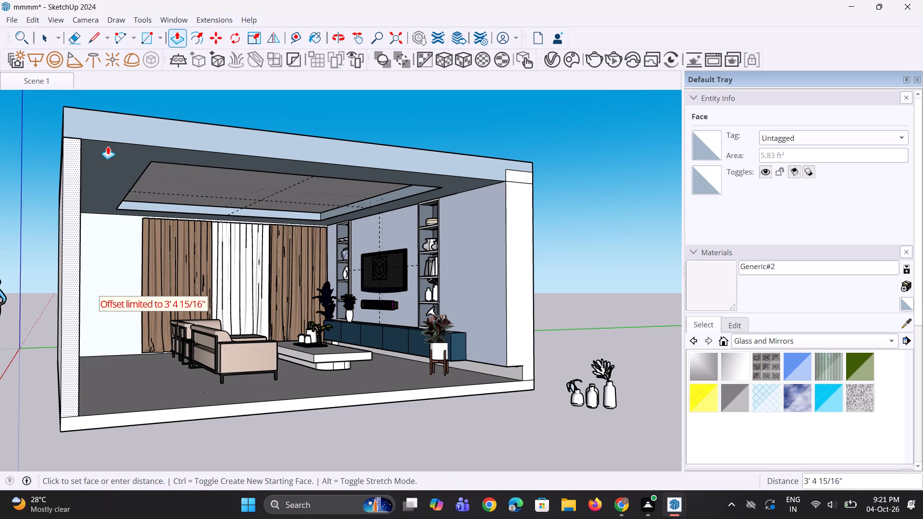
{"action": "left_click", "coordinate": [113, 133]}
Extend the front edge of the floor slab outward 2' 3 13/16" on the room's open side.
{"action": "scroll", "coordinate": [137, 236], "scroll_direction": "up", "scroll_amount": 2}
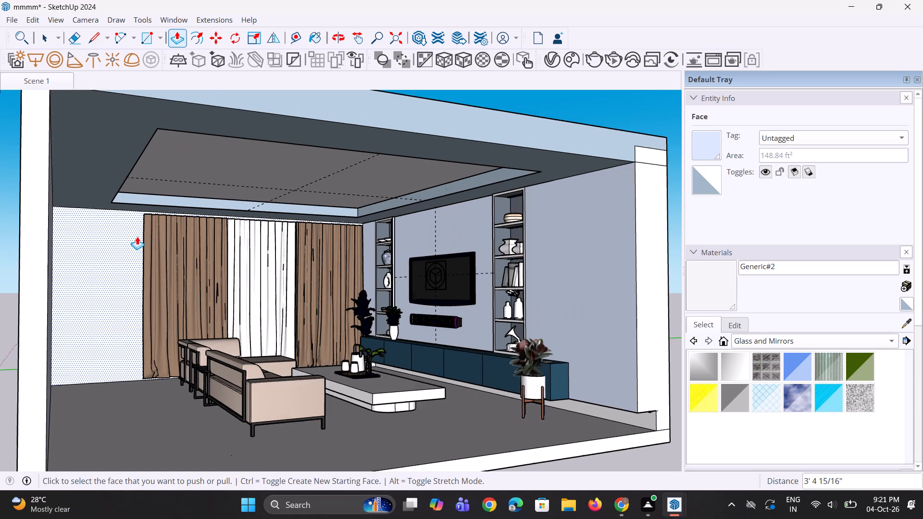
{"action": "scroll", "coordinate": [137, 236], "scroll_direction": "up", "scroll_amount": 2}
{"action": "scroll", "coordinate": [137, 236], "scroll_direction": "down", "scroll_amount": 3}
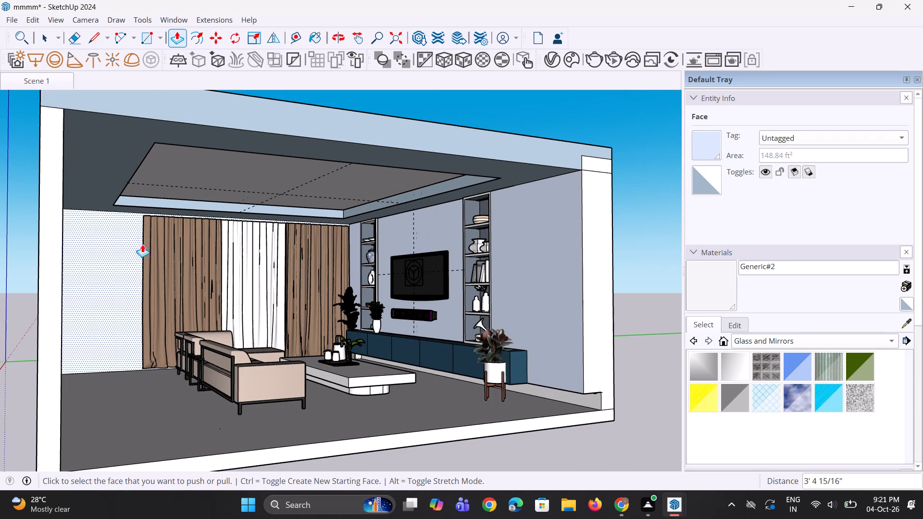
{"action": "left_click", "coordinate": [332, 445]}
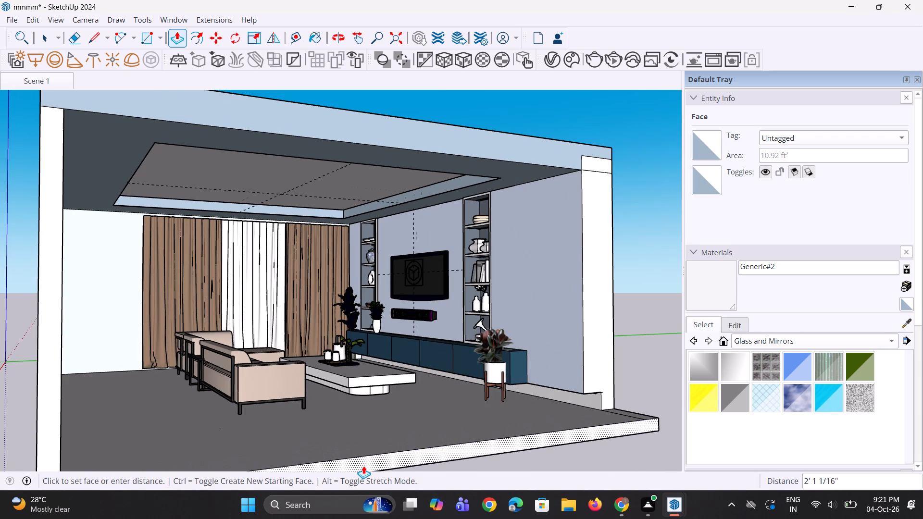
{"action": "left_click", "coordinate": [363, 466]}
Pull the end face of the TV-side wall out 2' 3 13/16", level with the extended floor edge.
{"action": "scroll", "coordinate": [367, 411], "scroll_direction": "down", "scroll_amount": 4}
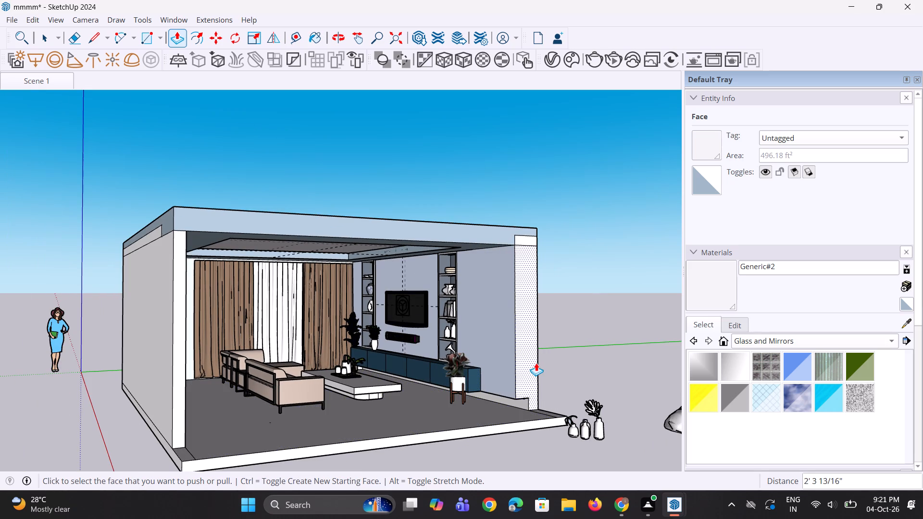
{"action": "left_click", "coordinate": [536, 363]}
{"action": "left_click", "coordinate": [544, 422]}
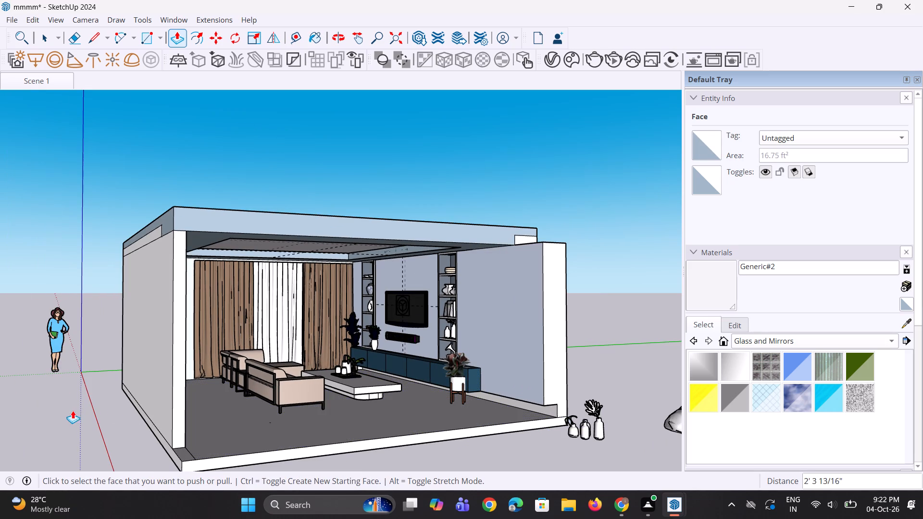
Pull the end face of the wall behind the sofa out 1' 3 3/16" toward the extended floor edge.
{"action": "left_click_drag", "start_coordinate": [176, 393], "coordinate": [178, 399]}
{"action": "left_click_drag", "start_coordinate": [186, 438], "coordinate": [197, 451]}
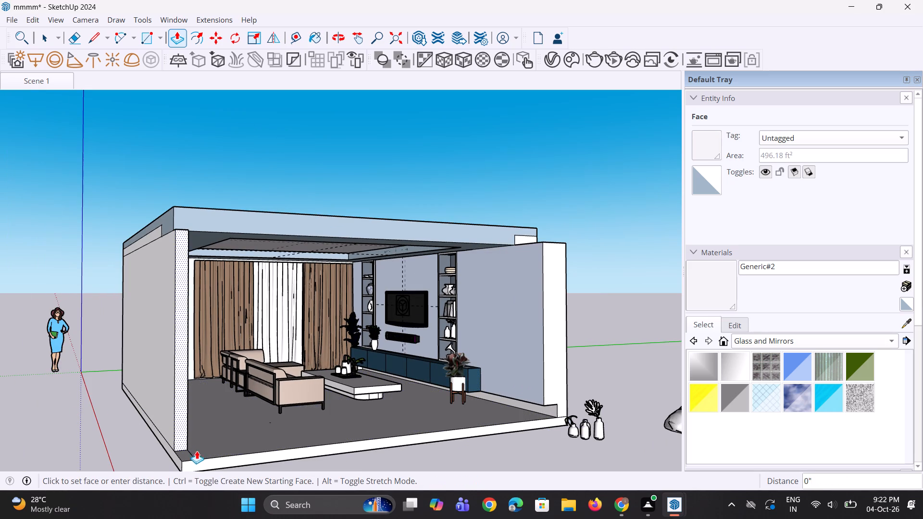
{"action": "left_click_drag", "start_coordinate": [197, 451], "coordinate": [228, 449]}
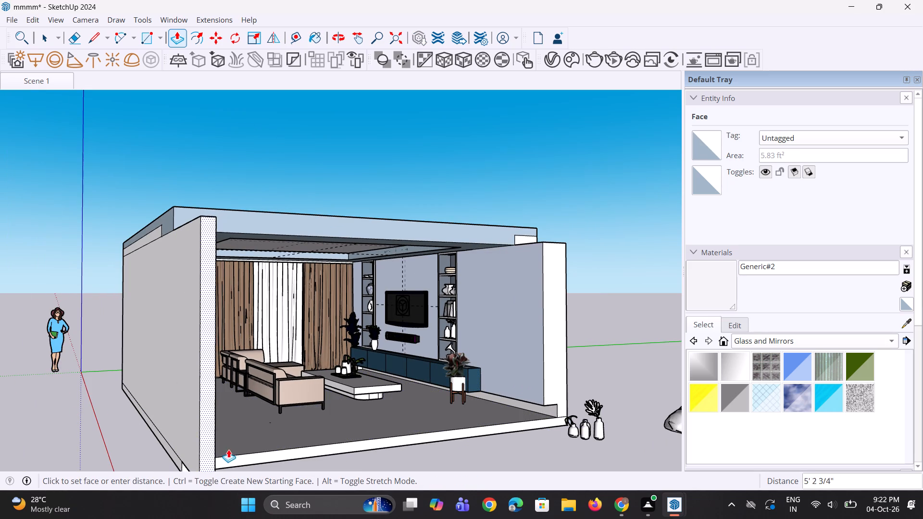
{"action": "left_click_drag", "start_coordinate": [228, 449], "coordinate": [202, 442]}
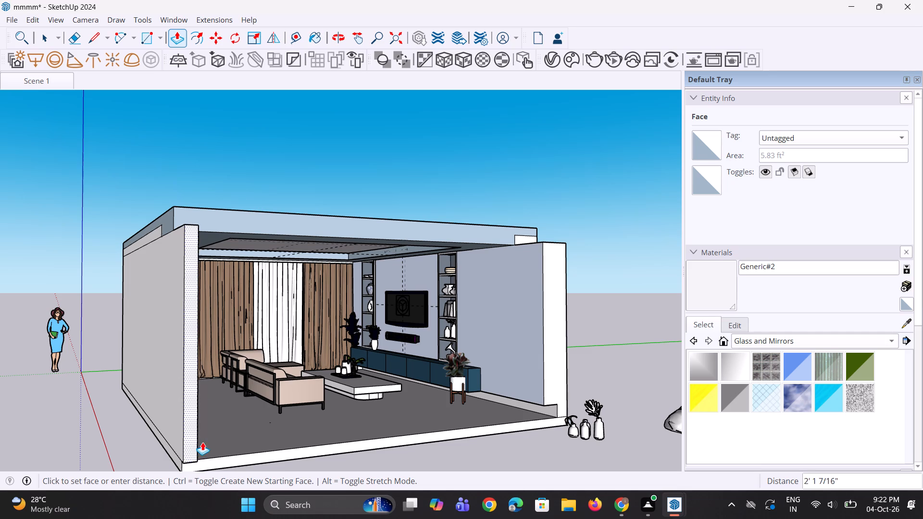
{"action": "left_click_drag", "start_coordinate": [202, 442], "coordinate": [185, 450]}
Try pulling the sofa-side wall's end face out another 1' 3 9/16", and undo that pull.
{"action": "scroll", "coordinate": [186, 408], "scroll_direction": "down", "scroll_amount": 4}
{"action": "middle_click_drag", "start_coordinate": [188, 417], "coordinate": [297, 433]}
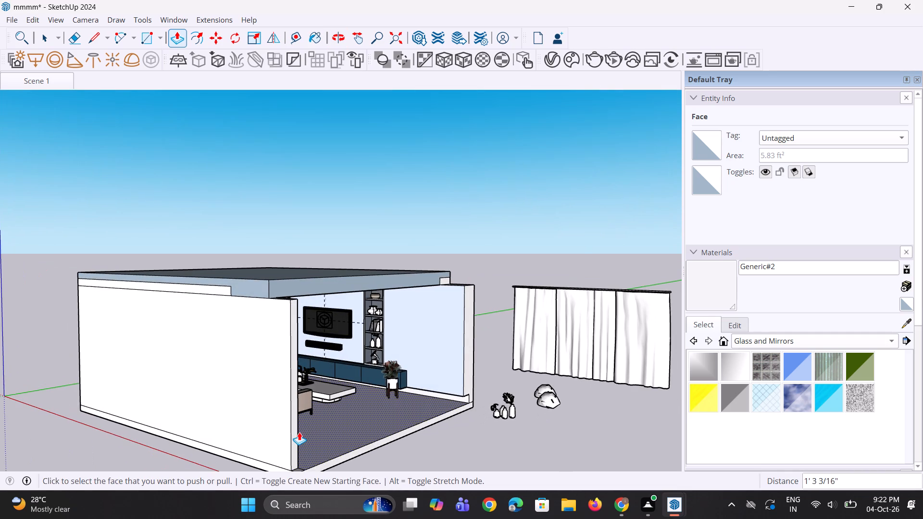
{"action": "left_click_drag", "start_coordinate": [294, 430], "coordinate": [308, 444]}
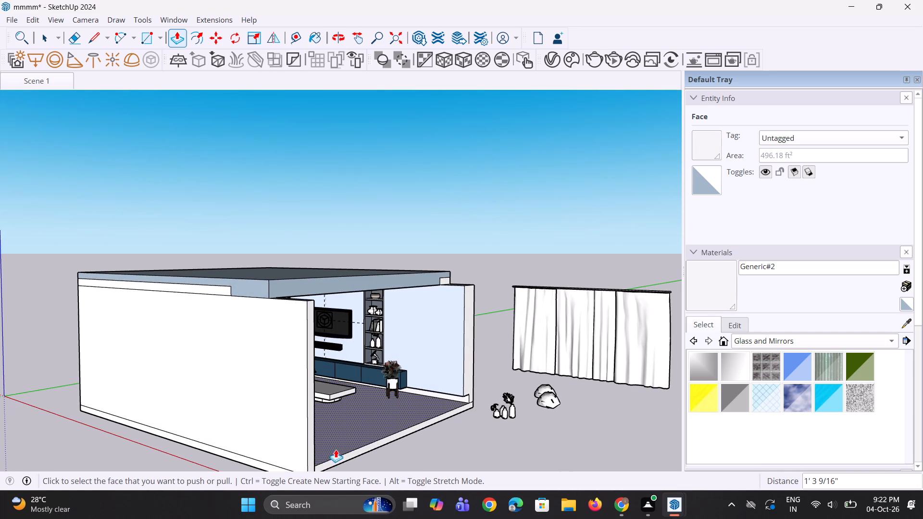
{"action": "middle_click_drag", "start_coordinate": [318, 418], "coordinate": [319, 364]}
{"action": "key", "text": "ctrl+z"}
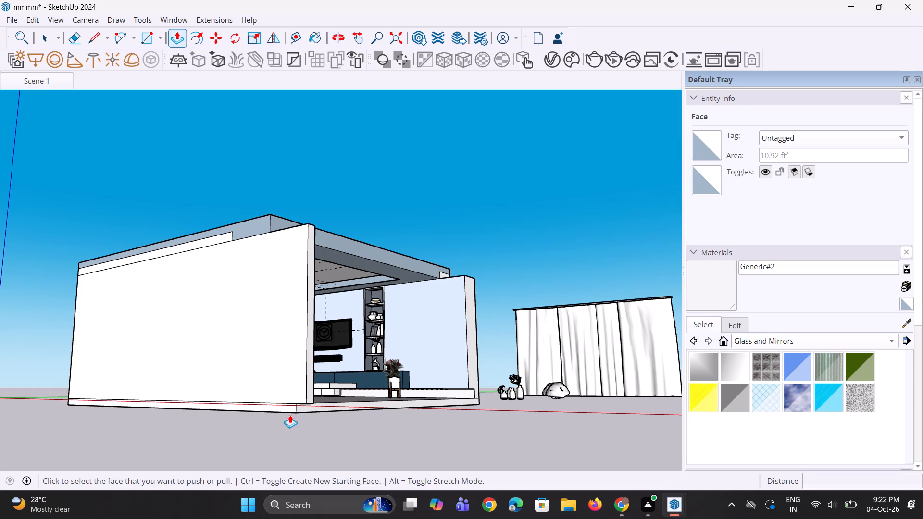
Pull the sofa-side wall's end face out 6 7/16" to the front corner of the floor slab.
{"action": "middle_click_drag", "start_coordinate": [294, 418], "coordinate": [329, 472]}
{"action": "scroll", "coordinate": [333, 428], "scroll_direction": "up", "scroll_amount": 2}
{"action": "scroll", "coordinate": [311, 384], "scroll_direction": "down", "scroll_amount": 5}
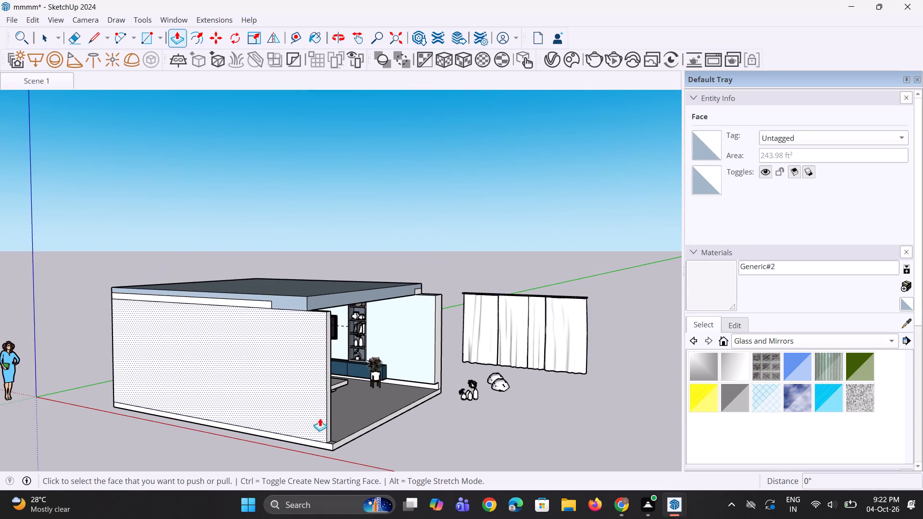
{"action": "scroll", "coordinate": [330, 428], "scroll_direction": "up", "scroll_amount": 10}
{"action": "left_click", "coordinate": [337, 415]}
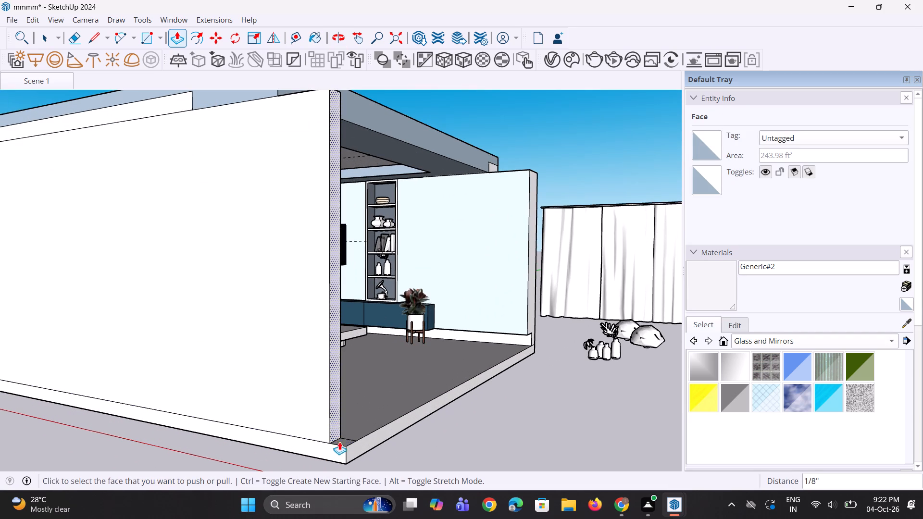
{"action": "left_click_drag", "start_coordinate": [338, 420], "coordinate": [346, 452]}
{"action": "left_click", "coordinate": [346, 452]}
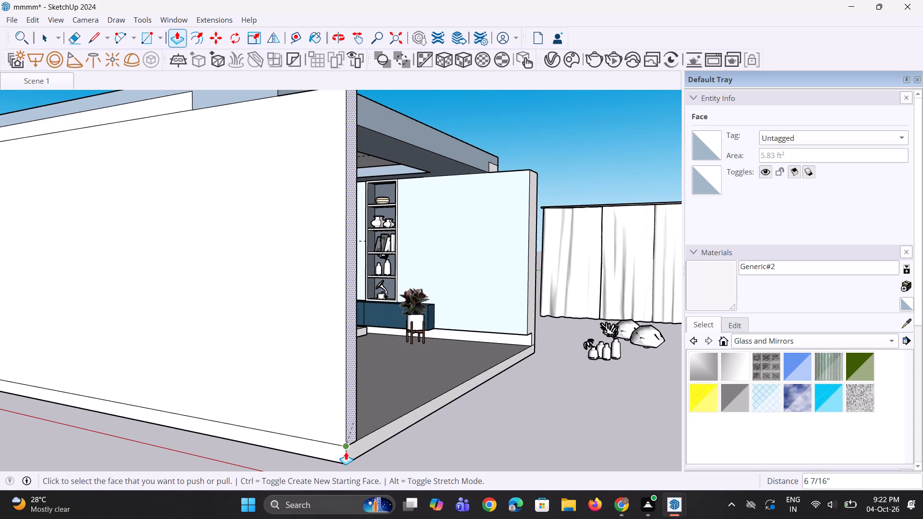
{"action": "scroll", "coordinate": [321, 433], "scroll_direction": "down", "scroll_amount": 5}
{"action": "middle_click_drag", "start_coordinate": [392, 386], "coordinate": [219, 417]}
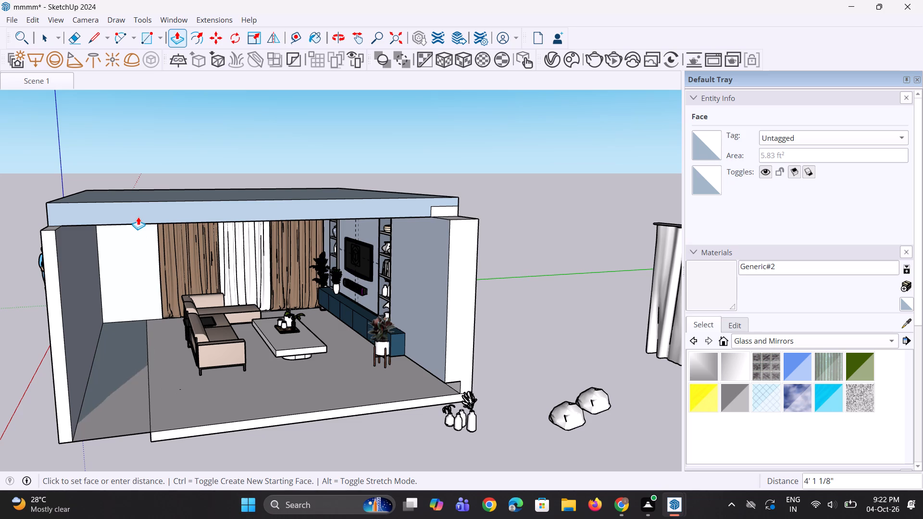
{"action": "key", "text": "Escape"}
Pull the ceiling's front face and the small face above the TV-side wall out 2' 3 13/16" over the extended floor.
{"action": "left_click", "coordinate": [128, 207]}
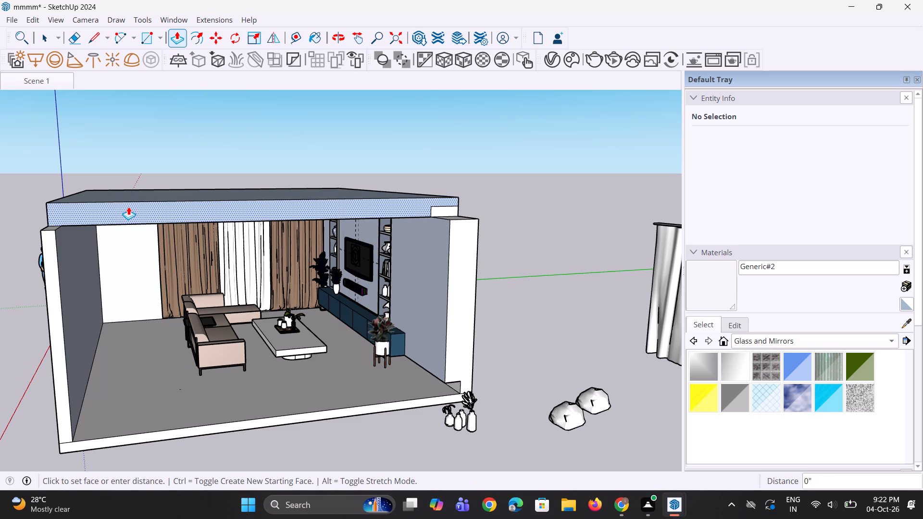
{"action": "left_click", "coordinate": [55, 253]}
{"action": "scroll", "coordinate": [463, 206], "scroll_direction": "up", "scroll_amount": 2}
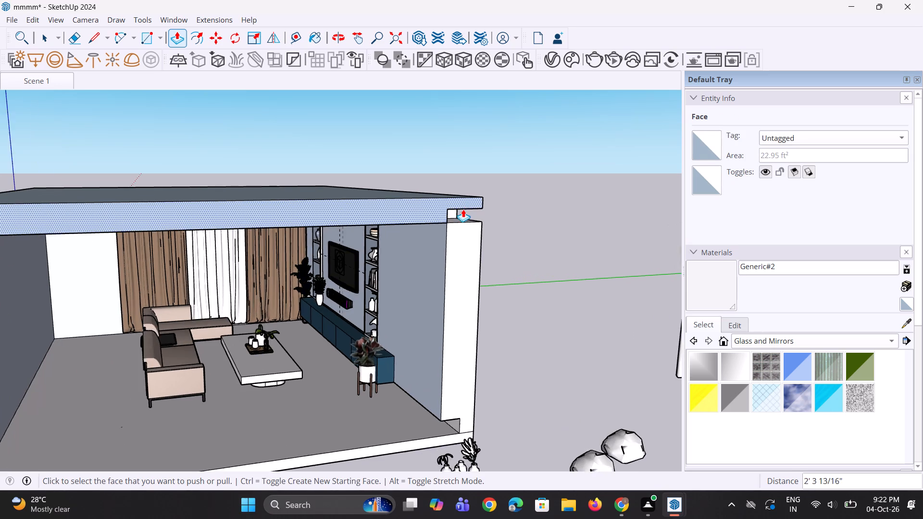
{"action": "middle_click_drag", "start_coordinate": [463, 209], "coordinate": [417, 217]}
{"action": "left_click", "coordinate": [431, 224]}
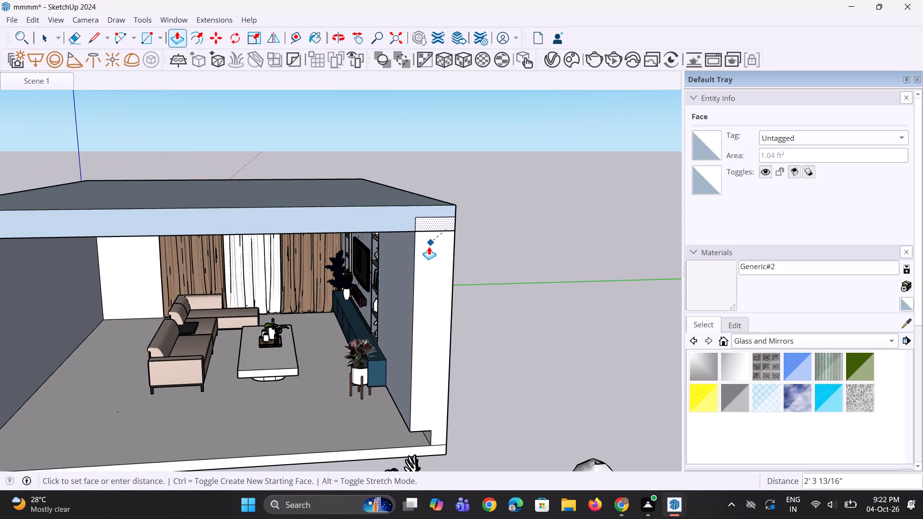
{"action": "left_click", "coordinate": [425, 252]}
Erase the leftover seam edges between the ceiling front and the top of the TV-side wall.
{"action": "middle_click_drag", "start_coordinate": [415, 268], "coordinate": [423, 256]}
{"action": "scroll", "coordinate": [426, 230], "scroll_direction": "up", "scroll_amount": 2}
{"action": "key", "text": "e"}
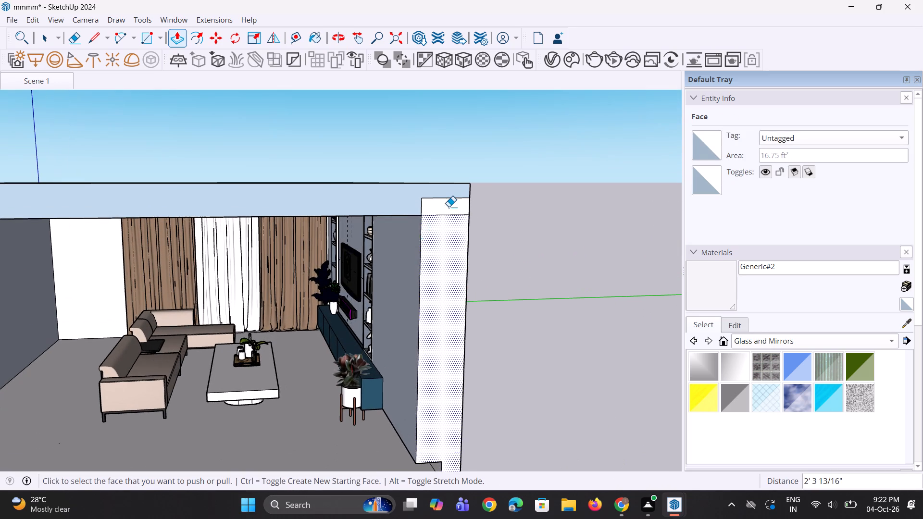
{"action": "left_click", "coordinate": [447, 215]}
{"action": "left_click", "coordinate": [452, 198]}
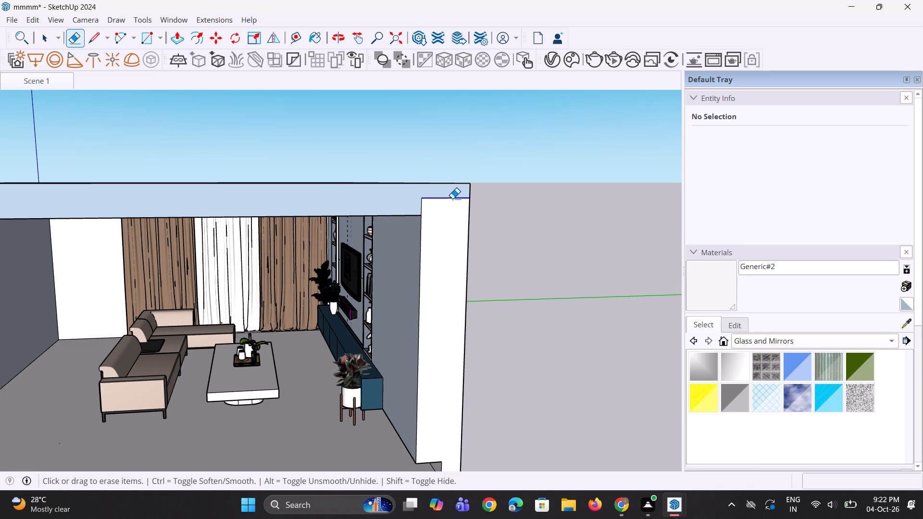
{"action": "left_click", "coordinate": [421, 205]}
Examine the extended room's walls, ceiling and open front from several angles.
{"action": "middle_click_drag", "start_coordinate": [442, 218], "coordinate": [589, 186]}
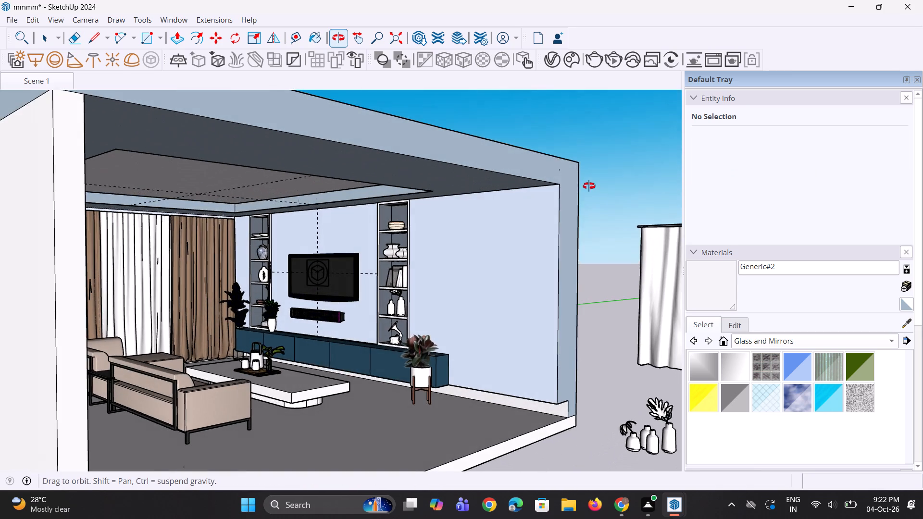
{"action": "middle_click_drag", "start_coordinate": [589, 186], "coordinate": [584, 198]}
{"action": "middle_click_drag", "start_coordinate": [474, 274], "coordinate": [460, 267]}
{"action": "scroll", "coordinate": [460, 267], "scroll_direction": "down", "scroll_amount": 2}
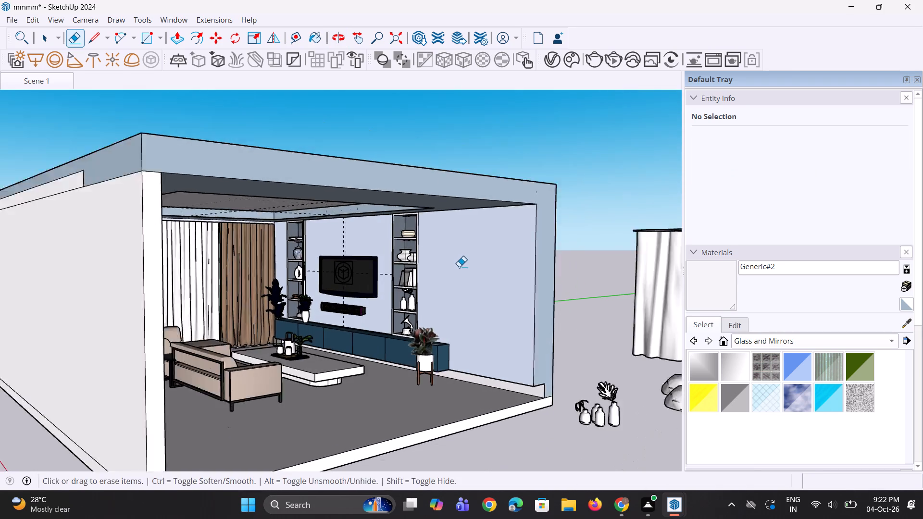
{"action": "scroll", "coordinate": [459, 267], "scroll_direction": "down", "scroll_amount": 1}
{"action": "middle_click_drag", "start_coordinate": [459, 267], "coordinate": [372, 256]}
{"action": "scroll", "coordinate": [202, 218], "scroll_direction": "up", "scroll_amount": 2}
{"action": "middle_click_drag", "start_coordinate": [199, 227], "coordinate": [224, 232]}
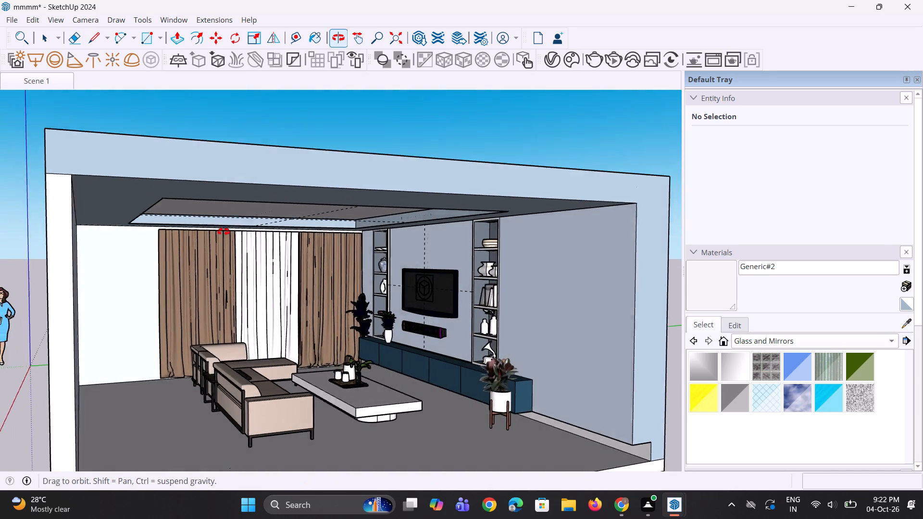
{"action": "middle_click_drag", "start_coordinate": [224, 232], "coordinate": [225, 231]}
{"action": "scroll", "coordinate": [251, 218], "scroll_direction": "up", "scroll_amount": 1}
{"action": "key", "text": "space"}
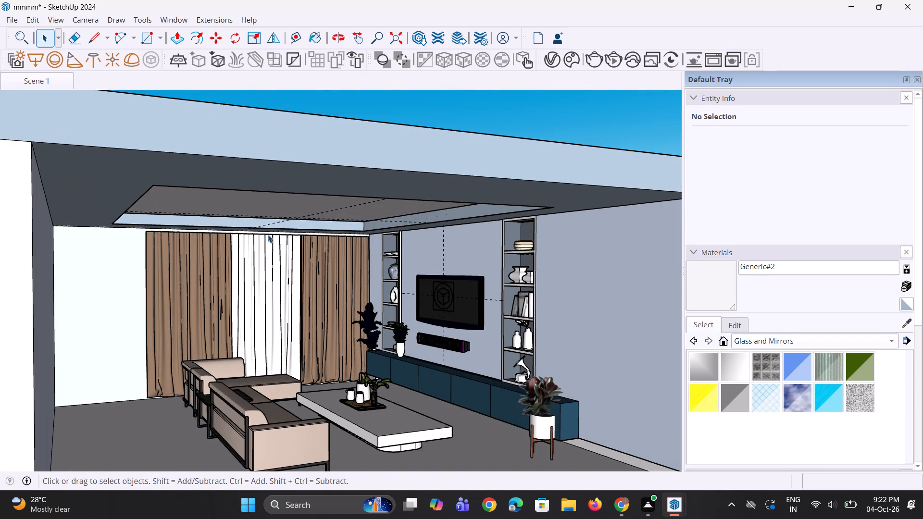
{"action": "scroll", "coordinate": [268, 235], "scroll_direction": "down", "scroll_amount": 1}
{"action": "middle_click_drag", "start_coordinate": [229, 232], "coordinate": [196, 244]}
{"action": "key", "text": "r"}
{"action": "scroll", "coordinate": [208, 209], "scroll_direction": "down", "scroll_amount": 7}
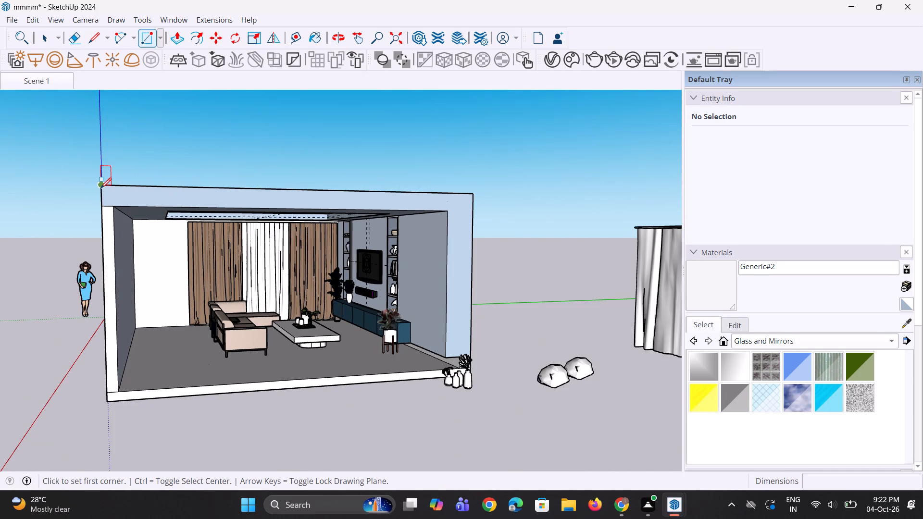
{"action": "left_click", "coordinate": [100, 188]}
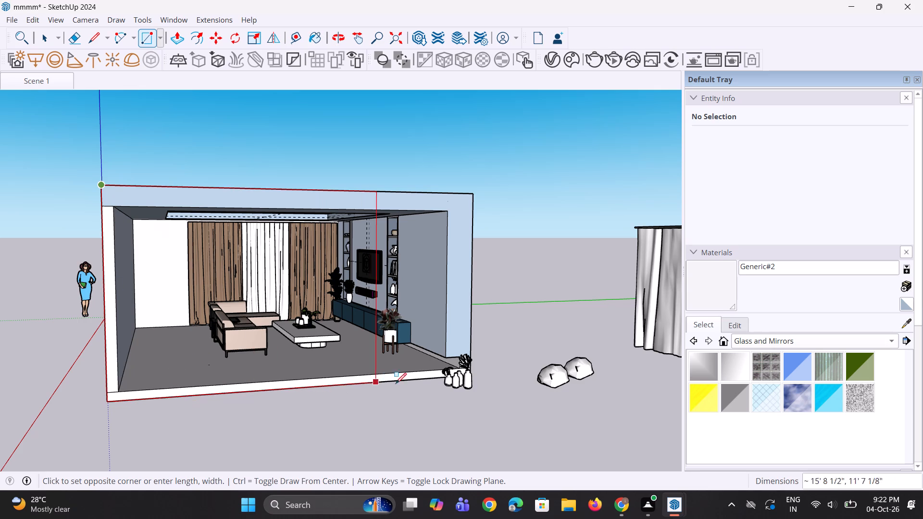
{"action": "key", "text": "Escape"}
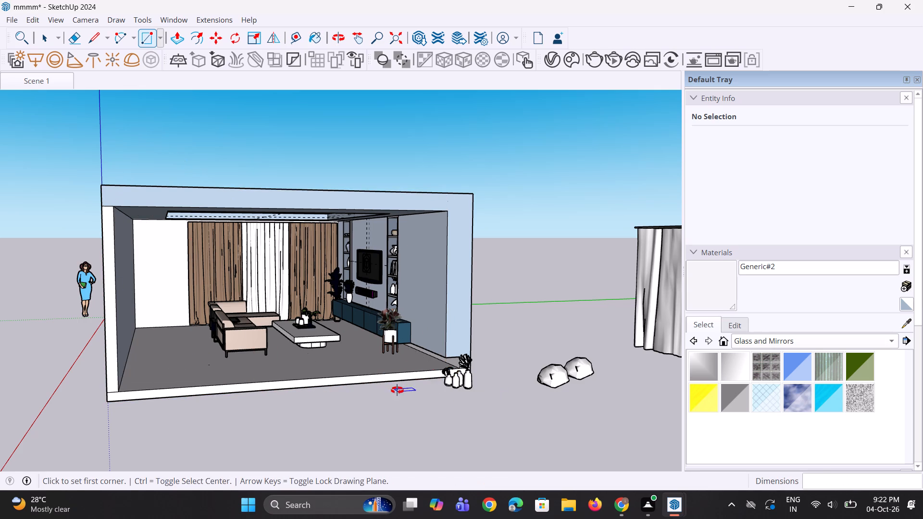
Delete loose decor outside the room near the white curtain: parts of the leafy vase group and the two rocks.
{"action": "middle_click_drag", "start_coordinate": [396, 390], "coordinate": [556, 413]}
{"action": "key", "text": "space"}
{"action": "left_click_drag", "start_coordinate": [517, 322], "coordinate": [570, 418]}
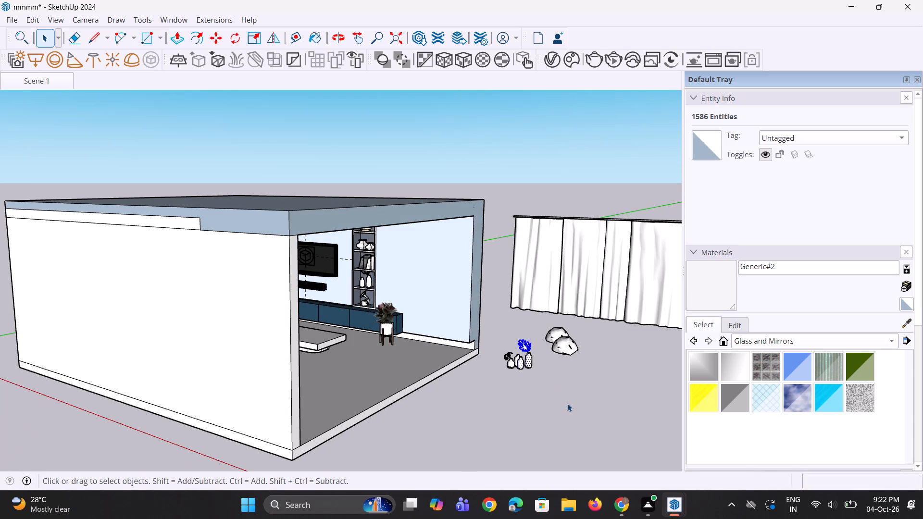
{"action": "key", "text": "Delete"}
{"action": "middle_click_drag", "start_coordinate": [512, 369], "coordinate": [550, 388]}
{"action": "left_click_drag", "start_coordinate": [501, 316], "coordinate": [604, 400]}
{"action": "key", "text": "Delete"}
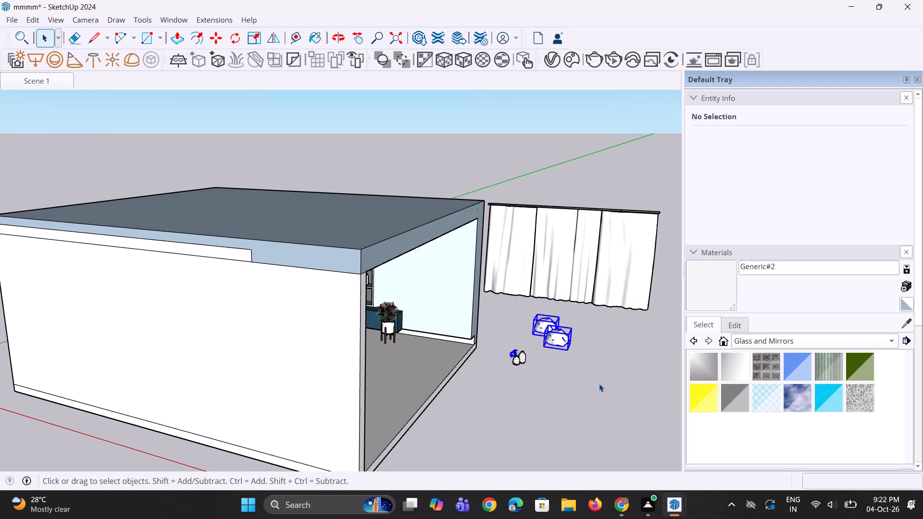
Delete the leftover white curtain standing outside the room.
{"action": "middle_click_drag", "start_coordinate": [591, 353], "coordinate": [531, 352]}
{"action": "left_click", "coordinate": [576, 290]}
{"action": "key", "text": "Delete"}
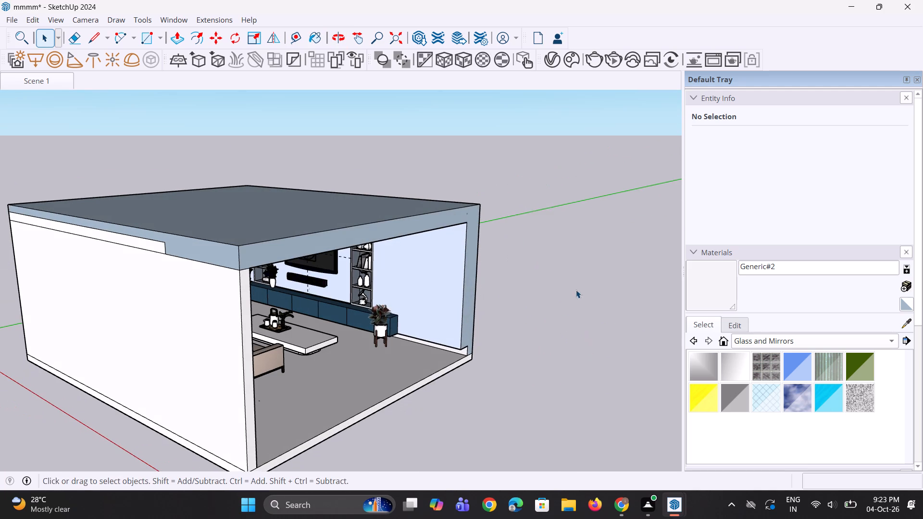
Close the room's open front with a rectangle about 20' 6" by 10', from the ceiling corner to the opposite floor corner.
{"action": "scroll", "coordinate": [542, 340], "scroll_direction": "down", "scroll_amount": 3}
{"action": "middle_click_drag", "start_coordinate": [536, 351], "coordinate": [436, 350]}
{"action": "key", "text": "r"}
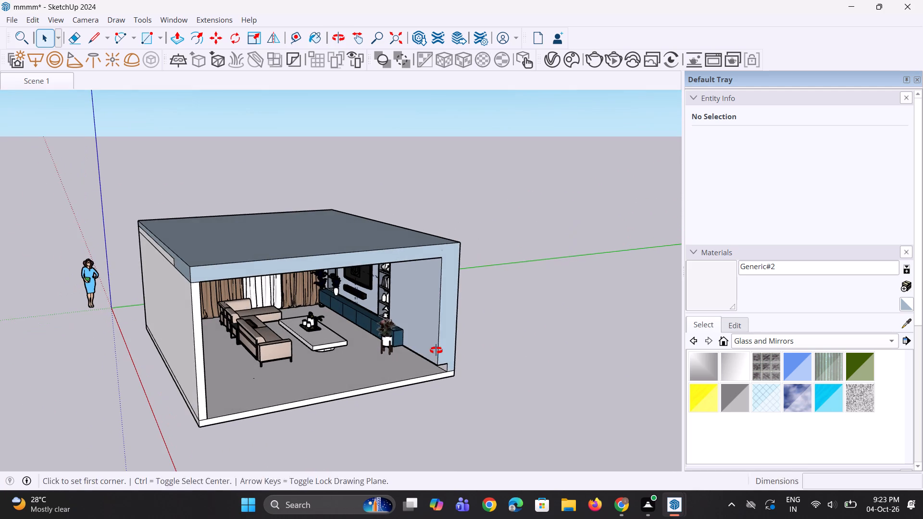
{"action": "middle_click_drag", "start_coordinate": [436, 350], "coordinate": [382, 324]}
{"action": "scroll", "coordinate": [196, 264], "scroll_direction": "up", "scroll_amount": 1}
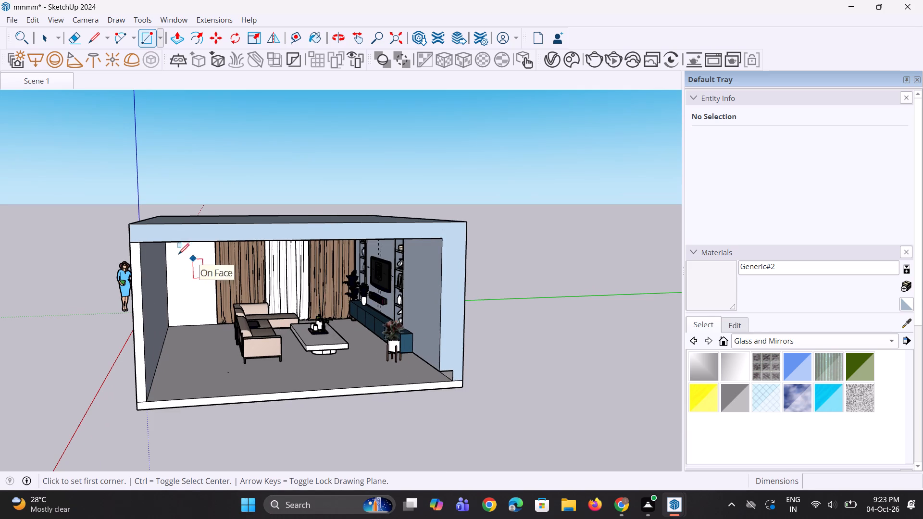
{"action": "left_click", "coordinate": [141, 243]}
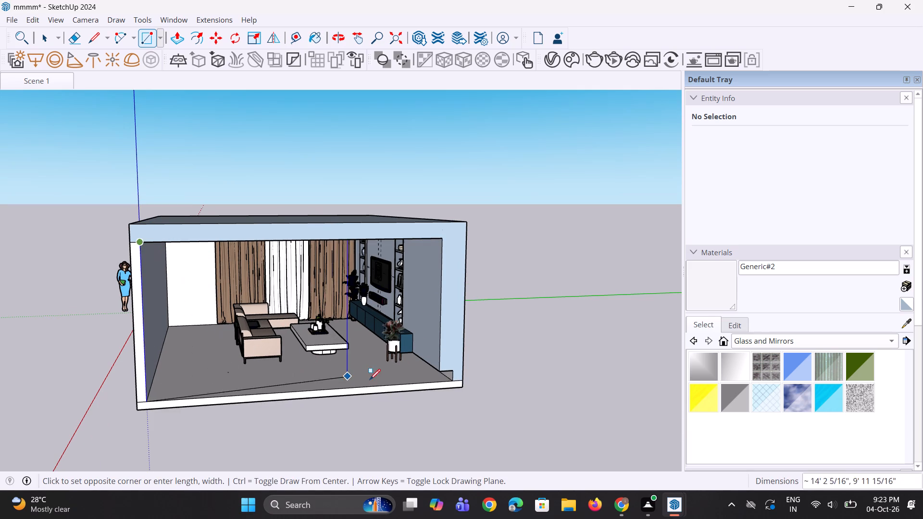
{"action": "left_click", "coordinate": [449, 384]}
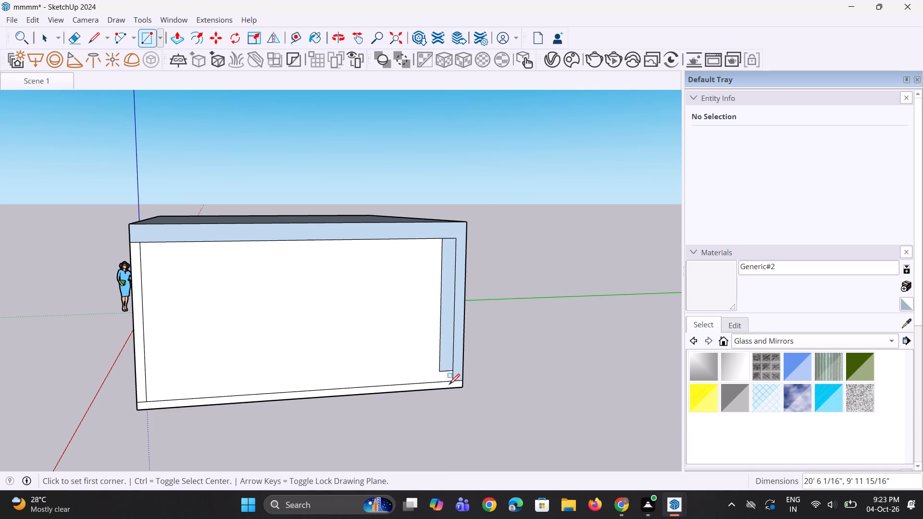
{"action": "key", "text": "space"}
{"action": "key", "text": "space"}
Examine the closed-off front from outside, and the interior from behind the sofa towards the curtains and TV wall.
{"action": "scroll", "coordinate": [247, 359], "scroll_direction": "up", "scroll_amount": 2}
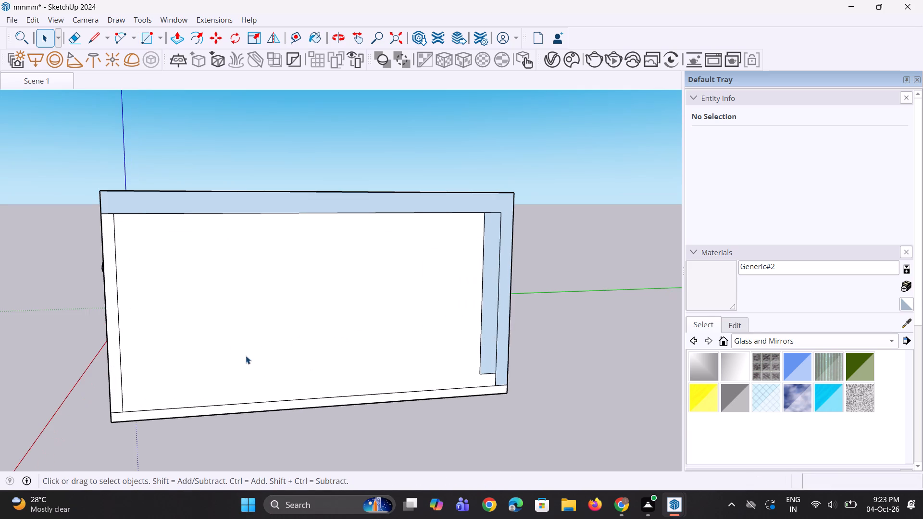
{"action": "middle_click_drag", "start_coordinate": [241, 358], "coordinate": [212, 351]}
{"action": "scroll", "coordinate": [493, 359], "scroll_direction": "down", "scroll_amount": 6}
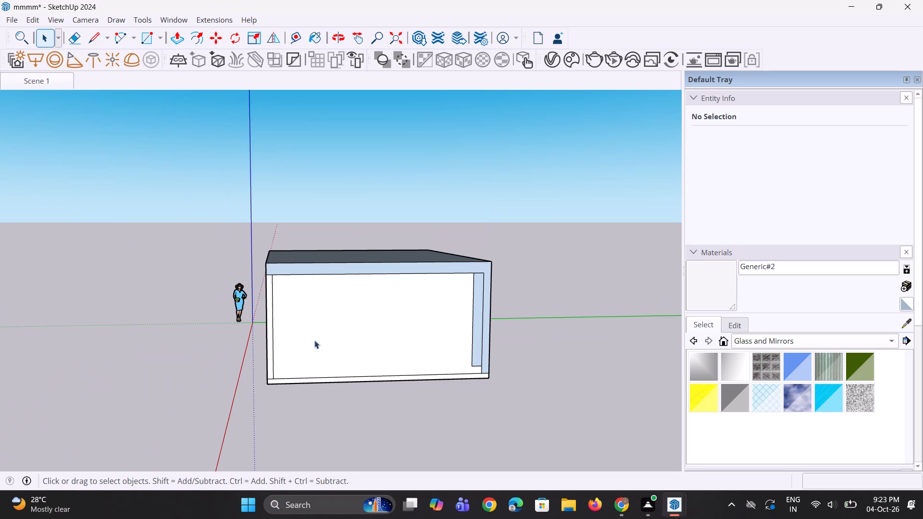
{"action": "middle_click_drag", "start_coordinate": [284, 331], "coordinate": [283, 325]}
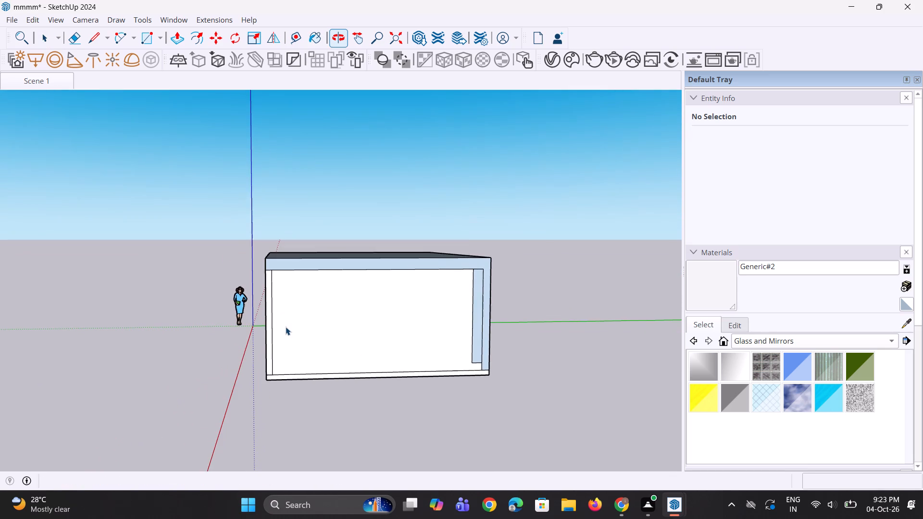
{"action": "scroll", "coordinate": [282, 325], "scroll_direction": "up", "scroll_amount": 14}
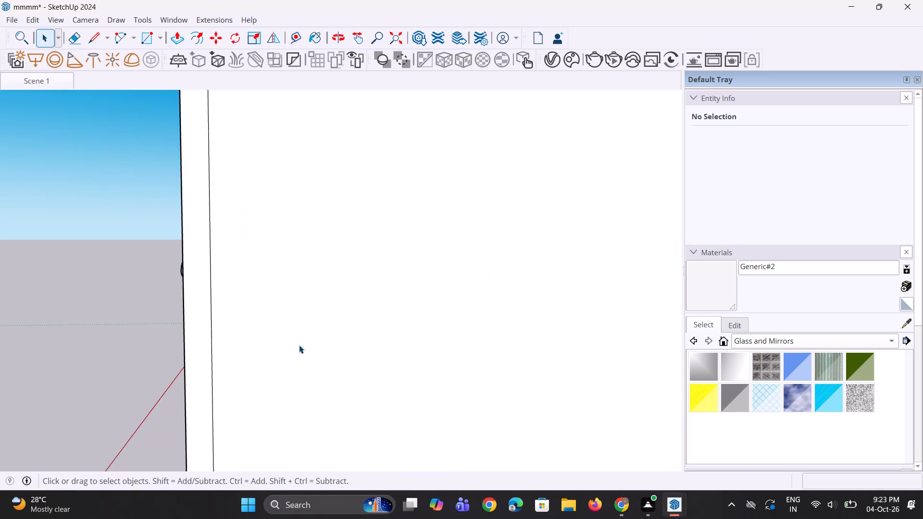
{"action": "scroll", "coordinate": [292, 345], "scroll_direction": "down", "scroll_amount": 11}
{"action": "scroll", "coordinate": [386, 328], "scroll_direction": "up", "scroll_amount": 5}
{"action": "scroll", "coordinate": [235, 334], "scroll_direction": "up", "scroll_amount": 2}
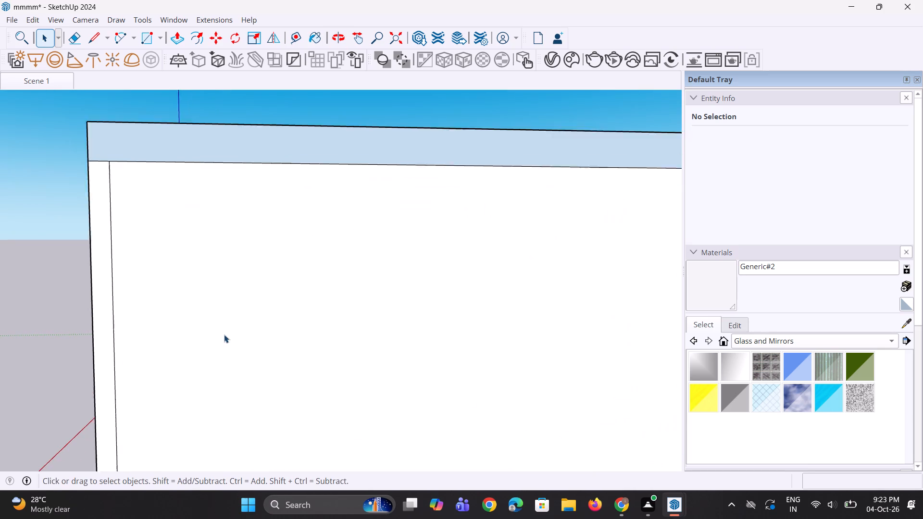
{"action": "scroll", "coordinate": [224, 334], "scroll_direction": "up", "scroll_amount": 1}
{"action": "middle_click", "coordinate": [161, 348]}
{"action": "scroll", "coordinate": [266, 396], "scroll_direction": "up", "scroll_amount": 8}
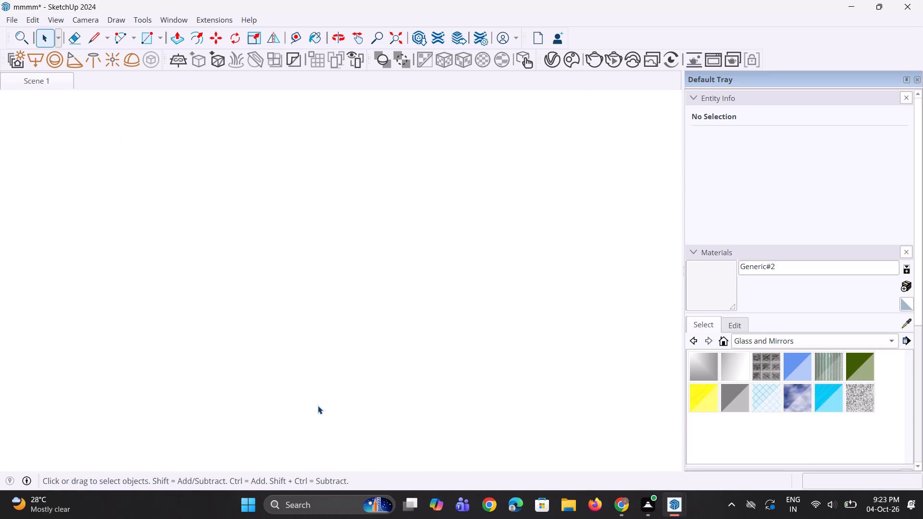
{"action": "scroll", "coordinate": [318, 406], "scroll_direction": "up", "scroll_amount": 20}
{"action": "scroll", "coordinate": [318, 406], "scroll_direction": "up", "scroll_amount": 8}
{"action": "scroll", "coordinate": [406, 407], "scroll_direction": "up", "scroll_amount": 20}
{"action": "scroll", "coordinate": [406, 407], "scroll_direction": "up", "scroll_amount": 7}
{"action": "scroll", "coordinate": [406, 407], "scroll_direction": "up", "scroll_amount": 18}
{"action": "scroll", "coordinate": [406, 407], "scroll_direction": "down", "scroll_amount": 3}
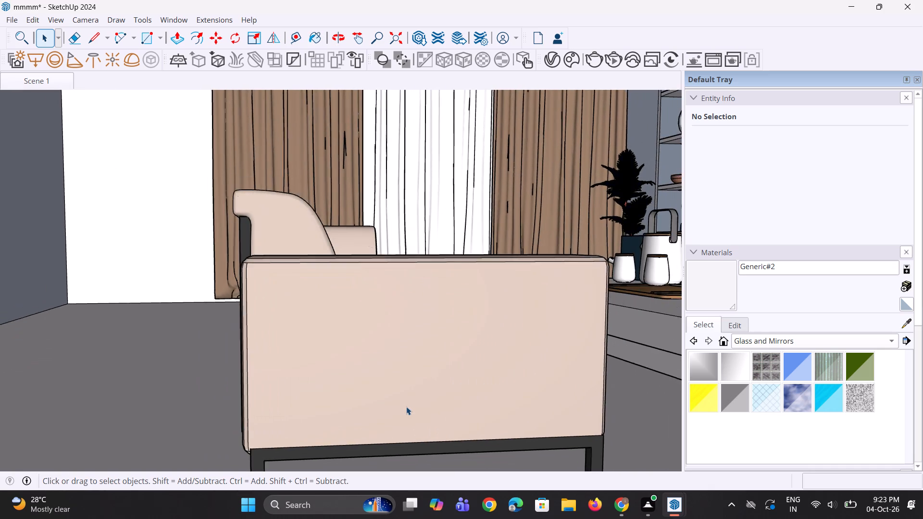
{"action": "scroll", "coordinate": [406, 407], "scroll_direction": "down", "scroll_amount": 6}
{"action": "middle_click_drag", "start_coordinate": [406, 407], "coordinate": [425, 409]}
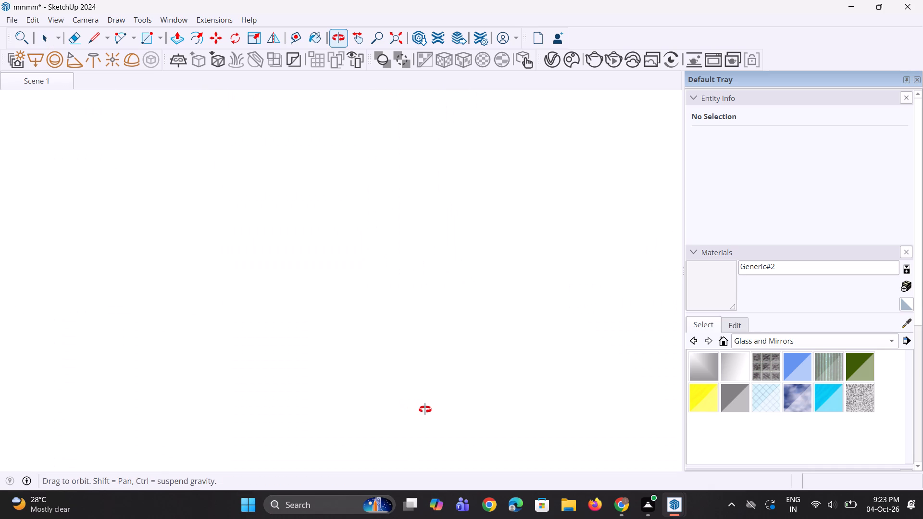
{"action": "middle_click_drag", "start_coordinate": [425, 409], "coordinate": [433, 408]}
{"action": "scroll", "coordinate": [365, 432], "scroll_direction": "up", "scroll_amount": 8}
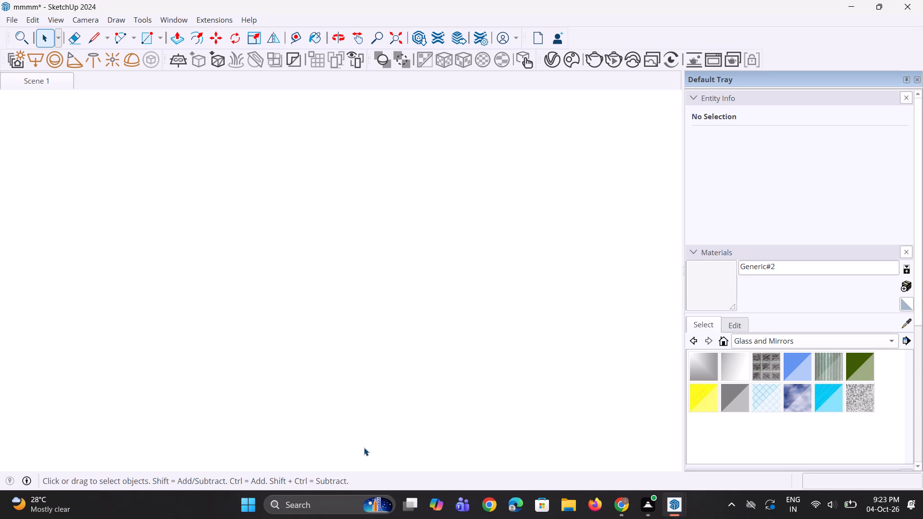
{"action": "scroll", "coordinate": [364, 447], "scroll_direction": "up", "scroll_amount": 20}
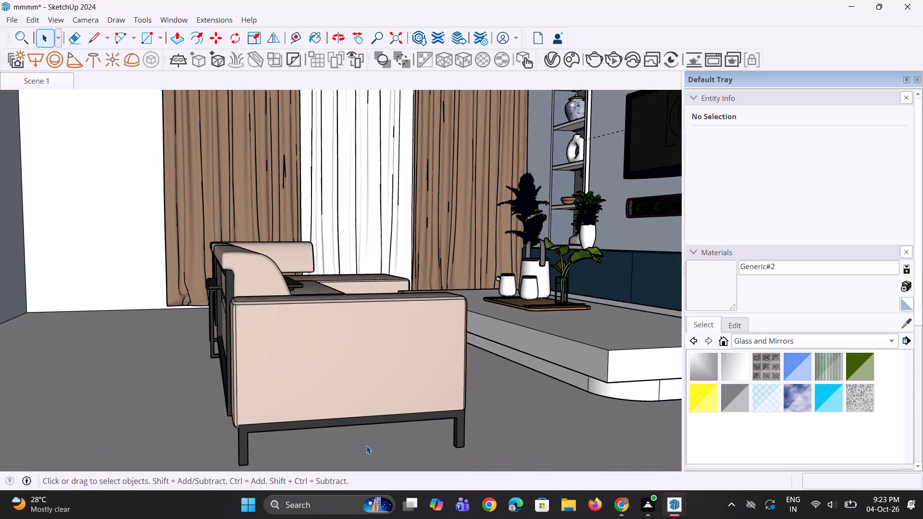
{"action": "scroll", "coordinate": [366, 445], "scroll_direction": "up", "scroll_amount": 1}
{"action": "scroll", "coordinate": [366, 445], "scroll_direction": "down", "scroll_amount": 2}
{"action": "middle_click_drag", "start_coordinate": [366, 445], "coordinate": [393, 387]}
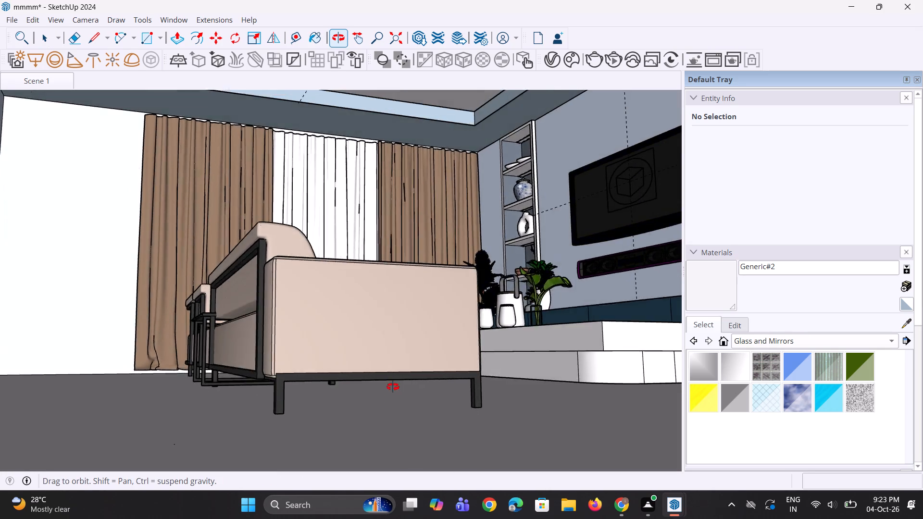
{"action": "middle_click_drag", "start_coordinate": [393, 387], "coordinate": [396, 399]}
{"action": "scroll", "coordinate": [396, 399], "scroll_direction": "up", "scroll_amount": 1}
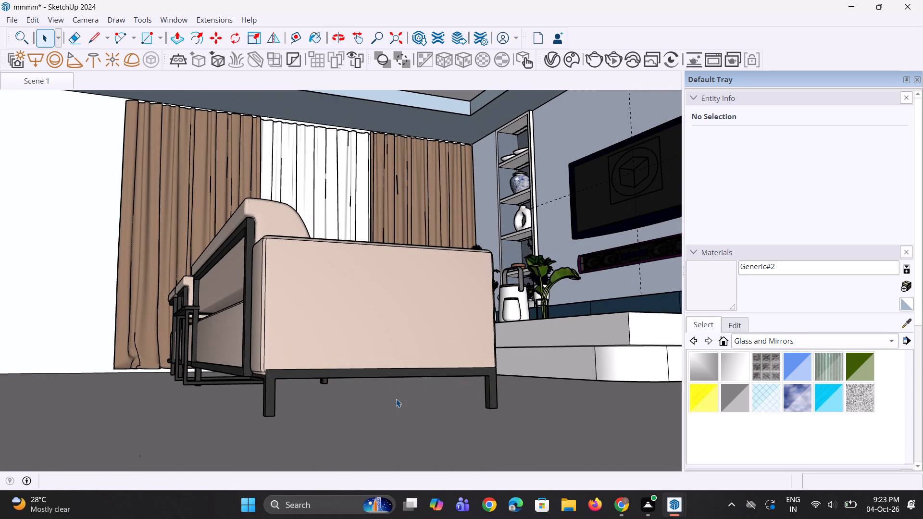
Set the camera's Exposure Value (EV) to 12 in the V-Ray render settings.
{"action": "left_click", "coordinate": [550, 62]}
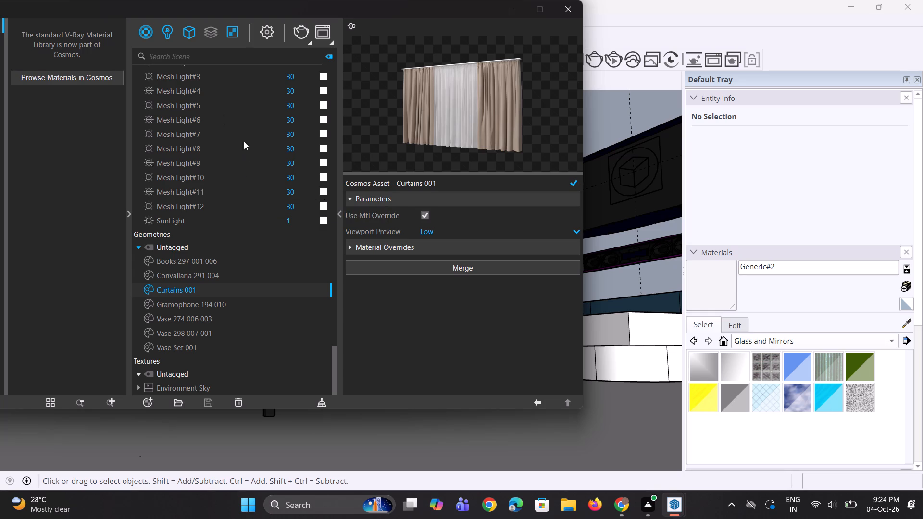
{"action": "left_click", "coordinate": [262, 33]}
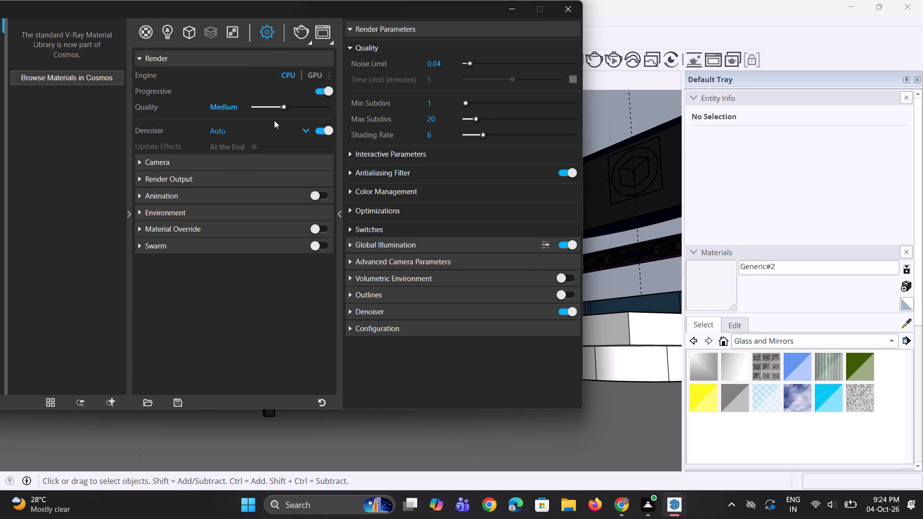
{"action": "left_click", "coordinate": [138, 161]}
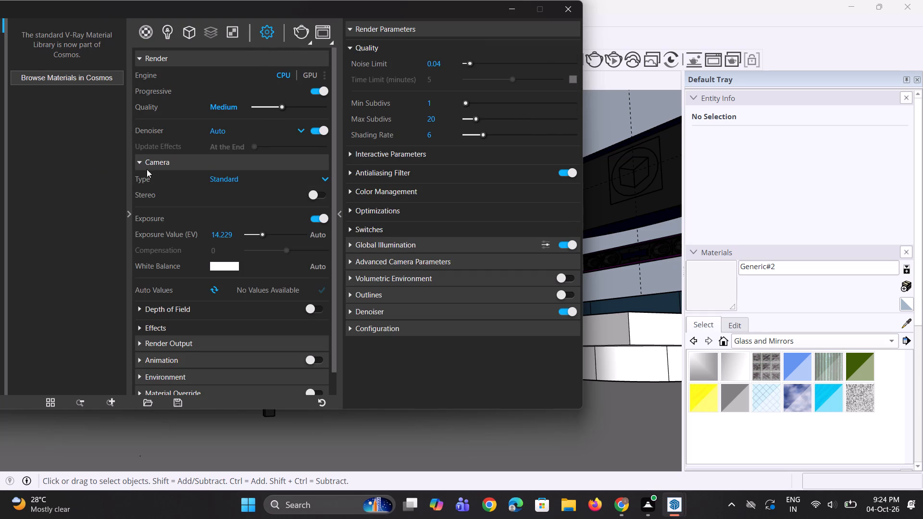
{"action": "left_click_drag", "start_coordinate": [240, 235], "coordinate": [169, 237]}
{"action": "type", "text": "12"}
{"action": "key", "text": "Return"}
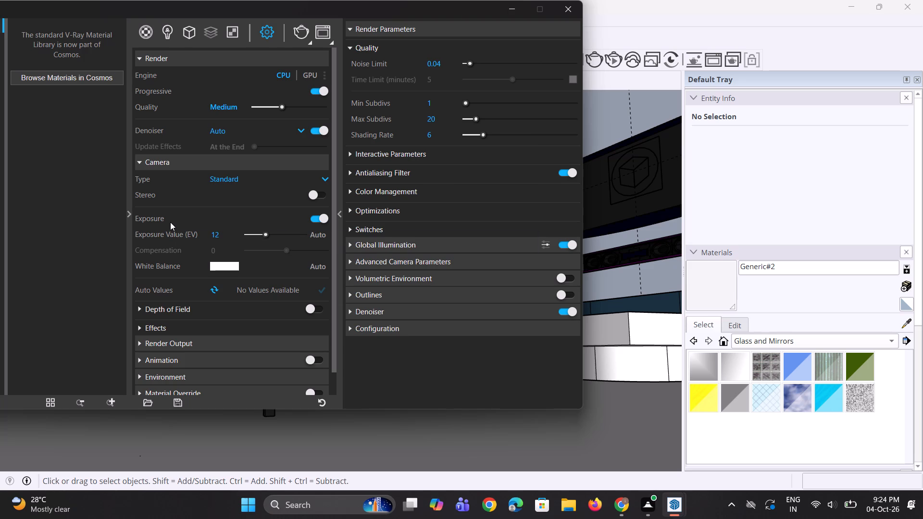
Turn on Safe Frame in the V-Ray render output and set the aspect ratio to 4:3 - Picture.
{"action": "left_click", "coordinate": [148, 343]}
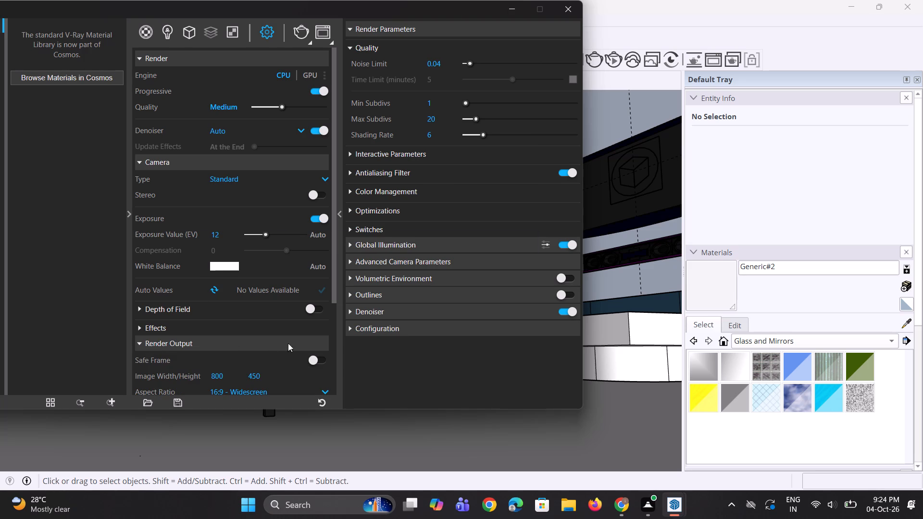
{"action": "left_click", "coordinate": [315, 361]}
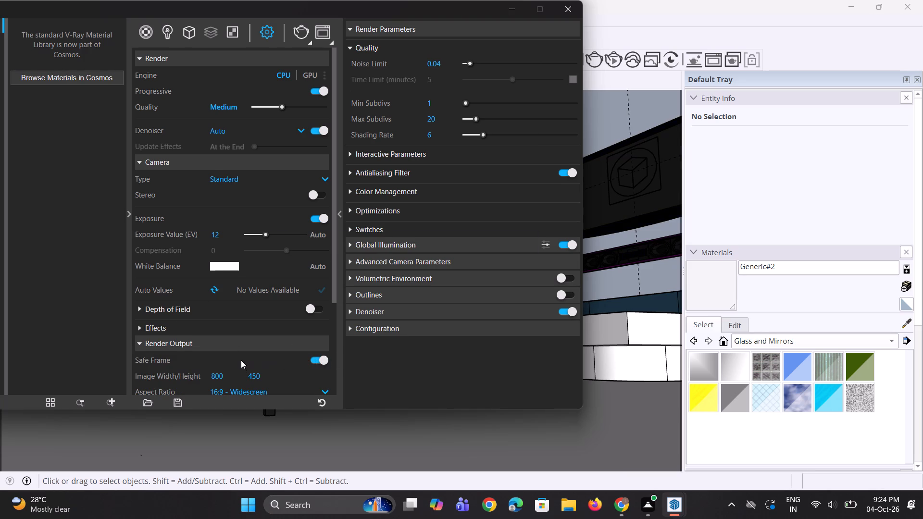
{"action": "scroll", "coordinate": [241, 360], "scroll_direction": "down", "scroll_amount": 1}
{"action": "left_click", "coordinate": [222, 335]}
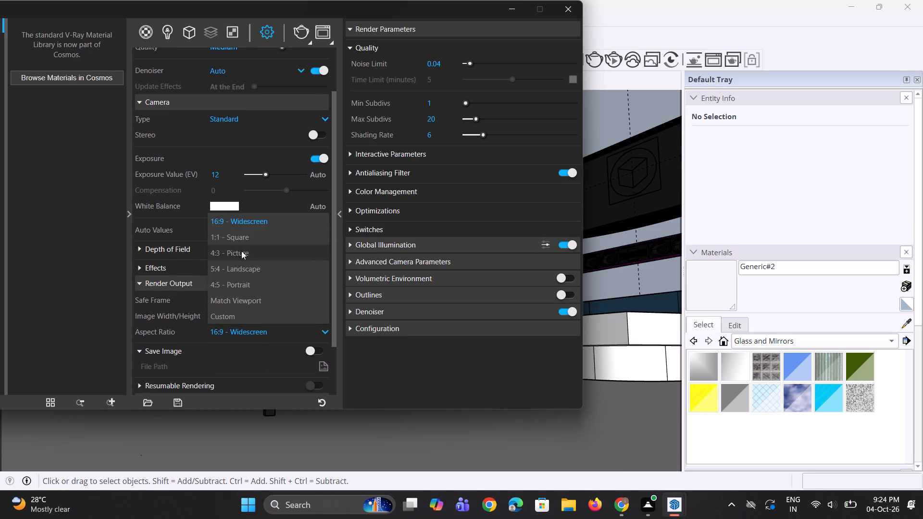
{"action": "left_click", "coordinate": [241, 251]}
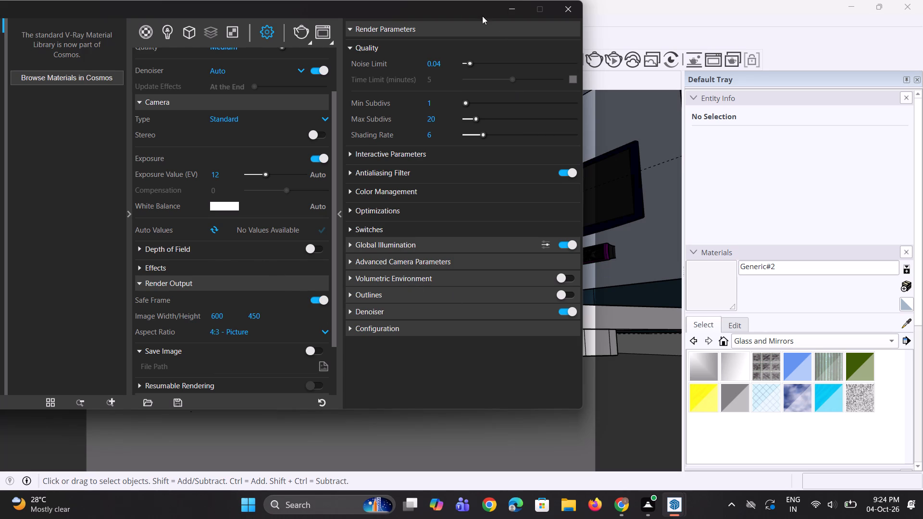
Reduce the V-Ray Asset Editor to its main settings column and move it clear of the 3D view.
{"action": "left_click_drag", "start_coordinate": [482, 16], "coordinate": [415, 92]}
{"action": "left_click_drag", "start_coordinate": [446, 8], "coordinate": [781, 264]}
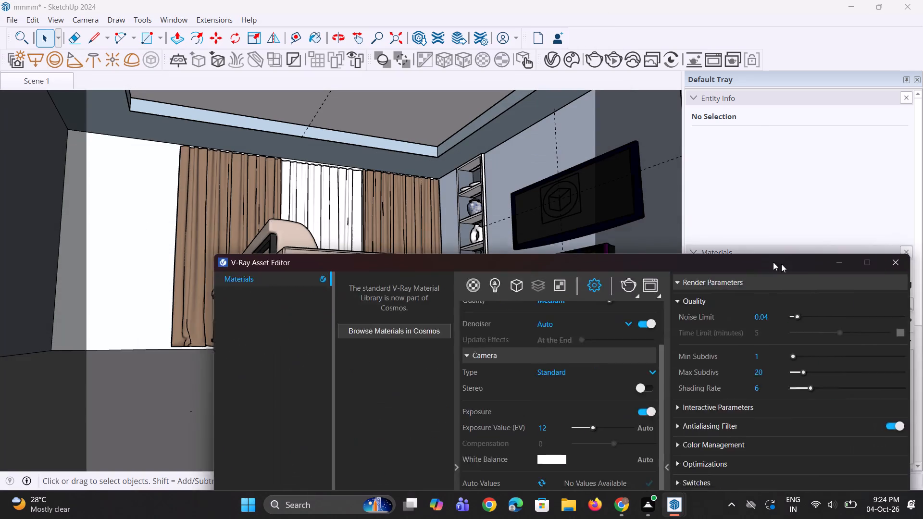
{"action": "left_click_drag", "start_coordinate": [781, 264], "coordinate": [914, 430]}
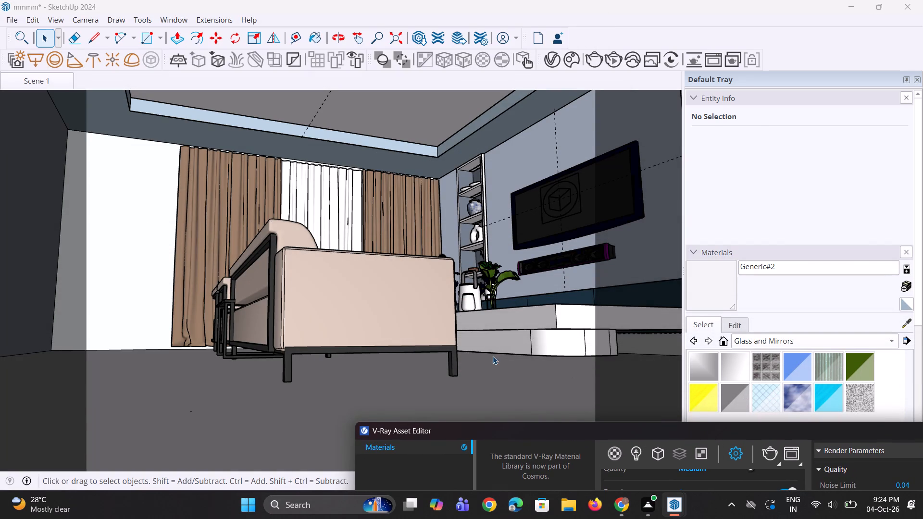
{"action": "scroll", "coordinate": [438, 282], "scroll_direction": "down", "scroll_amount": 1}
{"action": "left_click_drag", "start_coordinate": [675, 429], "coordinate": [573, 172]}
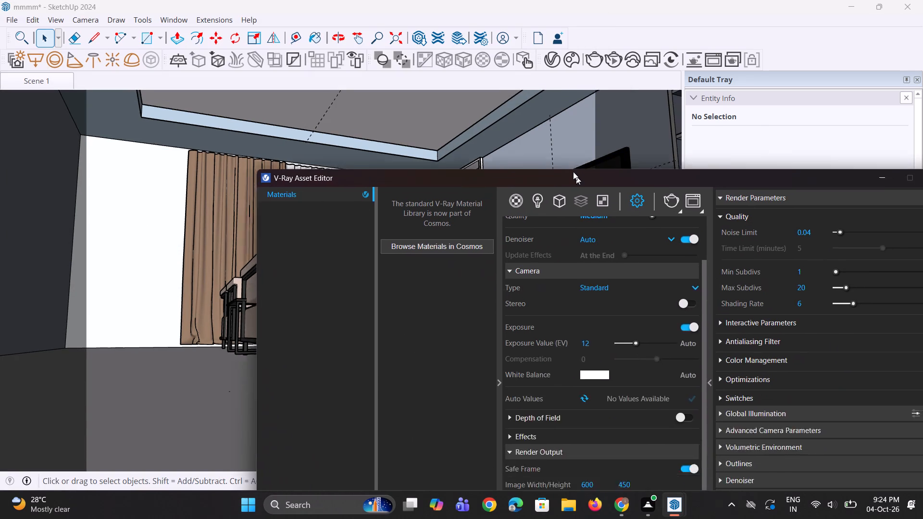
{"action": "left_click_drag", "start_coordinate": [573, 172], "coordinate": [568, 155]}
{"action": "left_click", "coordinate": [493, 364]}
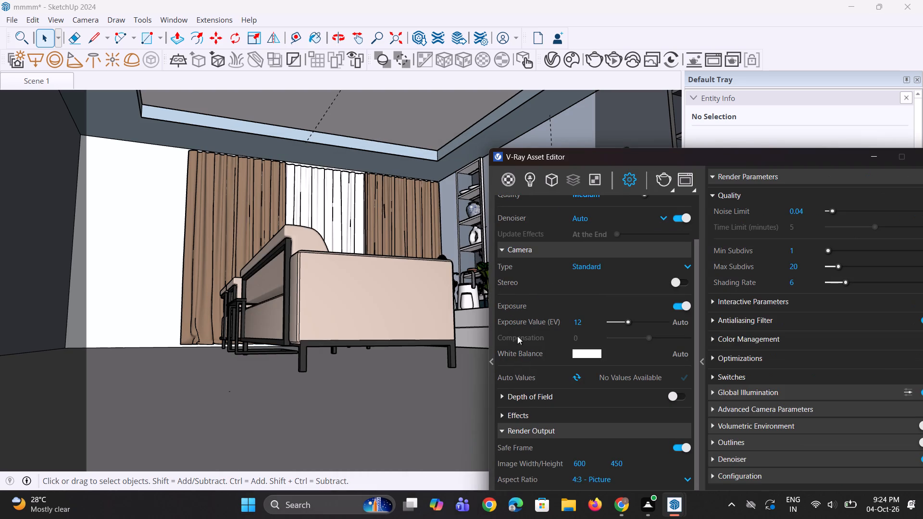
{"action": "left_click_drag", "start_coordinate": [627, 161], "coordinate": [632, 171]}
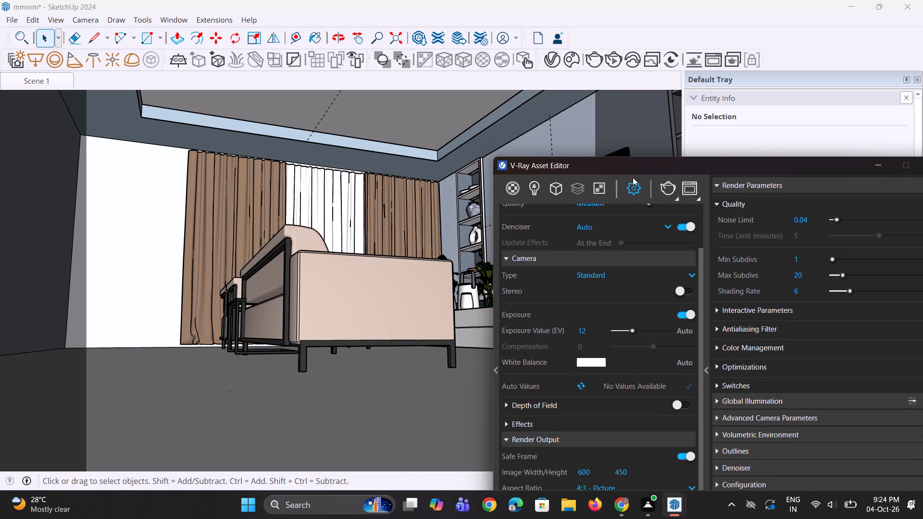
{"action": "left_click", "coordinate": [706, 373]}
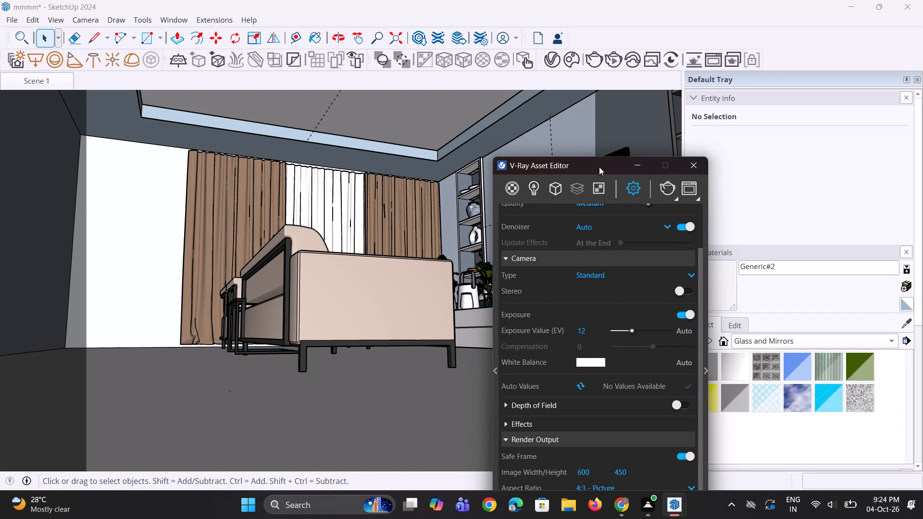
{"action": "left_click_drag", "start_coordinate": [599, 173], "coordinate": [922, 261]}
Look for a render view of the interior from the sofa's end towards the coffee table, curtains and TV wall, re-entering through the closed front.
{"action": "middle_click_drag", "start_coordinate": [352, 294], "coordinate": [424, 354]}
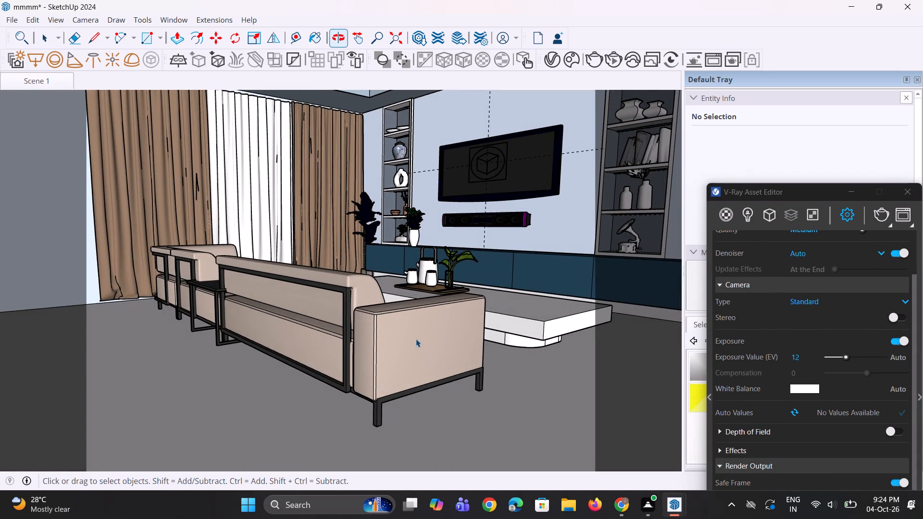
{"action": "scroll", "coordinate": [383, 322], "scroll_direction": "down", "scroll_amount": 1}
{"action": "scroll", "coordinate": [552, 330], "scroll_direction": "up", "scroll_amount": 2}
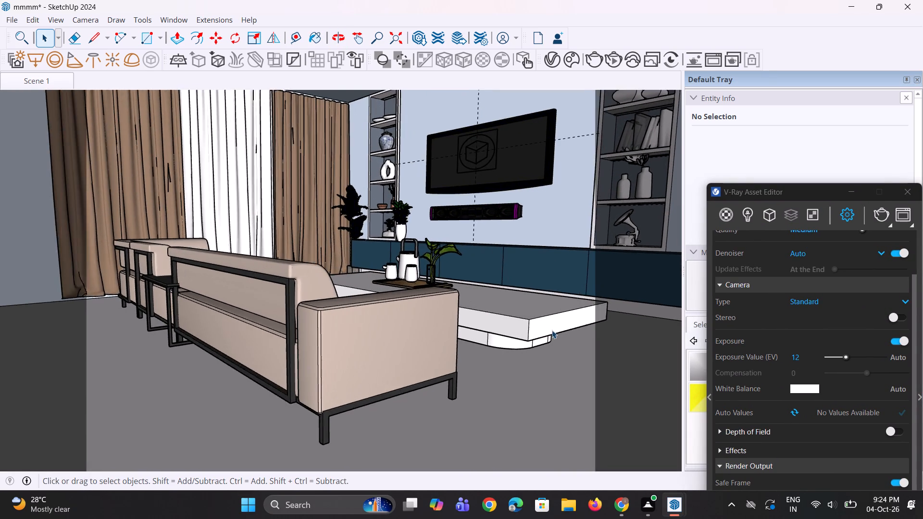
{"action": "scroll", "coordinate": [552, 330], "scroll_direction": "down", "scroll_amount": 4}
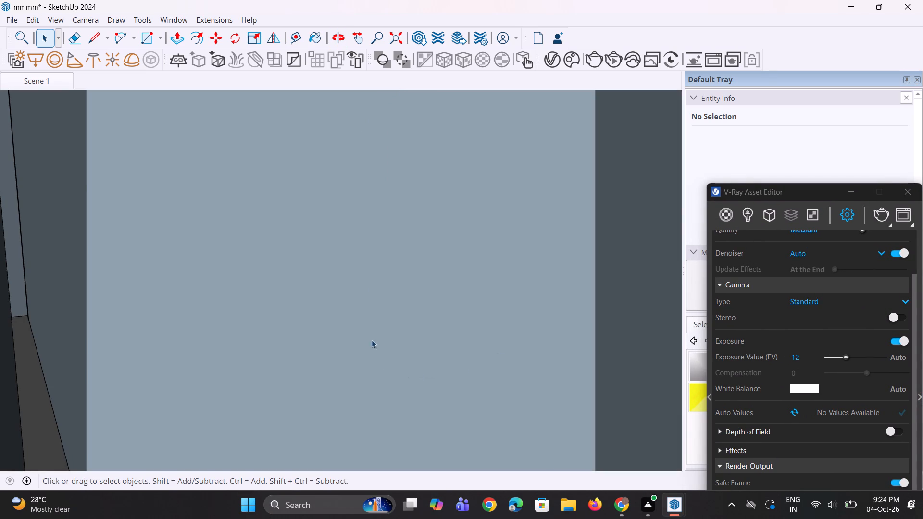
{"action": "left_click", "coordinate": [395, 45]}
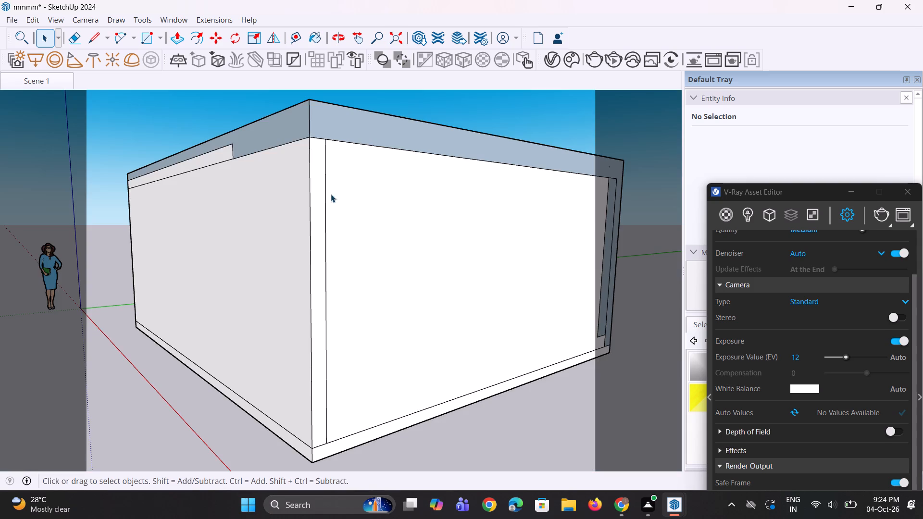
{"action": "middle_click_drag", "start_coordinate": [412, 294], "coordinate": [279, 305]}
{"action": "scroll", "coordinate": [311, 327], "scroll_direction": "up", "scroll_amount": 1}
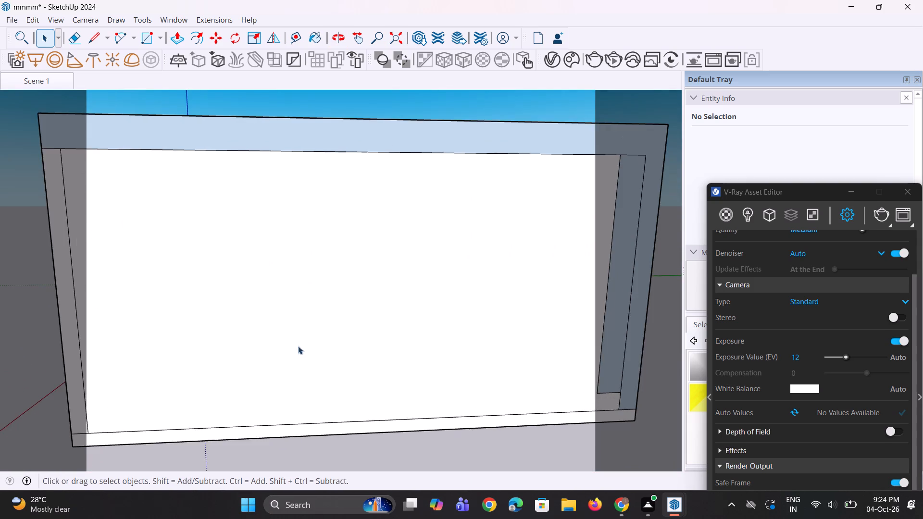
{"action": "scroll", "coordinate": [298, 346], "scroll_direction": "up", "scroll_amount": 1}
{"action": "middle_click_drag", "start_coordinate": [300, 346], "coordinate": [321, 327]}
{"action": "scroll", "coordinate": [324, 331], "scroll_direction": "up", "scroll_amount": 12}
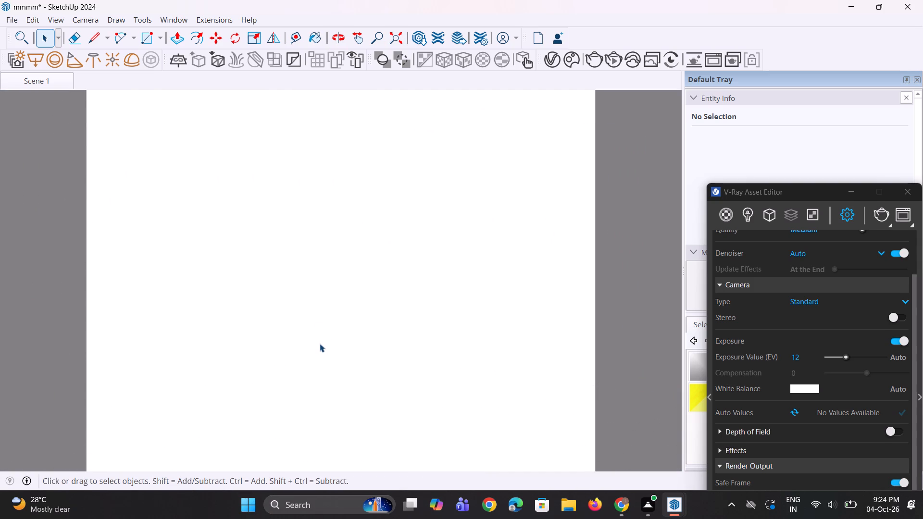
{"action": "scroll", "coordinate": [320, 344], "scroll_direction": "up", "scroll_amount": 19}
{"action": "scroll", "coordinate": [324, 345], "scroll_direction": "up", "scroll_amount": 19}
{"action": "scroll", "coordinate": [327, 337], "scroll_direction": "up", "scroll_amount": 19}
{"action": "scroll", "coordinate": [327, 337], "scroll_direction": "up", "scroll_amount": 3}
{"action": "middle_click_drag", "start_coordinate": [328, 337], "coordinate": [373, 324]}
{"action": "scroll", "coordinate": [369, 335], "scroll_direction": "up", "scroll_amount": 1}
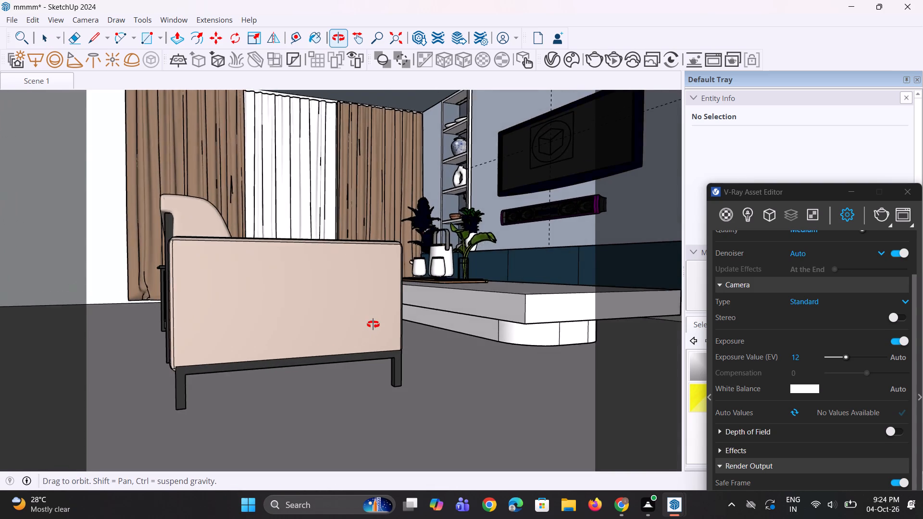
{"action": "middle_click_drag", "start_coordinate": [373, 324], "coordinate": [385, 434]}
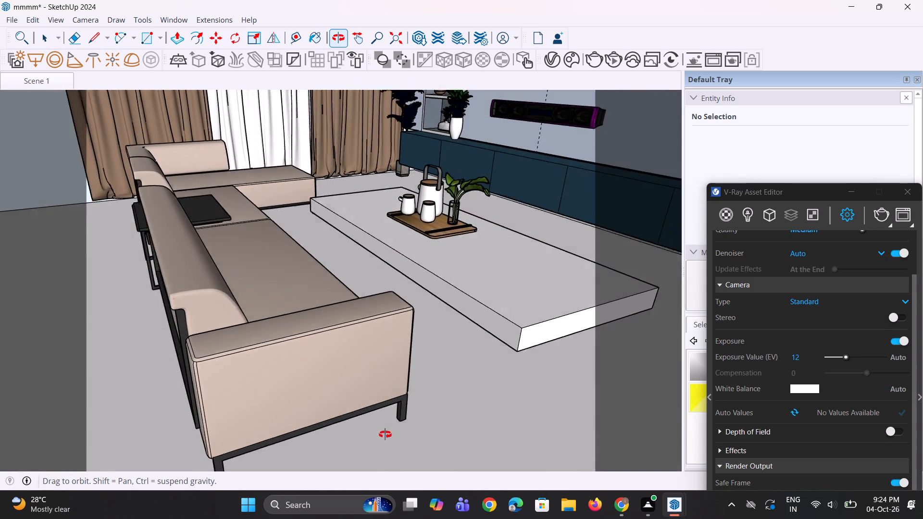
{"action": "middle_click_drag", "start_coordinate": [385, 434], "coordinate": [351, 389]}
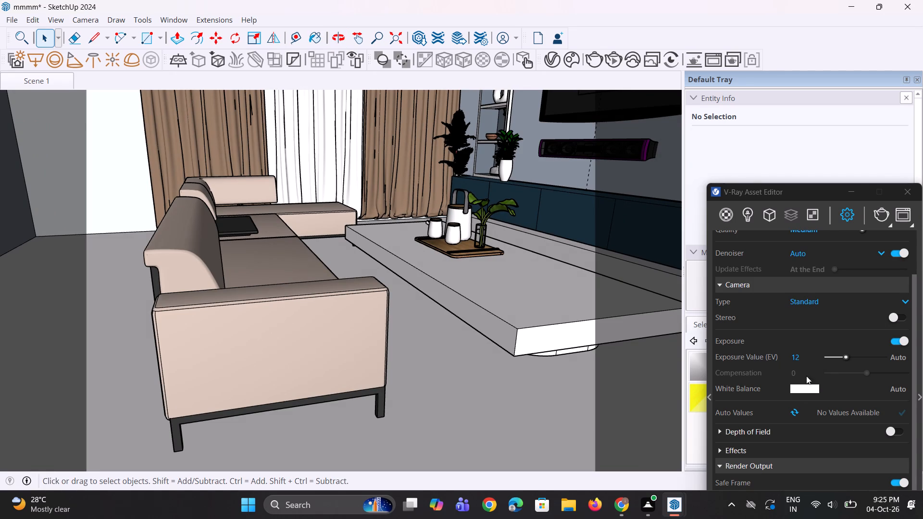
Set the V-Ray render output image height to 1000, keeping the 4:3 - Picture aspect ratio.
{"action": "scroll", "coordinate": [806, 374], "scroll_direction": "down", "scroll_amount": 3}
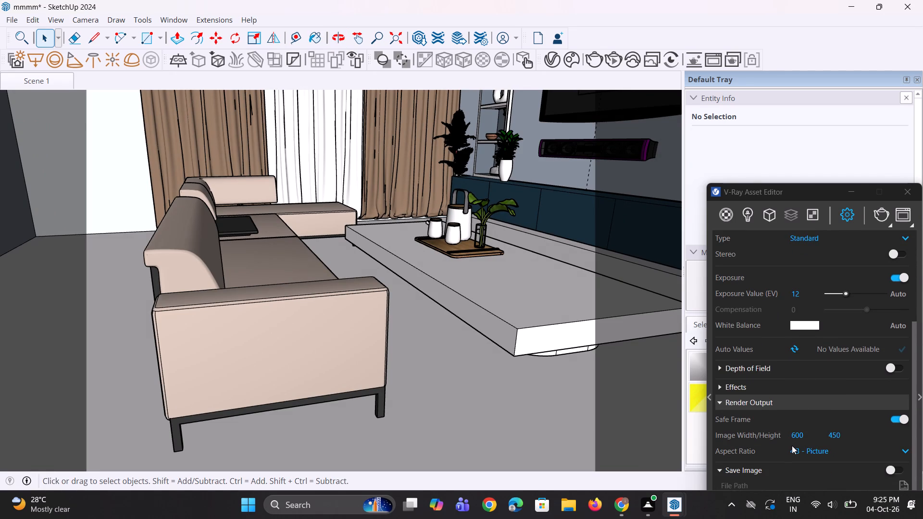
{"action": "left_click", "coordinate": [792, 448]}
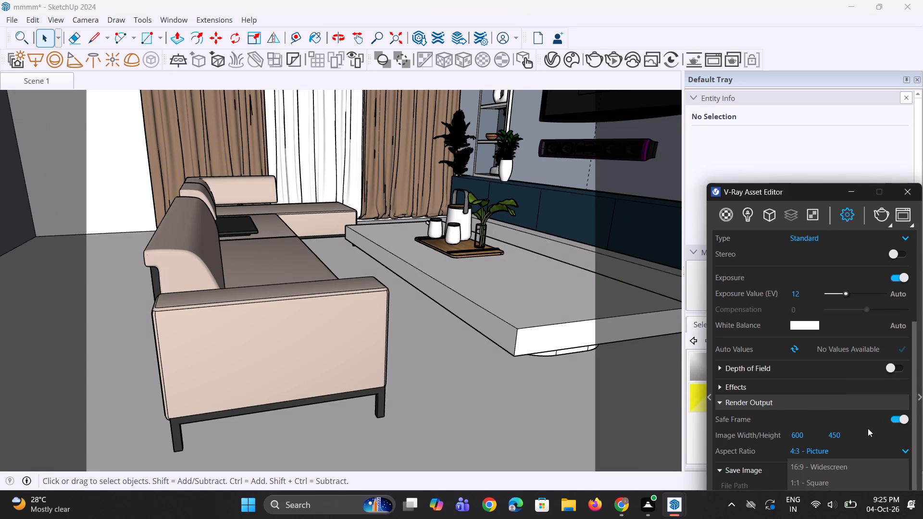
{"action": "left_click_drag", "start_coordinate": [849, 430], "coordinate": [788, 446]}
{"action": "type", "text": "1000"}
{"action": "key", "text": "Return"}
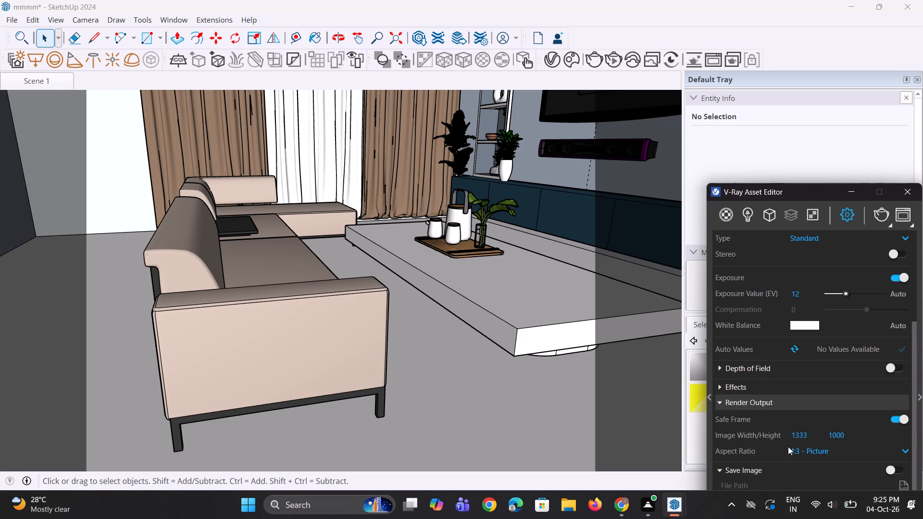
Examine the framing of the sofa, coffee table and curtains, then the closed-off front from outside and the interior at low eye level.
{"action": "middle_click_drag", "start_coordinate": [424, 367], "coordinate": [445, 395]}
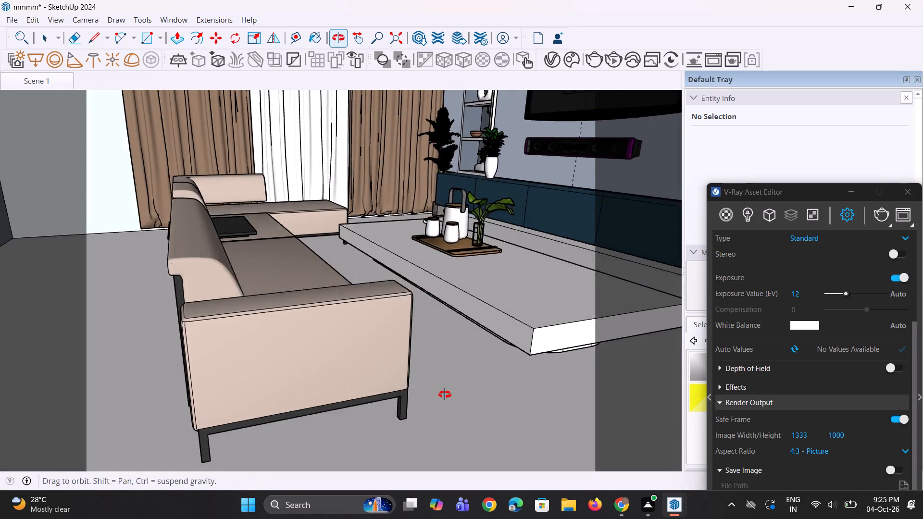
{"action": "middle_click_drag", "start_coordinate": [445, 395], "coordinate": [383, 363]}
{"action": "scroll", "coordinate": [383, 363], "scroll_direction": "down", "scroll_amount": 2}
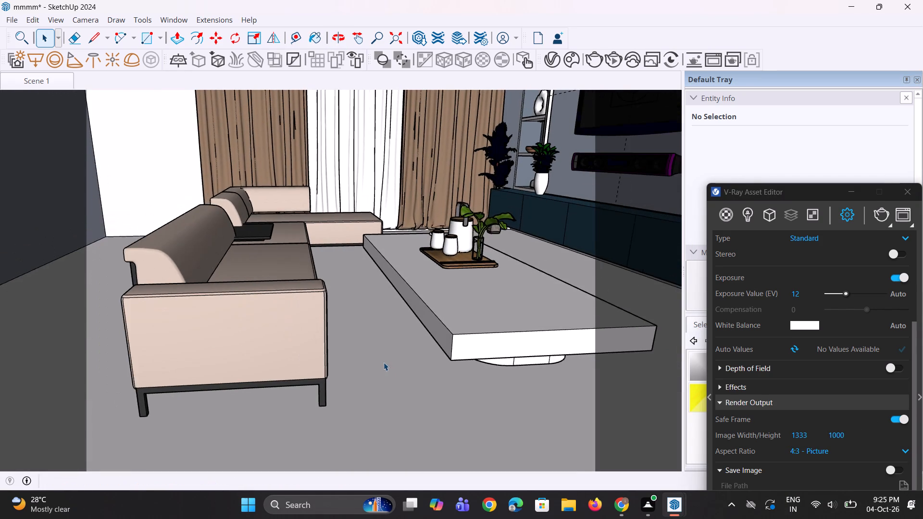
{"action": "scroll", "coordinate": [384, 362], "scroll_direction": "down", "scroll_amount": 1}
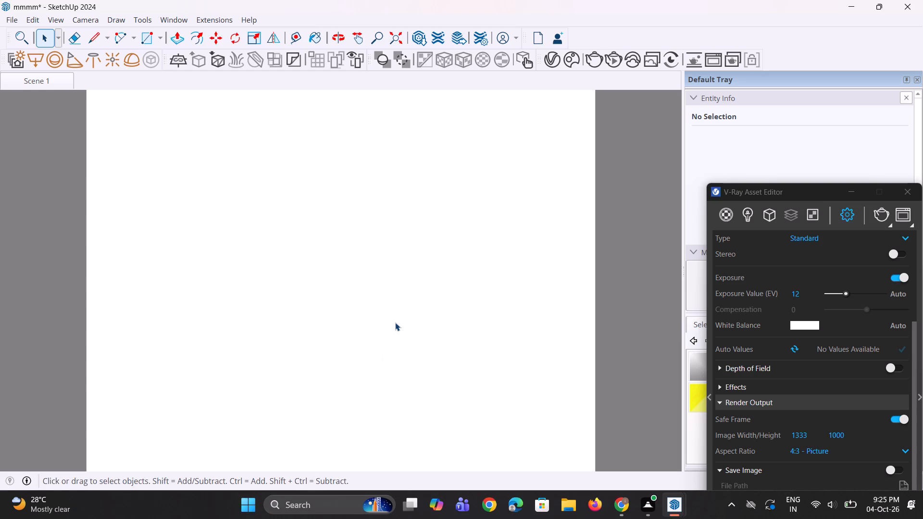
{"action": "scroll", "coordinate": [395, 322], "scroll_direction": "down", "scroll_amount": 1}
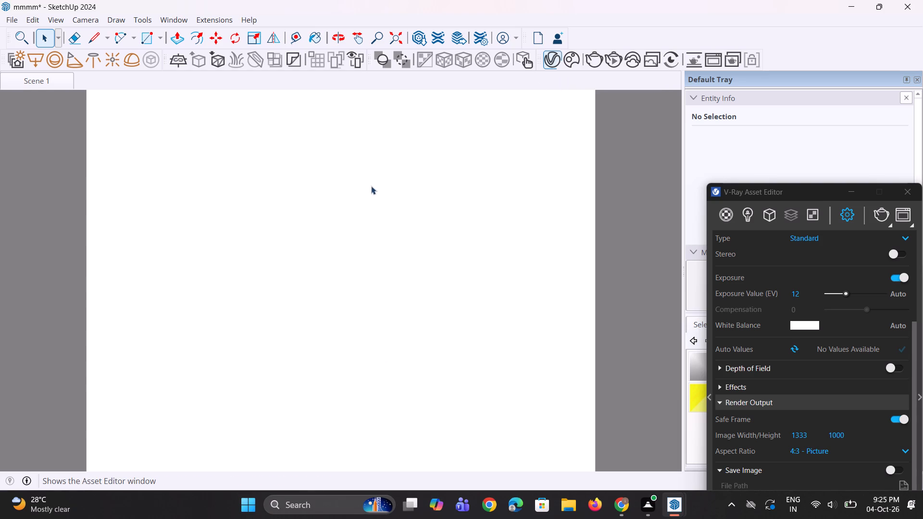
{"action": "scroll", "coordinate": [274, 280], "scroll_direction": "down", "scroll_amount": 6}
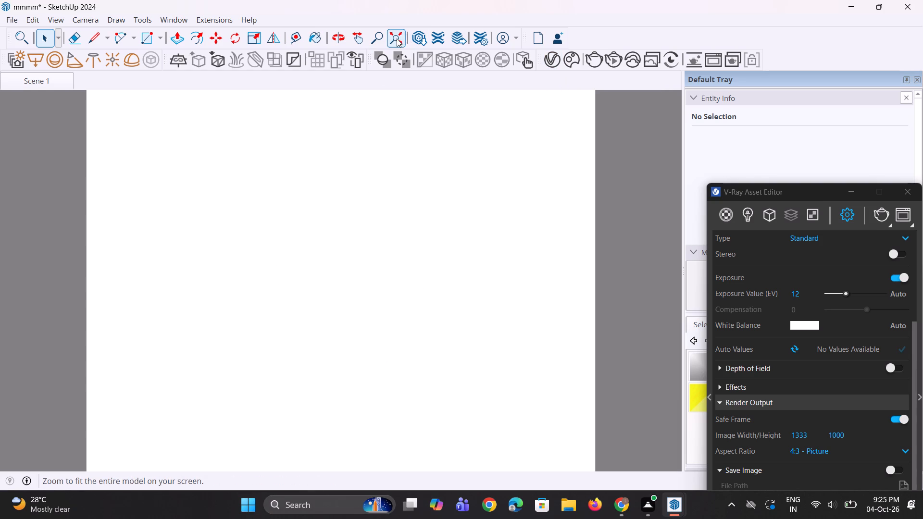
{"action": "left_click", "coordinate": [397, 38]}
{"action": "scroll", "coordinate": [307, 326], "scroll_direction": "down", "scroll_amount": 6}
{"action": "scroll", "coordinate": [304, 325], "scroll_direction": "up", "scroll_amount": 1}
{"action": "middle_click_drag", "start_coordinate": [304, 325], "coordinate": [312, 276]}
{"action": "scroll", "coordinate": [305, 309], "scroll_direction": "up", "scroll_amount": 3}
{"action": "scroll", "coordinate": [305, 309], "scroll_direction": "down", "scroll_amount": 3}
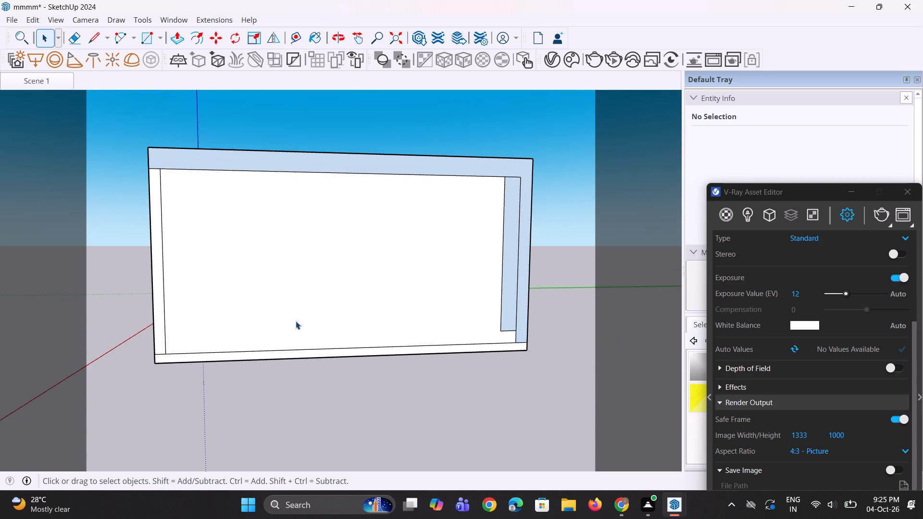
{"action": "middle_click_drag", "start_coordinate": [297, 323], "coordinate": [305, 340]}
{"action": "scroll", "coordinate": [294, 343], "scroll_direction": "up", "scroll_amount": 13}
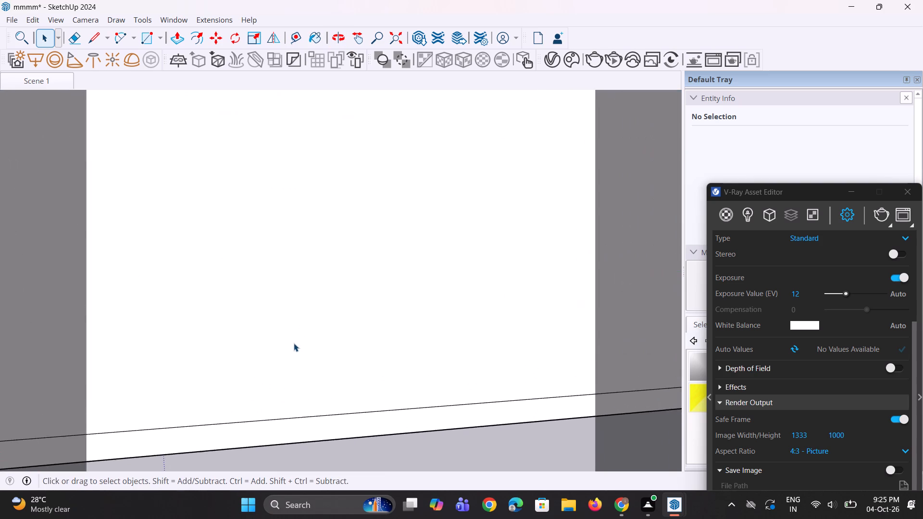
{"action": "scroll", "coordinate": [294, 343], "scroll_direction": "up", "scroll_amount": 16}
{"action": "scroll", "coordinate": [324, 315], "scroll_direction": "up", "scroll_amount": 3}
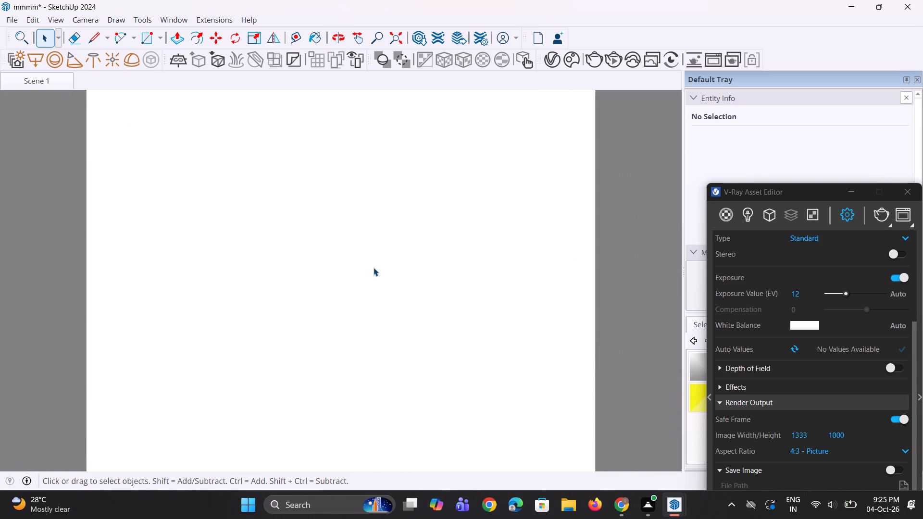
{"action": "scroll", "coordinate": [374, 268], "scroll_direction": "up", "scroll_amount": 19}
{"action": "scroll", "coordinate": [358, 302], "scroll_direction": "up", "scroll_amount": 18}
{"action": "scroll", "coordinate": [358, 302], "scroll_direction": "up", "scroll_amount": 10}
{"action": "middle_click_drag", "start_coordinate": [360, 302], "coordinate": [382, 243]}
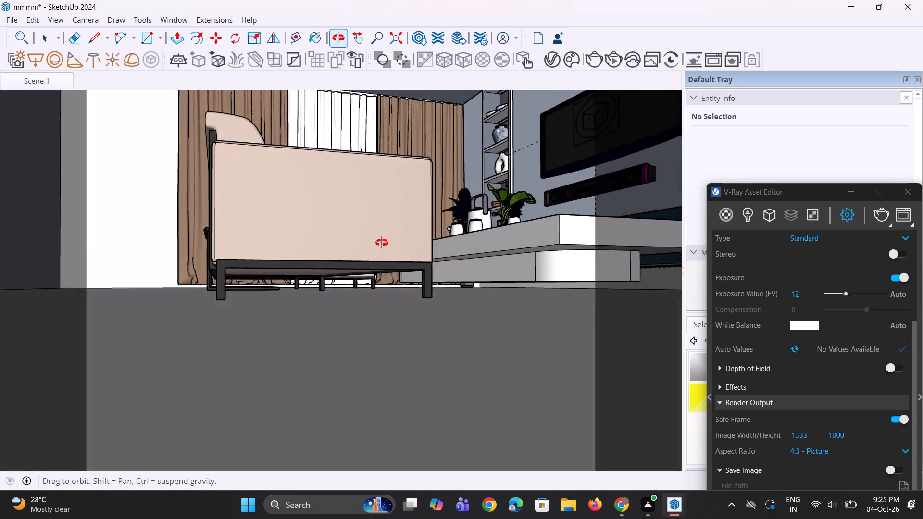
{"action": "middle_click_drag", "start_coordinate": [382, 243], "coordinate": [367, 335]}
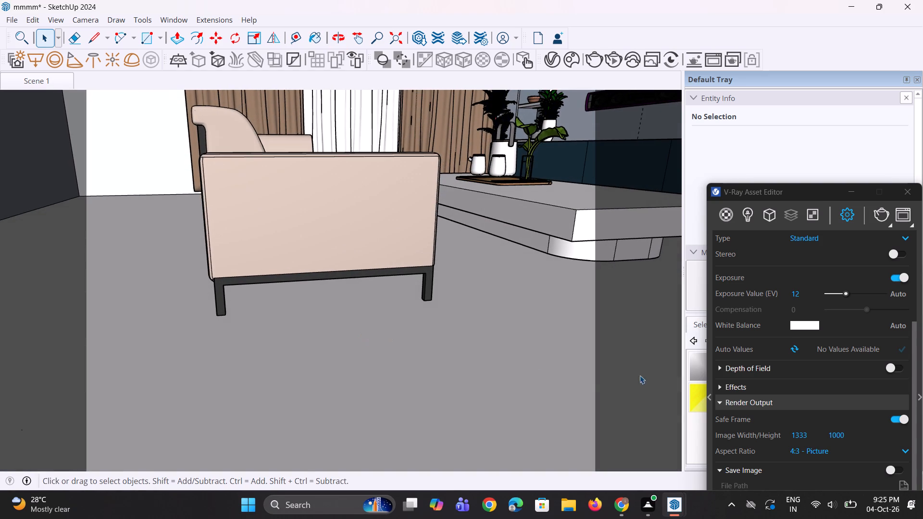
Change the V-Ray render output aspect ratio to 1:1 - Square.
{"action": "left_click", "coordinate": [799, 454]}
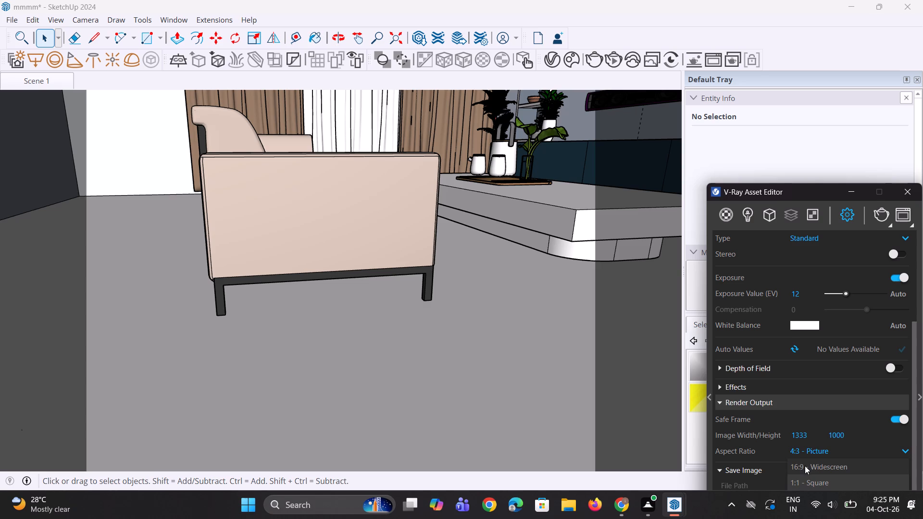
{"action": "scroll", "coordinate": [803, 473], "scroll_direction": "down", "scroll_amount": 2}
{"action": "left_click", "coordinate": [810, 487]}
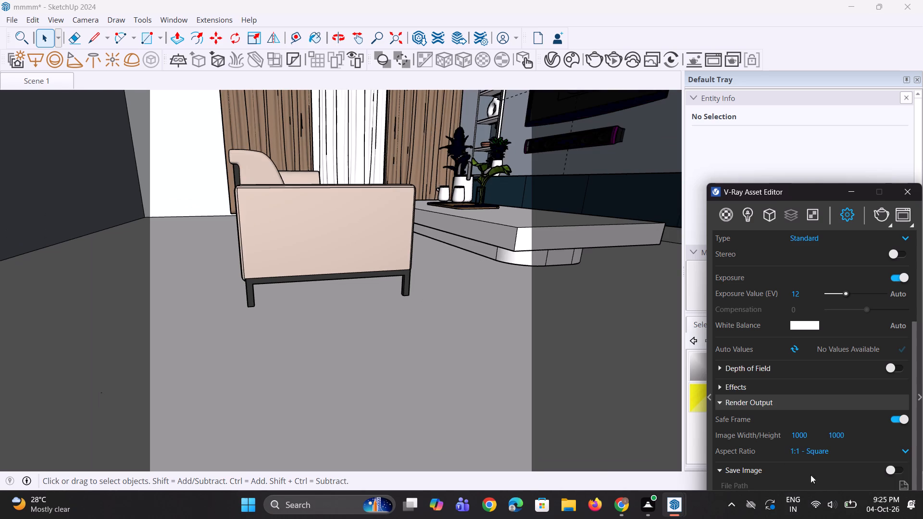
Examine the framing of the sofa, coffee table and TV wall from low and raised eye levels behind the sofa's end.
{"action": "middle_click_drag", "start_coordinate": [401, 319], "coordinate": [353, 261]}
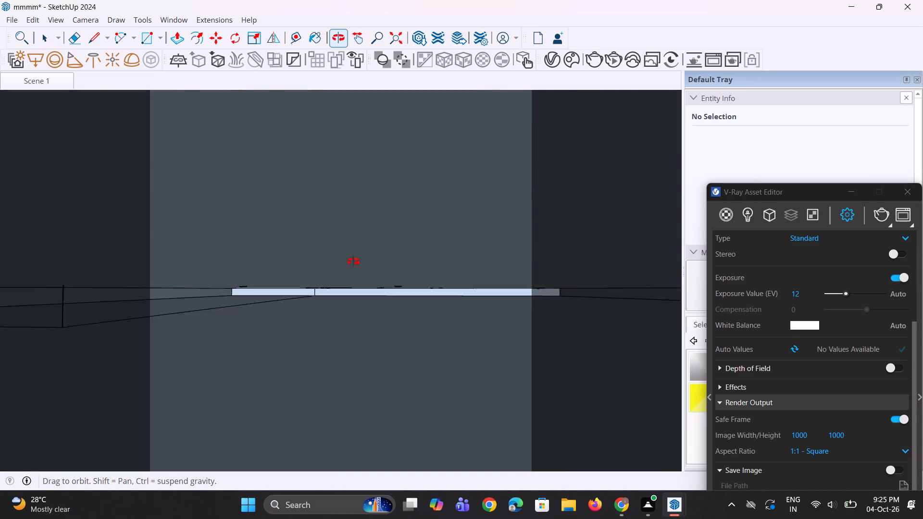
{"action": "middle_click_drag", "start_coordinate": [353, 261], "coordinate": [534, 275]}
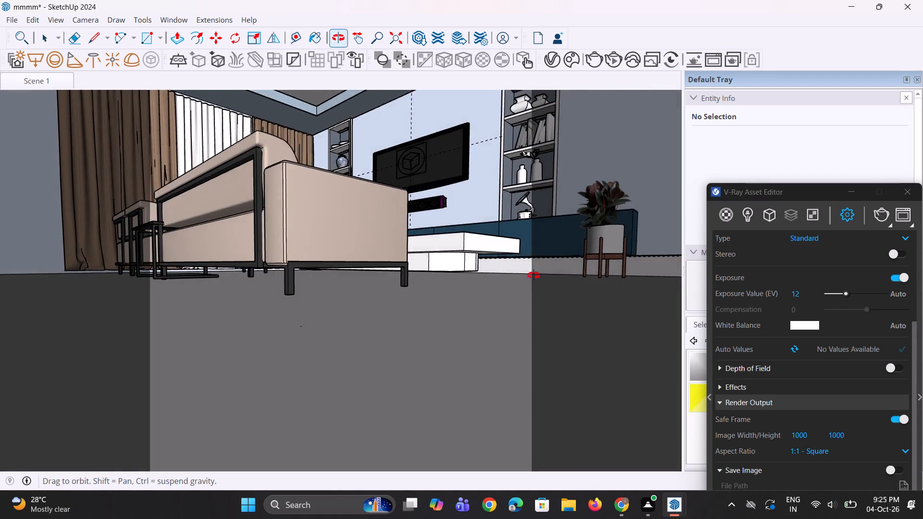
{"action": "middle_click_drag", "start_coordinate": [534, 275], "coordinate": [560, 330]}
{"action": "middle_click_drag", "start_coordinate": [429, 285], "coordinate": [426, 307]}
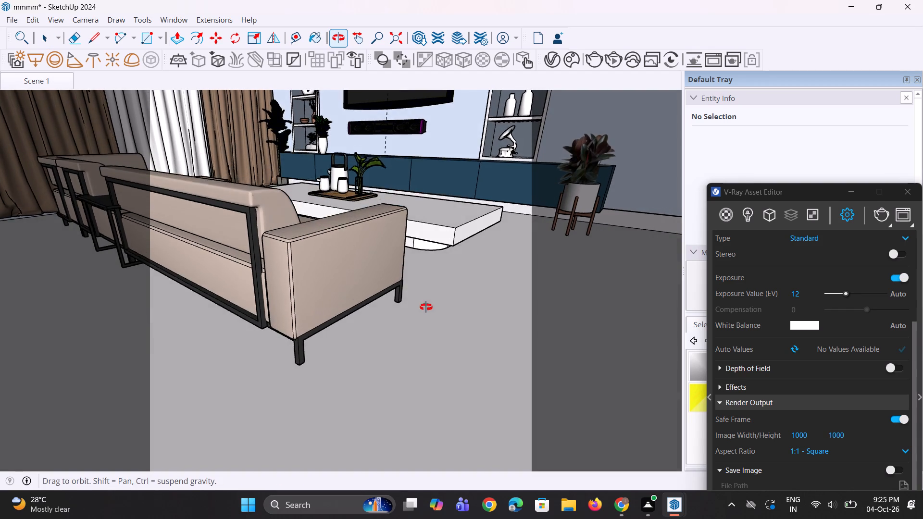
{"action": "middle_click_drag", "start_coordinate": [426, 307], "coordinate": [392, 353]}
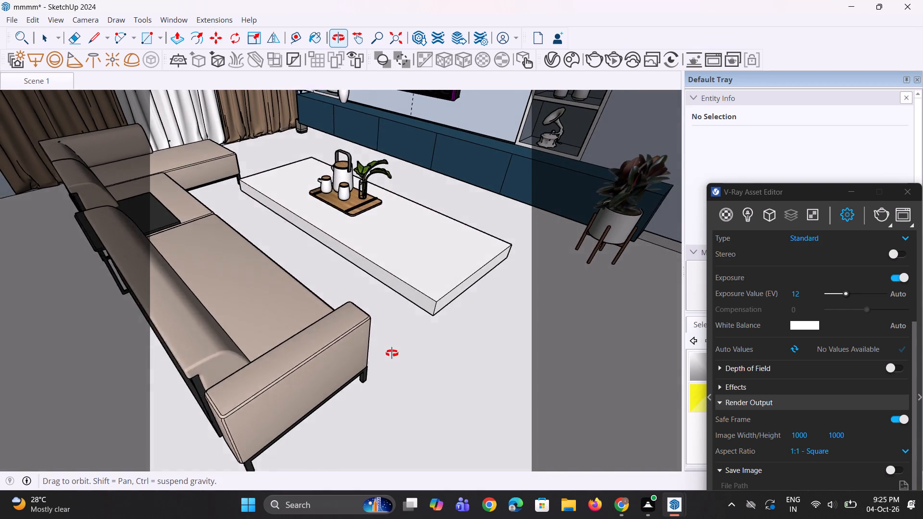
{"action": "middle_click_drag", "start_coordinate": [392, 353], "coordinate": [385, 337]}
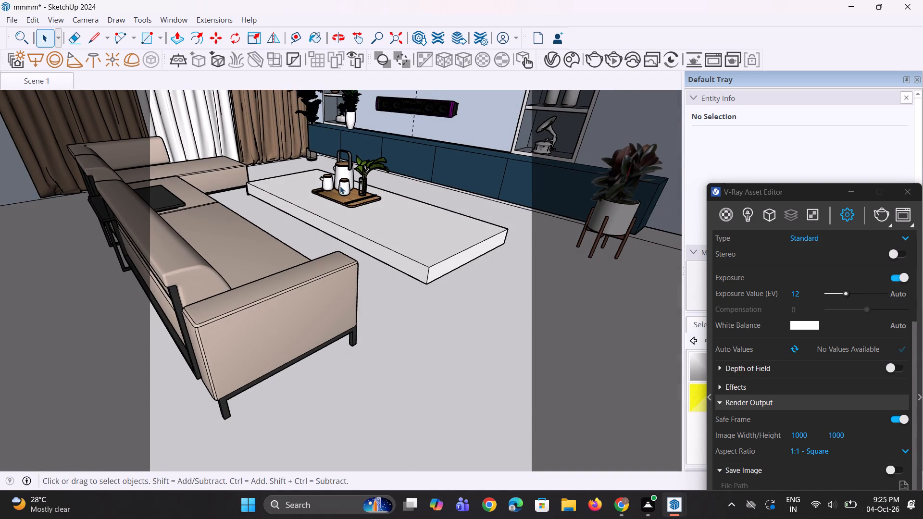
{"action": "scroll", "coordinate": [322, 122], "scroll_direction": "up", "scroll_amount": 2}
{"action": "middle_click_drag", "start_coordinate": [315, 124], "coordinate": [313, 70]}
{"action": "scroll", "coordinate": [315, 124], "scroll_direction": "up", "scroll_amount": 1}
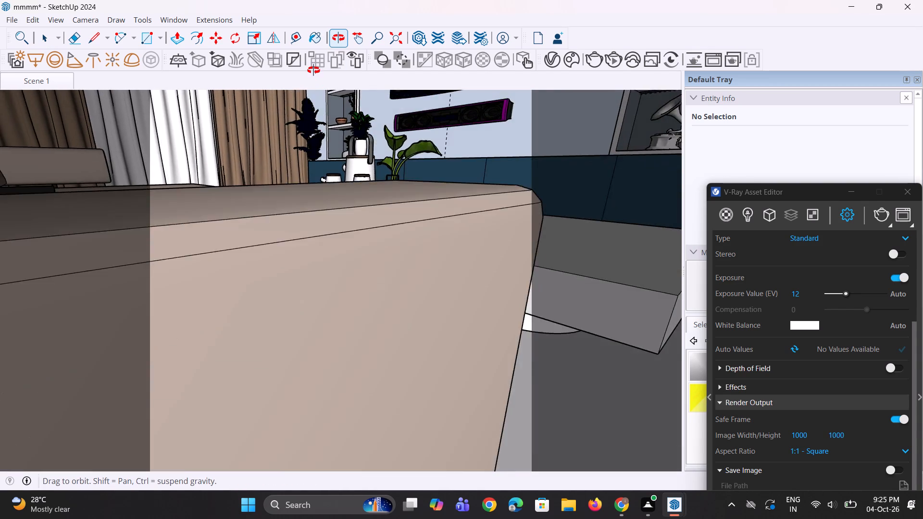
{"action": "middle_click_drag", "start_coordinate": [313, 70], "coordinate": [316, 108]}
{"action": "scroll", "coordinate": [316, 108], "scroll_direction": "down", "scroll_amount": 3}
{"action": "middle_click_drag", "start_coordinate": [346, 176], "coordinate": [348, 127]}
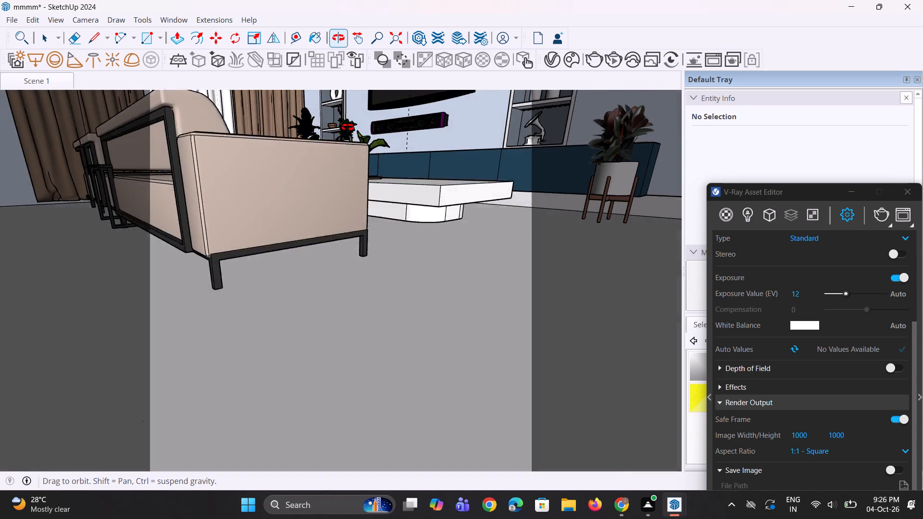
{"action": "middle_click_drag", "start_coordinate": [348, 127], "coordinate": [352, 176]}
{"action": "scroll", "coordinate": [275, 188], "scroll_direction": "down", "scroll_amount": 1}
{"action": "middle_click_drag", "start_coordinate": [275, 188], "coordinate": [212, 173]}
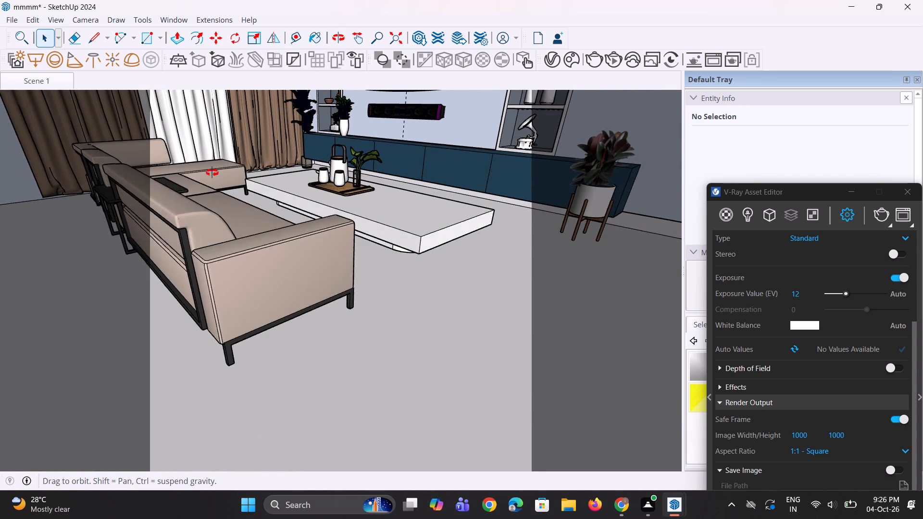
{"action": "middle_click_drag", "start_coordinate": [212, 173], "coordinate": [205, 170]}
{"action": "scroll", "coordinate": [331, 213], "scroll_direction": "down", "scroll_amount": 2}
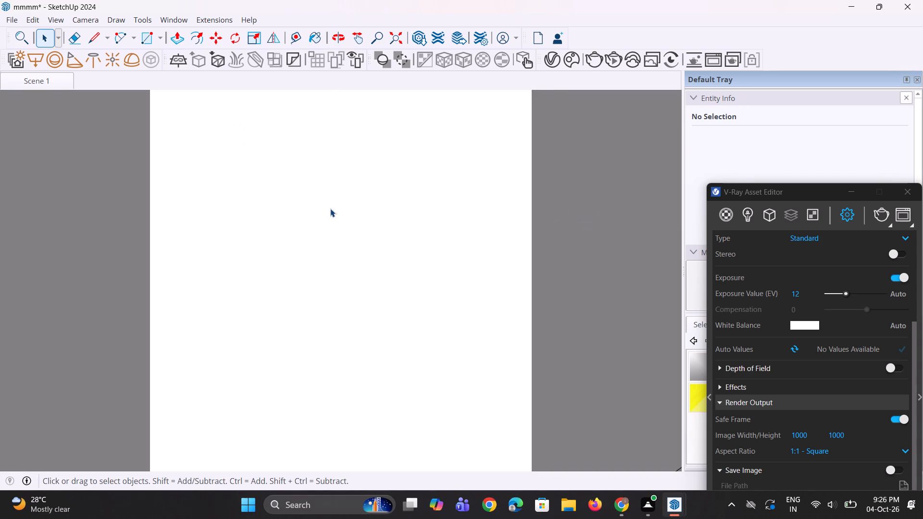
Fit the whole model in view, re-enter the room through the closed front, and examine the sofa, coffee table, curtains and TV wall.
{"action": "left_click", "coordinate": [394, 37]}
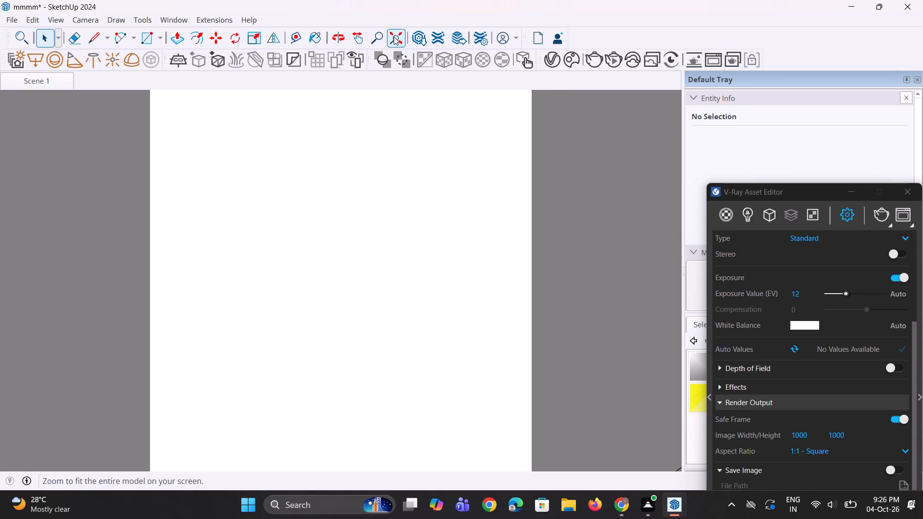
{"action": "scroll", "coordinate": [287, 400], "scroll_direction": "down", "scroll_amount": 3}
{"action": "middle_click_drag", "start_coordinate": [323, 415], "coordinate": [264, 350]}
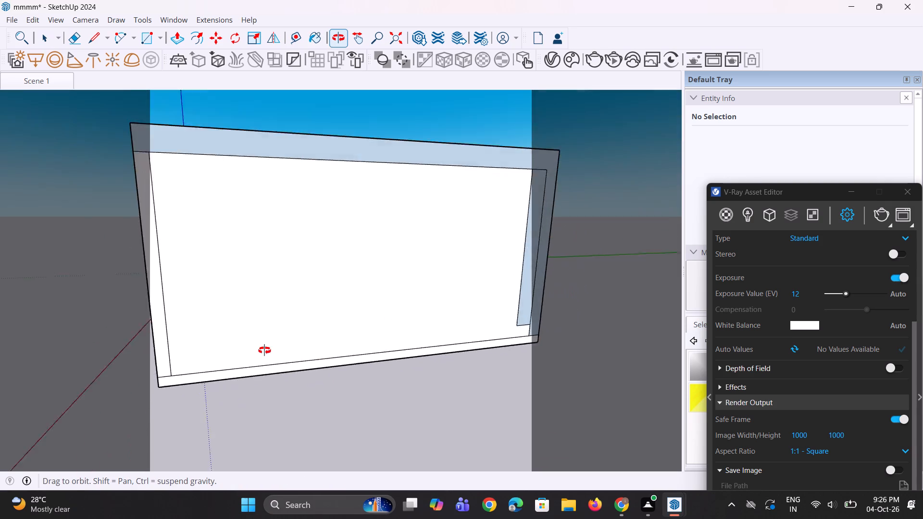
{"action": "middle_click_drag", "start_coordinate": [264, 350], "coordinate": [249, 350]}
{"action": "scroll", "coordinate": [226, 354], "scroll_direction": "up", "scroll_amount": 3}
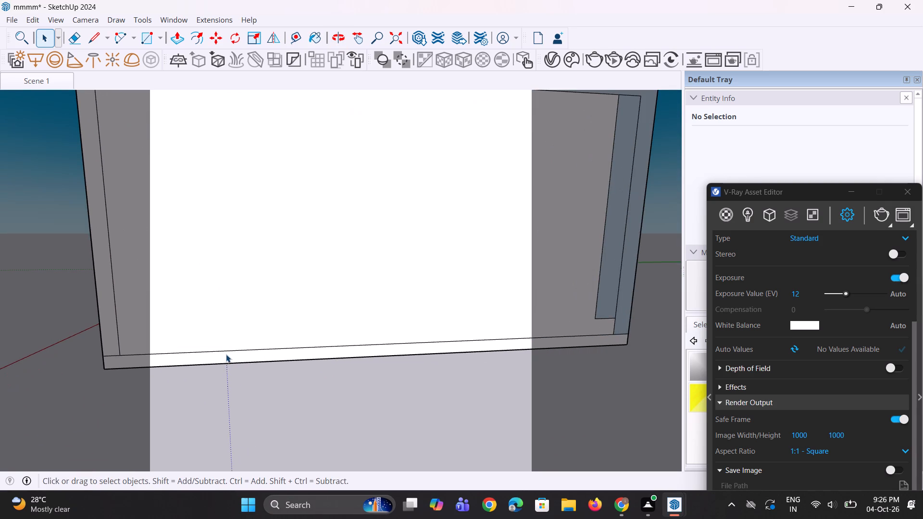
{"action": "scroll", "coordinate": [226, 354], "scroll_direction": "down", "scroll_amount": 5}
{"action": "scroll", "coordinate": [257, 114], "scroll_direction": "up", "scroll_amount": 2}
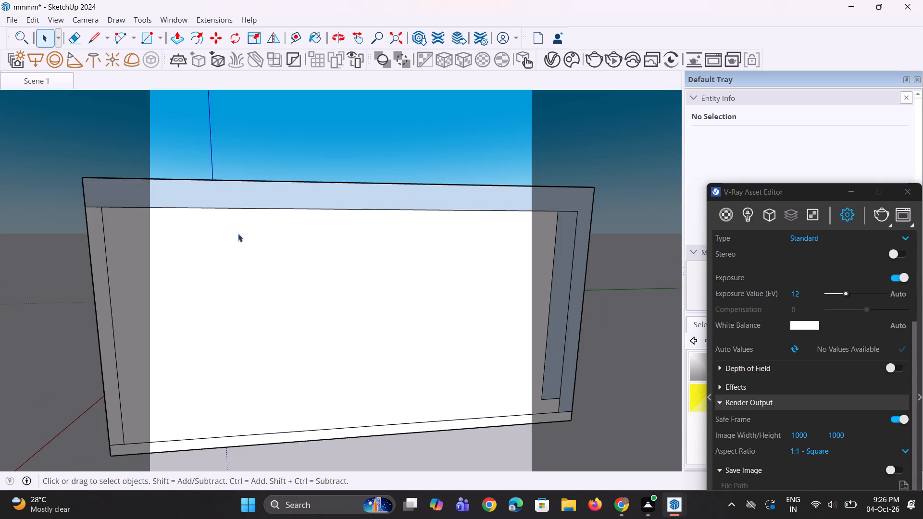
{"action": "middle_click_drag", "start_coordinate": [240, 254], "coordinate": [247, 202]}
{"action": "scroll", "coordinate": [211, 291], "scroll_direction": "up", "scroll_amount": 4}
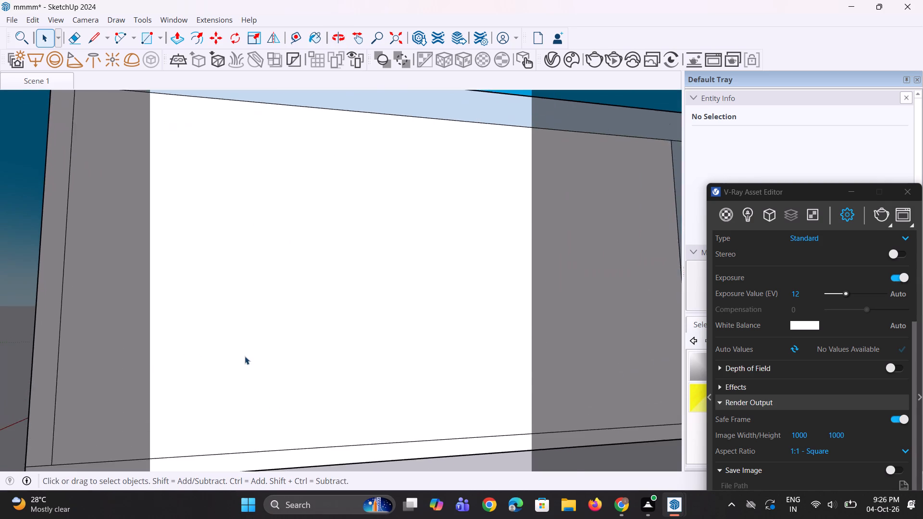
{"action": "scroll", "coordinate": [245, 356], "scroll_direction": "up", "scroll_amount": 2}
{"action": "scroll", "coordinate": [363, 360], "scroll_direction": "up", "scroll_amount": 16}
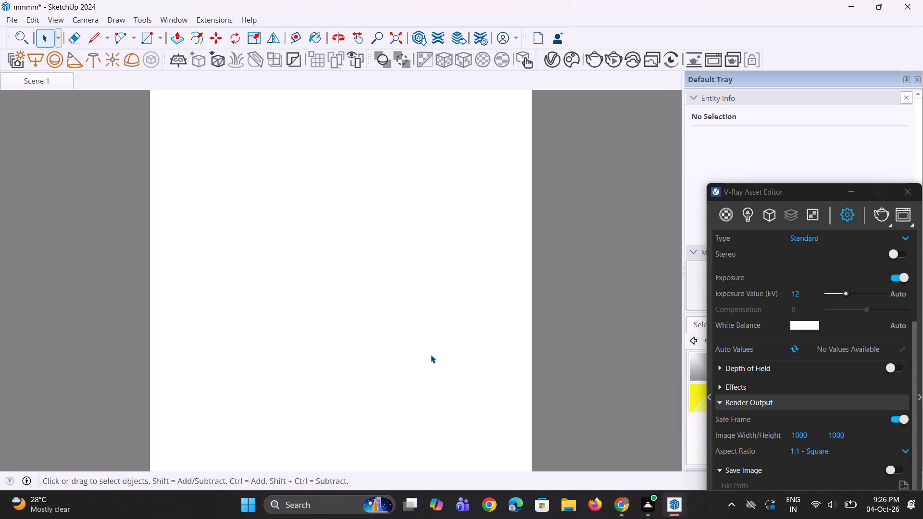
{"action": "scroll", "coordinate": [431, 355], "scroll_direction": "up", "scroll_amount": 20}
{"action": "scroll", "coordinate": [431, 355], "scroll_direction": "up", "scroll_amount": 2}
{"action": "scroll", "coordinate": [404, 342], "scroll_direction": "up", "scroll_amount": 20}
{"action": "scroll", "coordinate": [404, 342], "scroll_direction": "up", "scroll_amount": 14}
{"action": "middle_click_drag", "start_coordinate": [409, 342], "coordinate": [414, 345]}
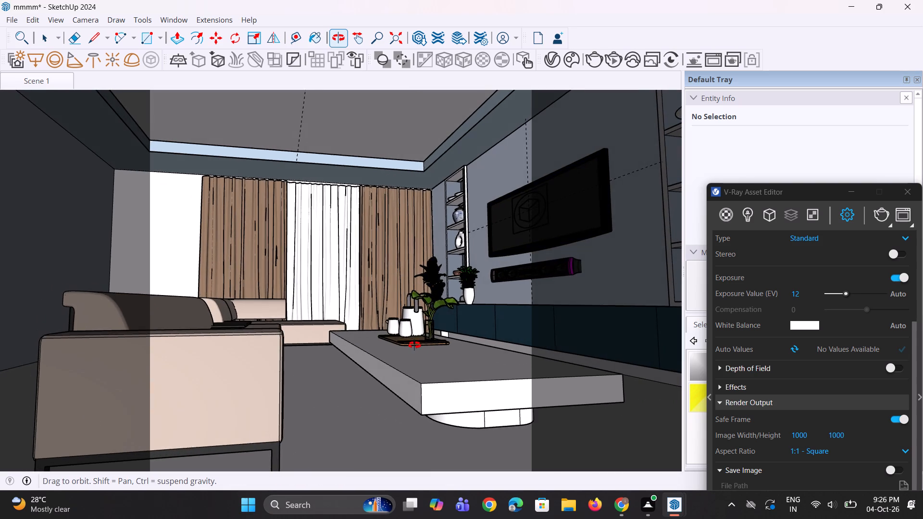
{"action": "middle_click_drag", "start_coordinate": [414, 345], "coordinate": [437, 366]}
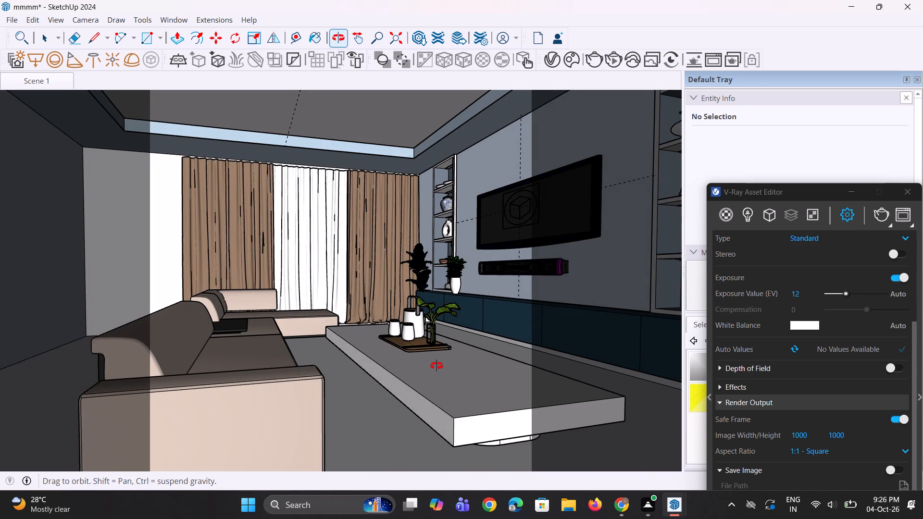
{"action": "middle_click_drag", "start_coordinate": [437, 366], "coordinate": [439, 349]}
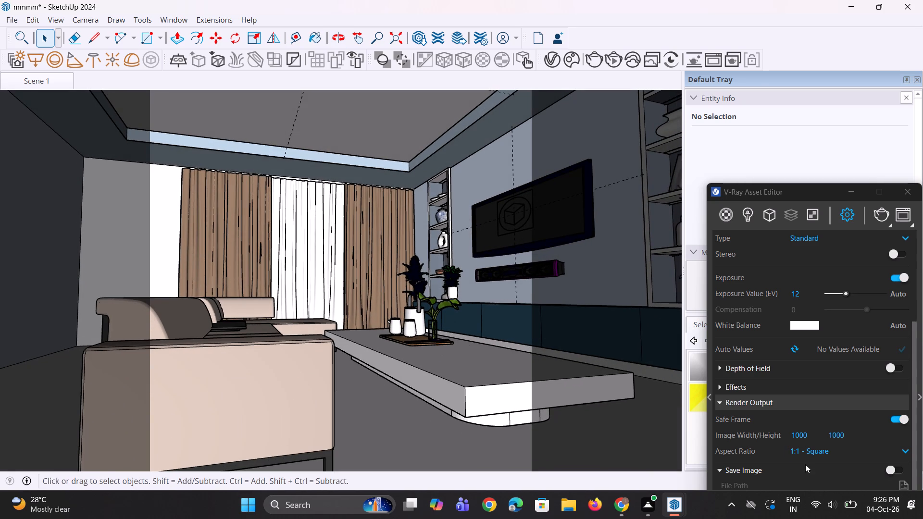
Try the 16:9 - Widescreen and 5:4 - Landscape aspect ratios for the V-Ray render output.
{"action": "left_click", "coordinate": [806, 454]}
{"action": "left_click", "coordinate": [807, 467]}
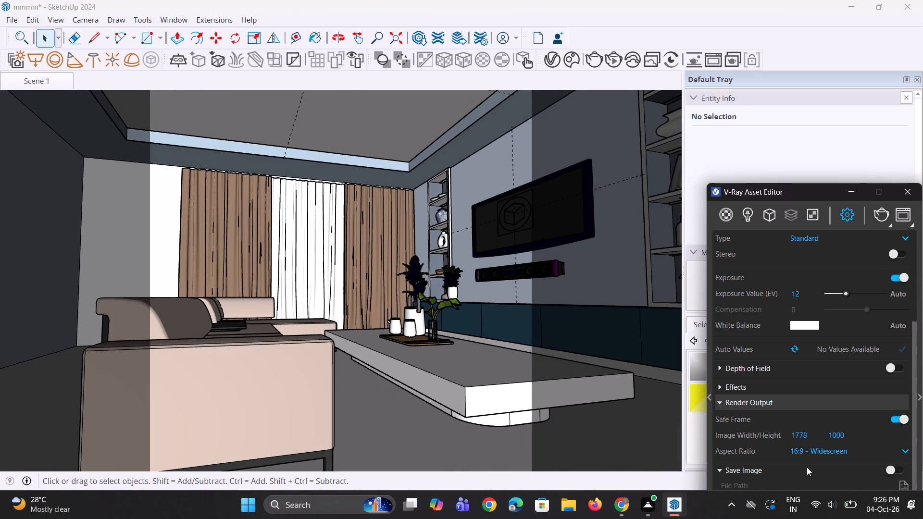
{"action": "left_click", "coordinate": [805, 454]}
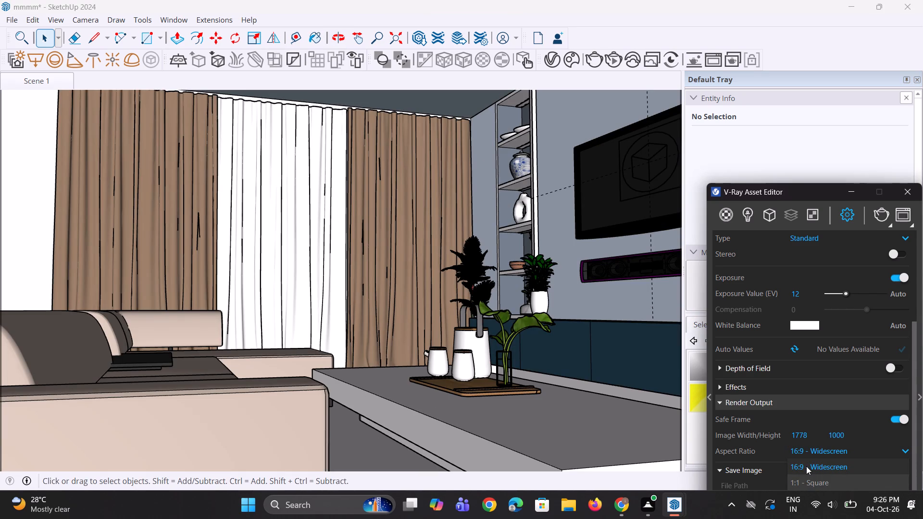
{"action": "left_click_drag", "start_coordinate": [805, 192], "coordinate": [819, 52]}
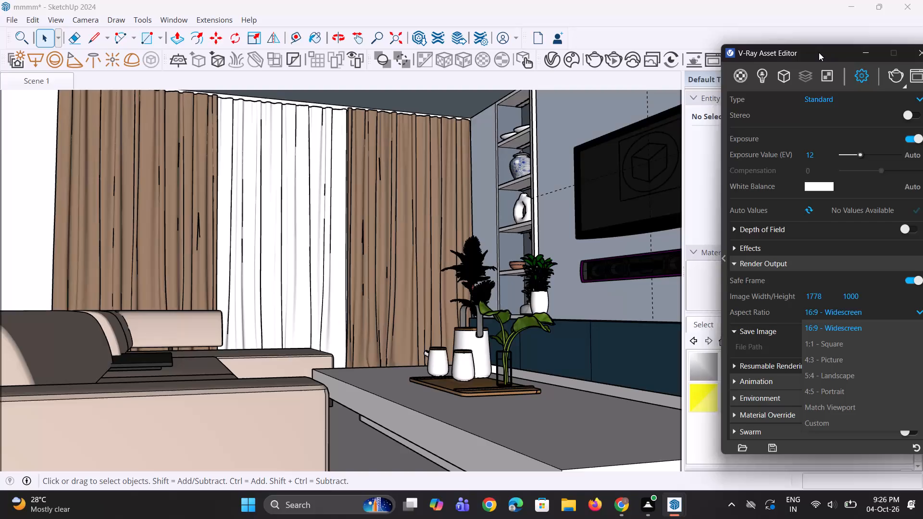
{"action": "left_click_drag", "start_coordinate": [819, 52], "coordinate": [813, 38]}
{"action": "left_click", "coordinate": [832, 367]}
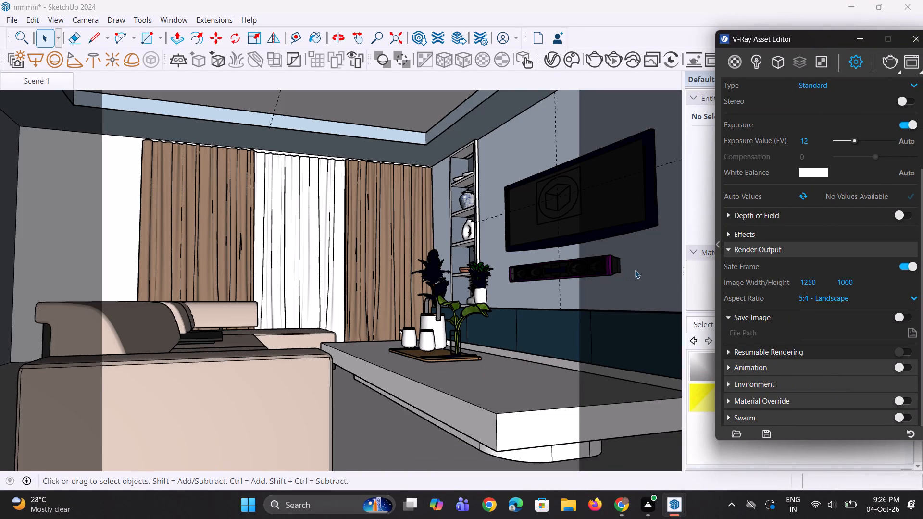
Set the V-Ray render output aspect ratio to 4:3 - Picture.
{"action": "left_click", "coordinate": [823, 299]}
{"action": "left_click", "coordinate": [822, 344]}
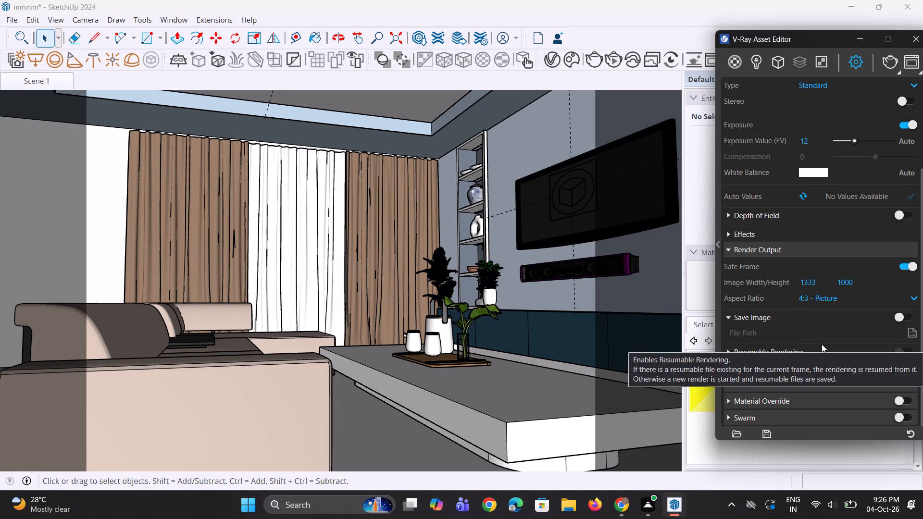
Set the V-Ray render output image height to 100020, keeping the 4:3 - Picture aspect ratio.
{"action": "middle_click_drag", "start_coordinate": [383, 353], "coordinate": [387, 355]}
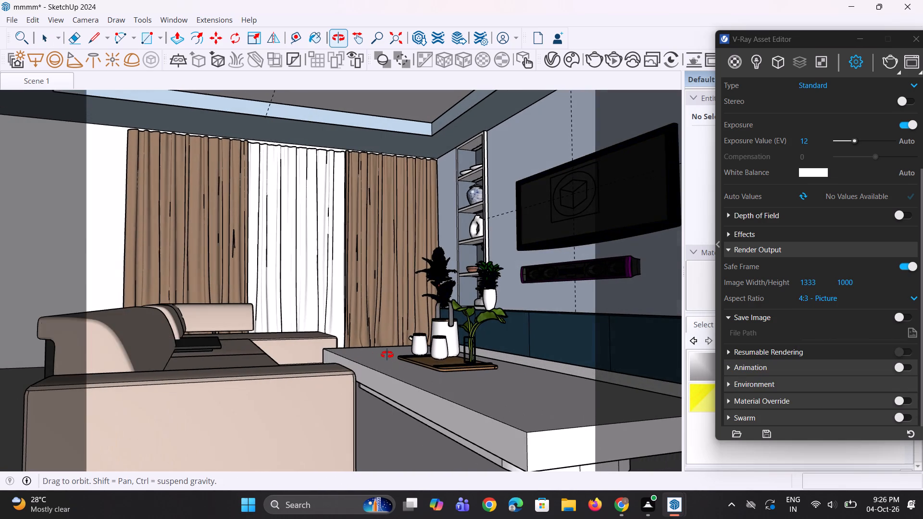
{"action": "middle_click_drag", "start_coordinate": [387, 355], "coordinate": [376, 357]}
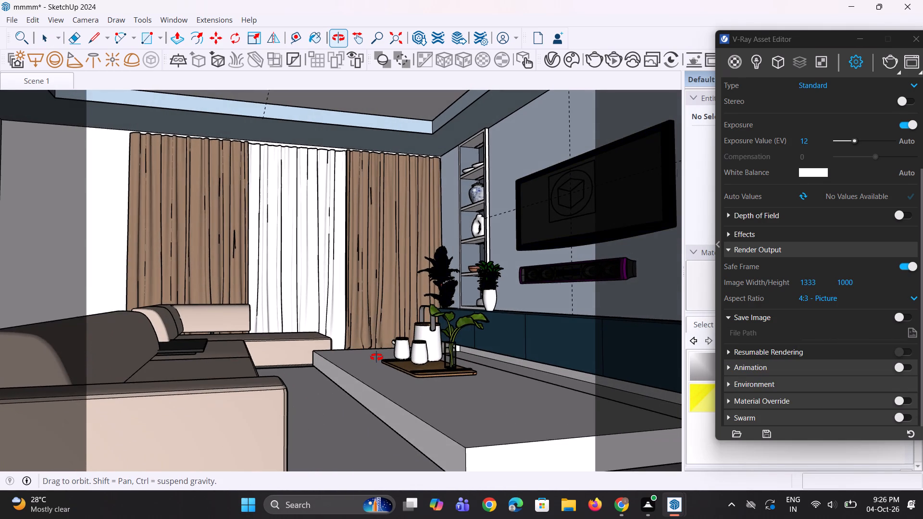
{"action": "middle_click_drag", "start_coordinate": [376, 357], "coordinate": [378, 356]}
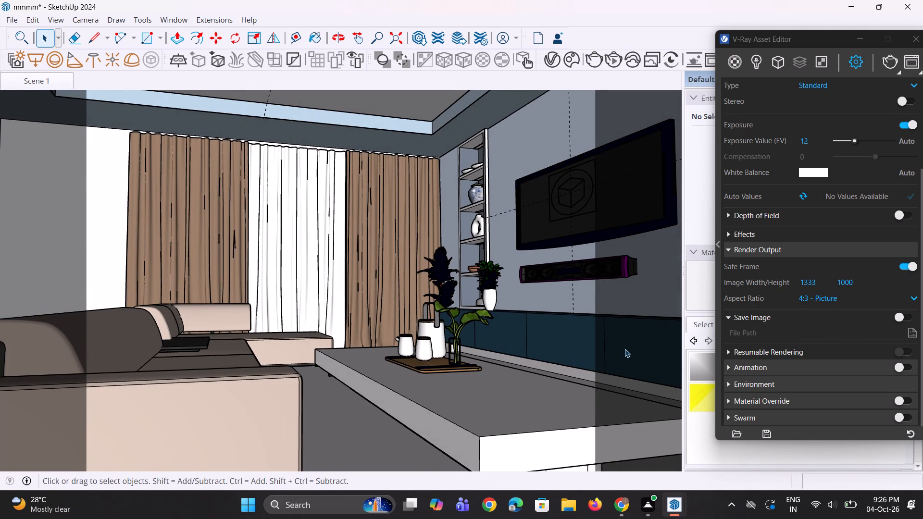
{"action": "left_click", "coordinate": [853, 283]}
{"action": "type", "text": "20"}
{"action": "key", "text": "Return"}
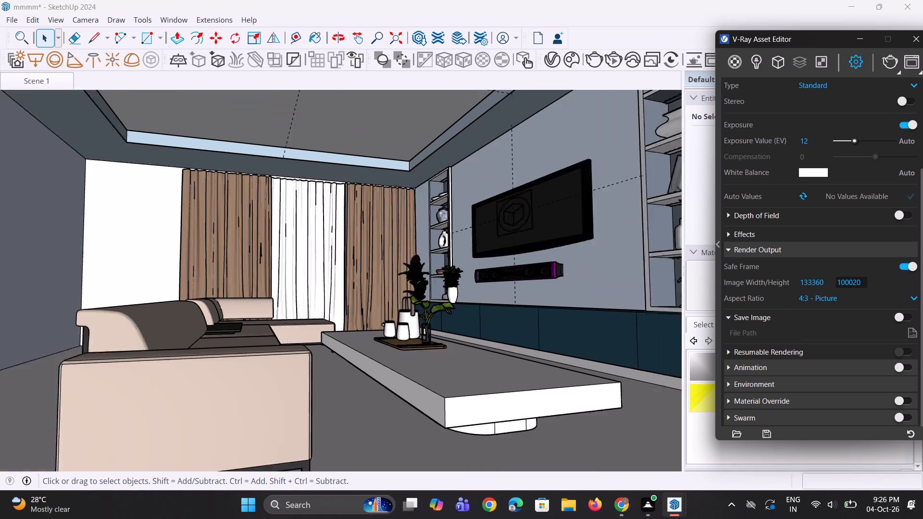
Examine how the sofa, coffee table, curtains and TV wall sit within the 4:3 safe frame from farther back in the room.
{"action": "middle_click_drag", "start_coordinate": [470, 290], "coordinate": [477, 295]}
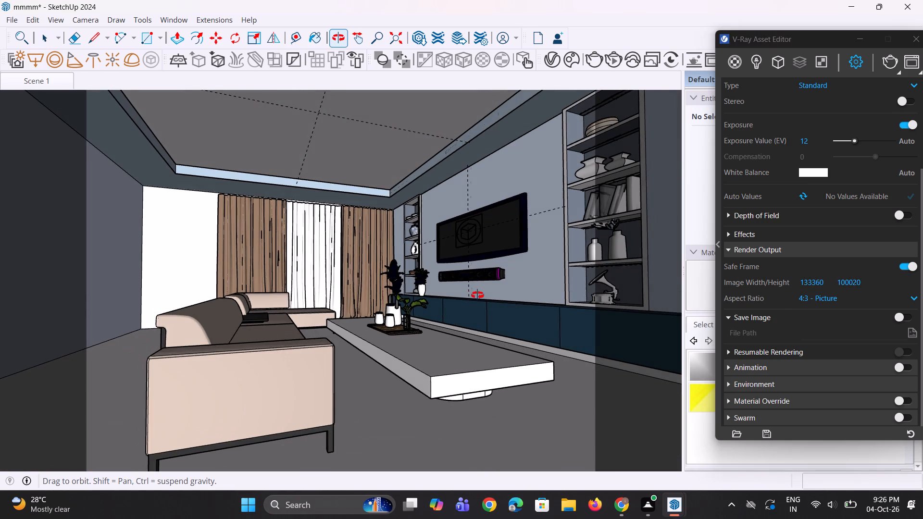
{"action": "middle_click_drag", "start_coordinate": [477, 295], "coordinate": [474, 296]}
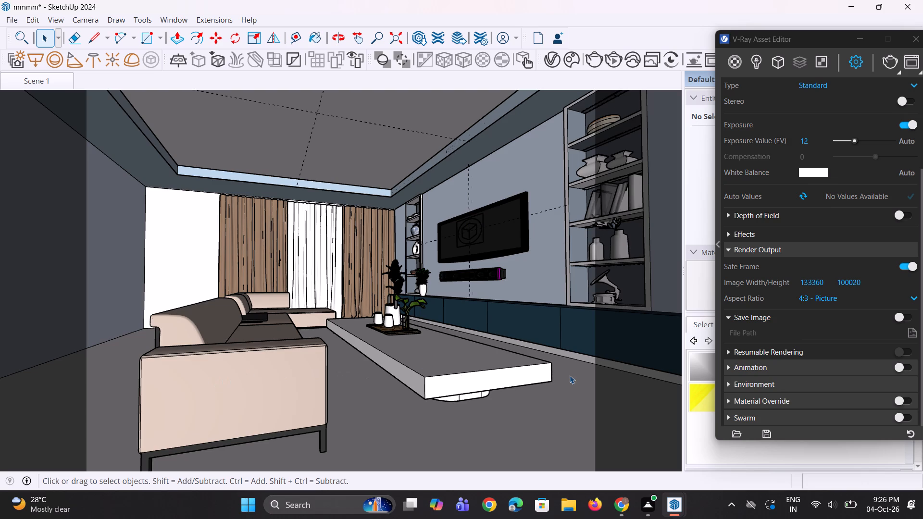
{"action": "scroll", "coordinate": [570, 375], "scroll_direction": "up", "scroll_amount": 1}
{"action": "scroll", "coordinate": [570, 375], "scroll_direction": "down", "scroll_amount": 1}
{"action": "scroll", "coordinate": [500, 379], "scroll_direction": "down", "scroll_amount": 2}
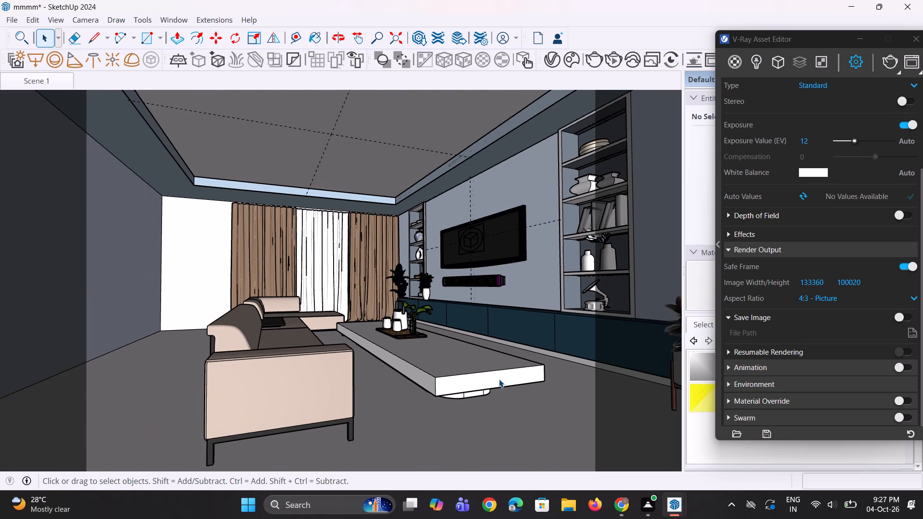
{"action": "scroll", "coordinate": [499, 379], "scroll_direction": "down", "scroll_amount": 4}
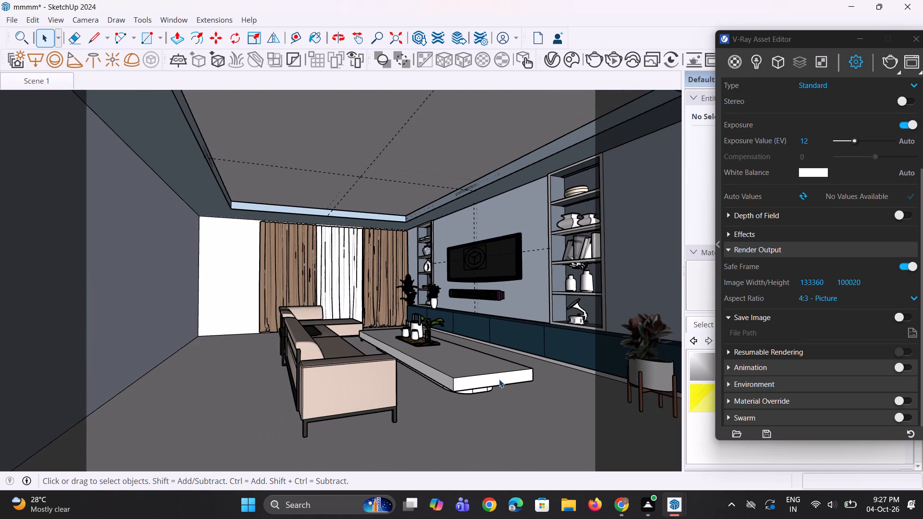
{"action": "scroll", "coordinate": [499, 379], "scroll_direction": "down", "scroll_amount": 2}
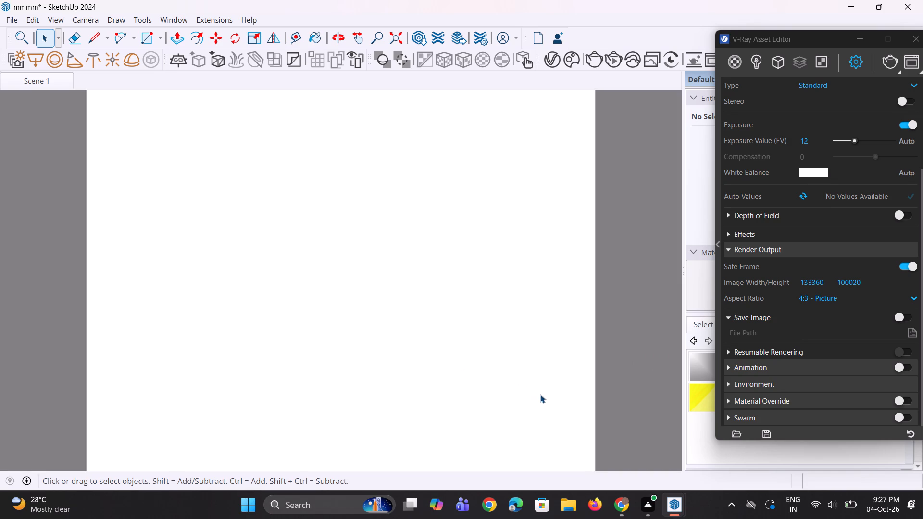
{"action": "scroll", "coordinate": [581, 408], "scroll_direction": "up", "scroll_amount": 7}
{"action": "scroll", "coordinate": [581, 408], "scroll_direction": "up", "scroll_amount": 17}
{"action": "scroll", "coordinate": [579, 409], "scroll_direction": "up", "scroll_amount": 17}
{"action": "scroll", "coordinate": [579, 408], "scroll_direction": "up", "scroll_amount": 14}
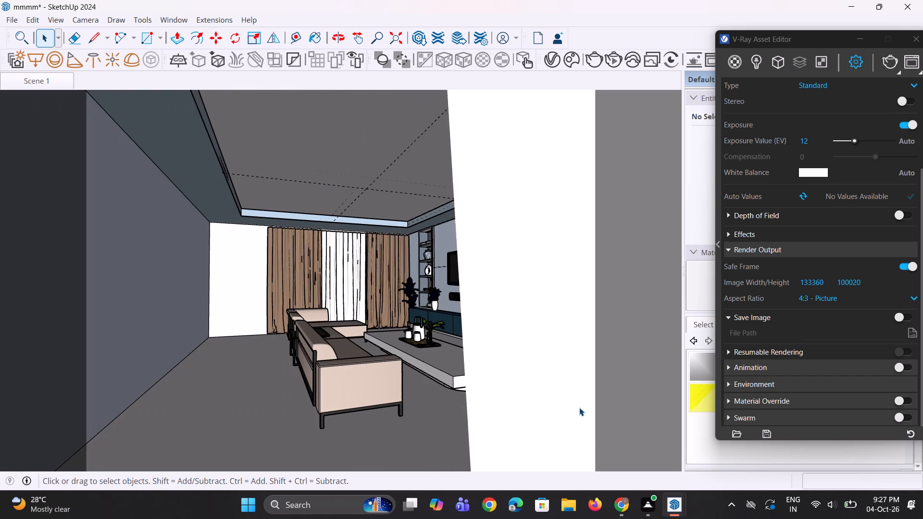
{"action": "scroll", "coordinate": [579, 408], "scroll_direction": "up", "scroll_amount": 6}
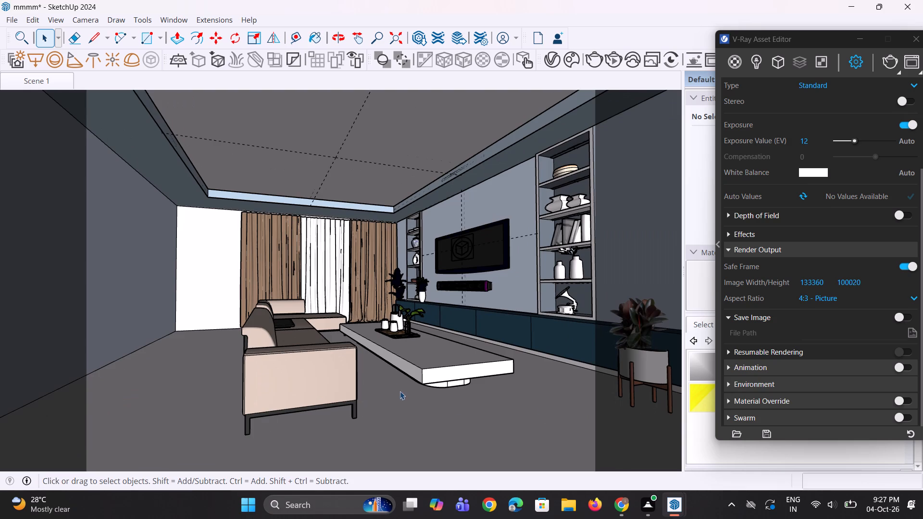
Frame the interior from above the sofa's near arm, with the coffee table, curtains, TV and display shelves inside the safe frame.
{"action": "middle_click_drag", "start_coordinate": [399, 391], "coordinate": [488, 423]}
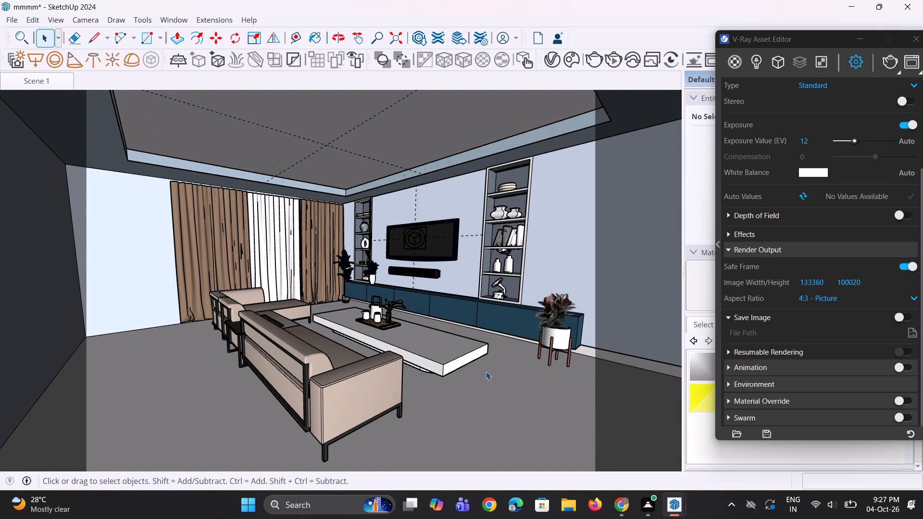
{"action": "scroll", "coordinate": [486, 371], "scroll_direction": "up", "scroll_amount": 4}
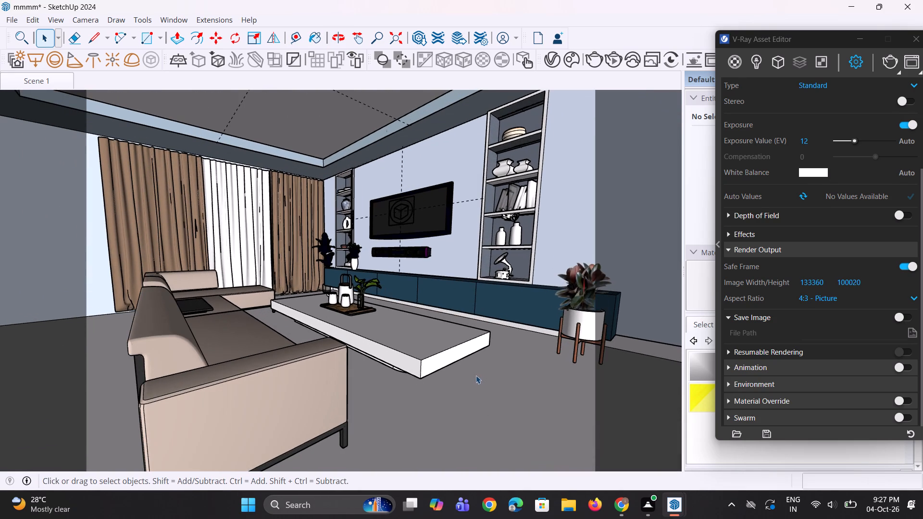
{"action": "middle_click_drag", "start_coordinate": [438, 380], "coordinate": [429, 376]}
{"action": "scroll", "coordinate": [350, 356], "scroll_direction": "up", "scroll_amount": 1}
{"action": "scroll", "coordinate": [350, 356], "scroll_direction": "down", "scroll_amount": 1}
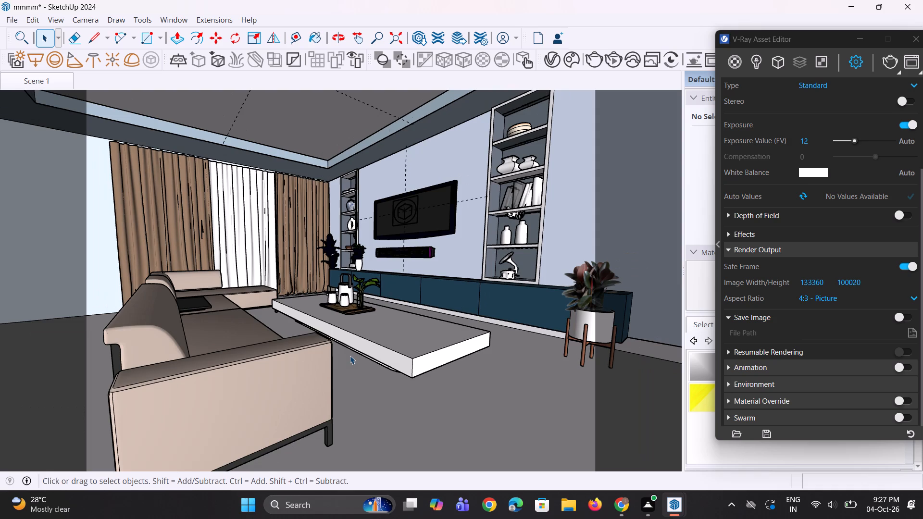
{"action": "middle_click_drag", "start_coordinate": [348, 348], "coordinate": [346, 358]}
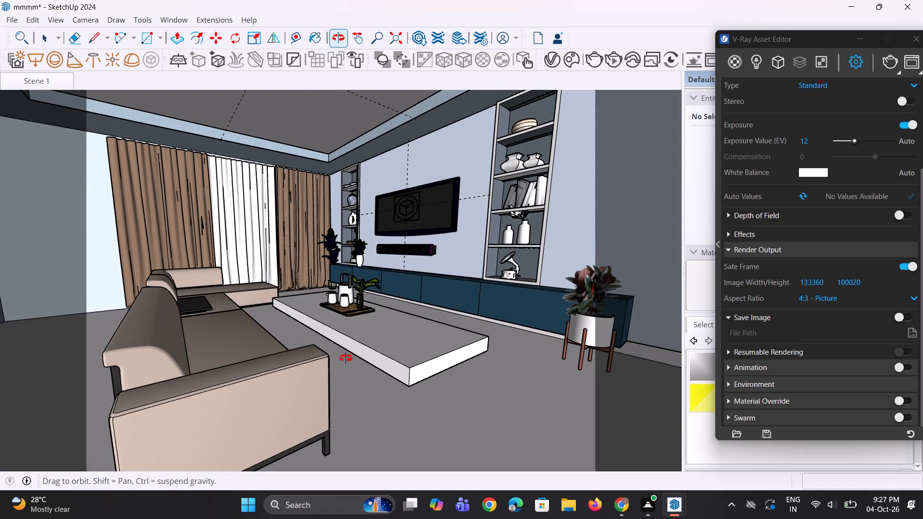
{"action": "middle_click_drag", "start_coordinate": [346, 358], "coordinate": [346, 365]}
{"action": "middle_click_drag", "start_coordinate": [338, 352], "coordinate": [331, 350]}
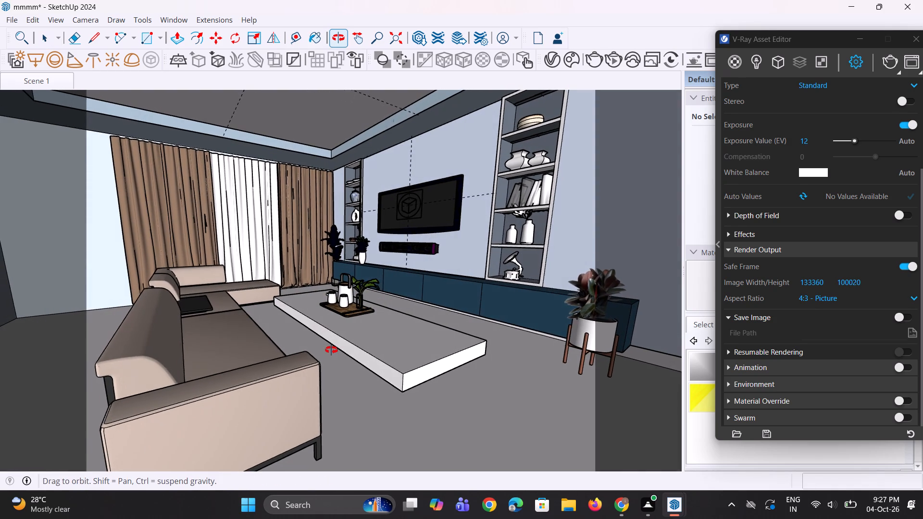
{"action": "middle_click_drag", "start_coordinate": [331, 350], "coordinate": [349, 340]}
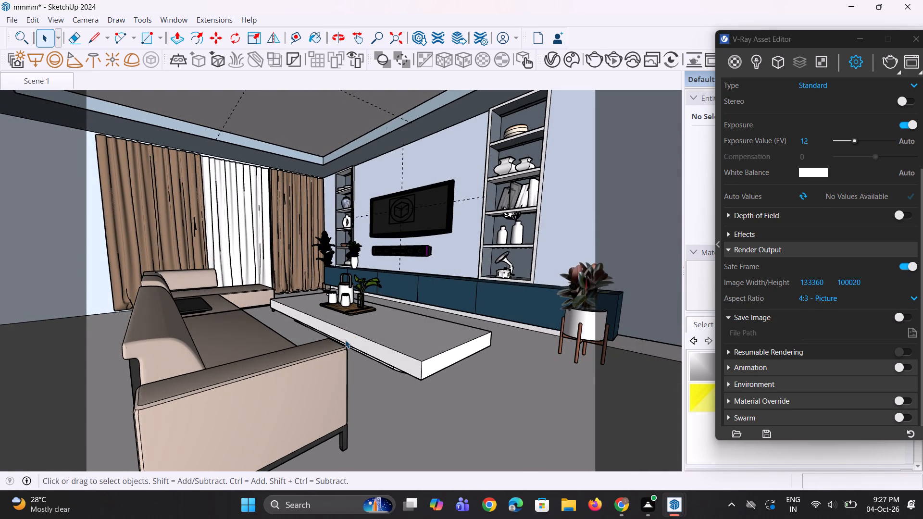
{"action": "middle_click_drag", "start_coordinate": [347, 315], "coordinate": [350, 308]}
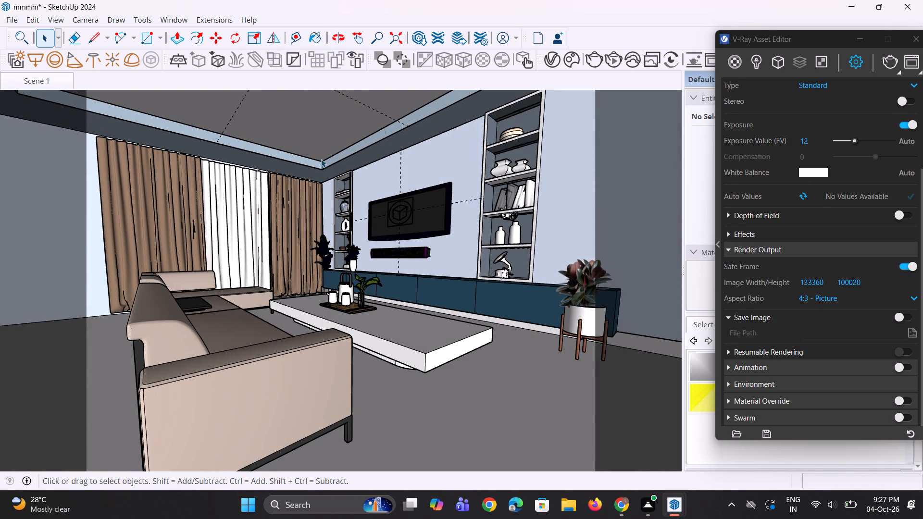
{"action": "scroll", "coordinate": [296, 123], "scroll_direction": "up", "scroll_amount": 1}
{"action": "scroll", "coordinate": [296, 121], "scroll_direction": "down", "scroll_amount": 1}
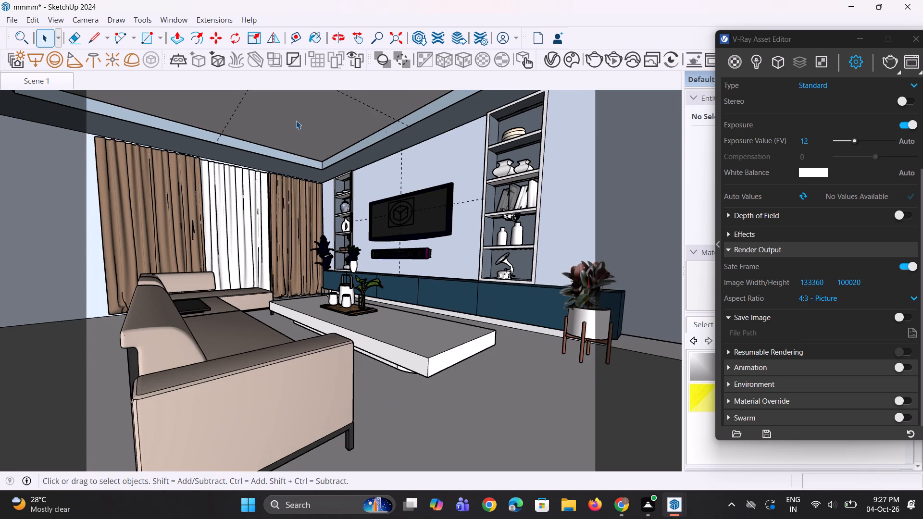
{"action": "scroll", "coordinate": [296, 121], "scroll_direction": "up", "scroll_amount": 1}
{"action": "middle_click", "coordinate": [295, 122]}
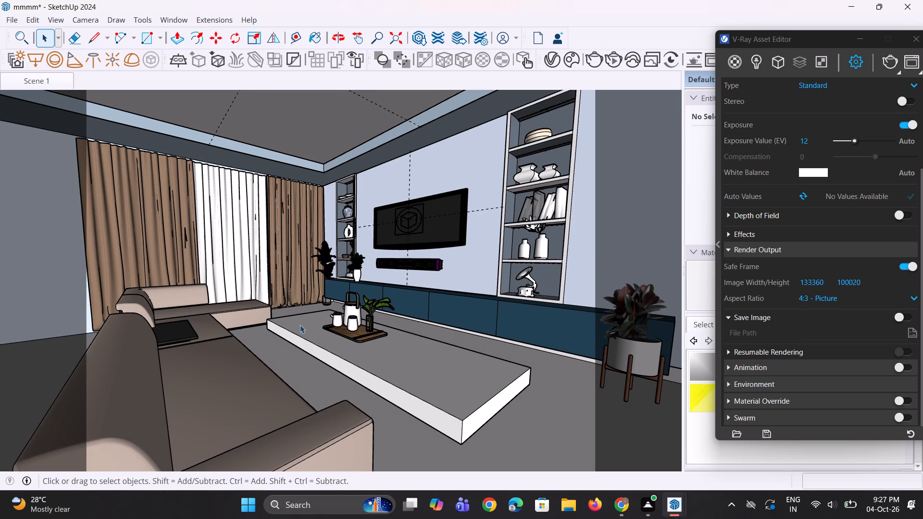
{"action": "middle_click_drag", "start_coordinate": [300, 361], "coordinate": [299, 356]}
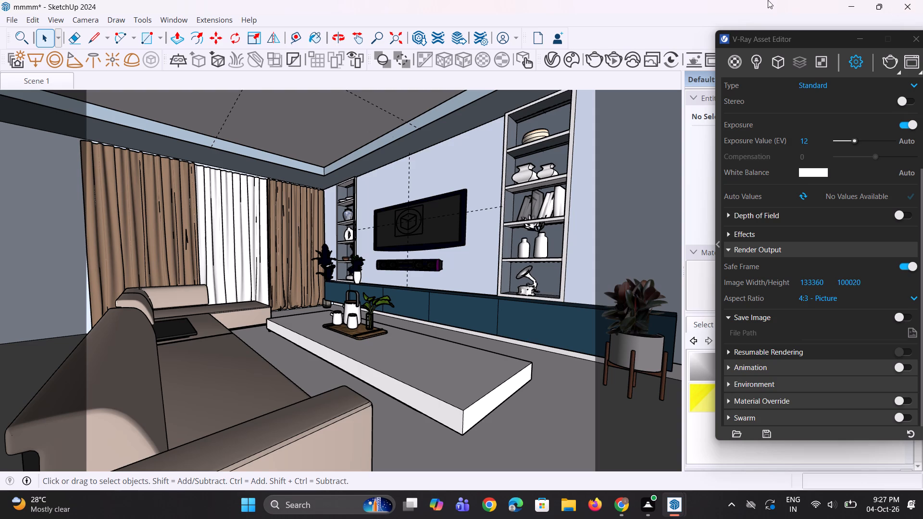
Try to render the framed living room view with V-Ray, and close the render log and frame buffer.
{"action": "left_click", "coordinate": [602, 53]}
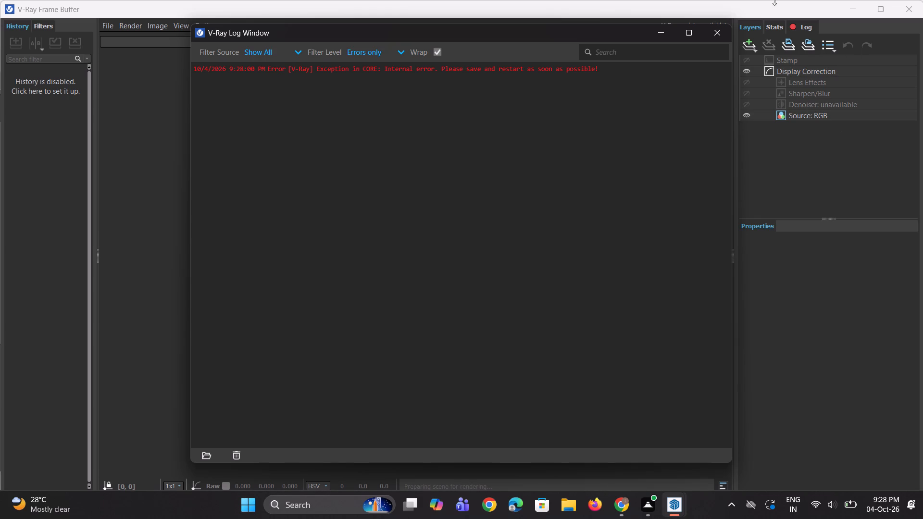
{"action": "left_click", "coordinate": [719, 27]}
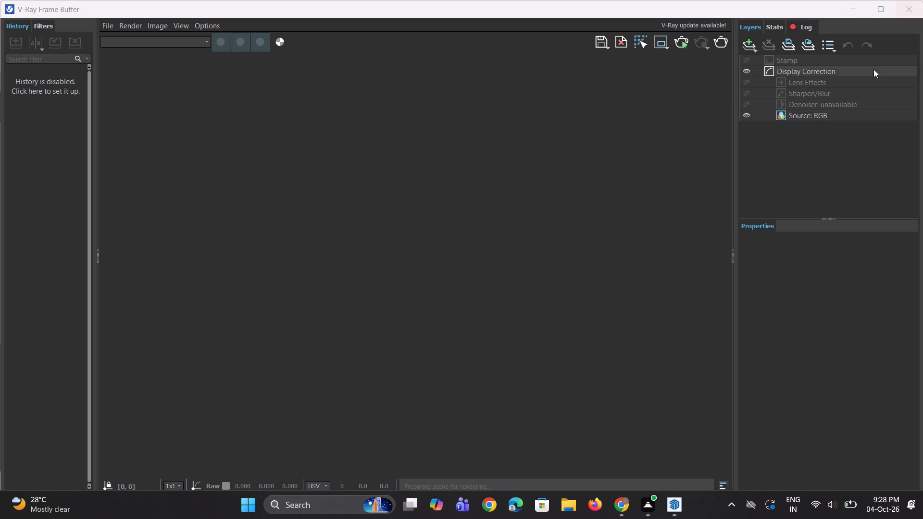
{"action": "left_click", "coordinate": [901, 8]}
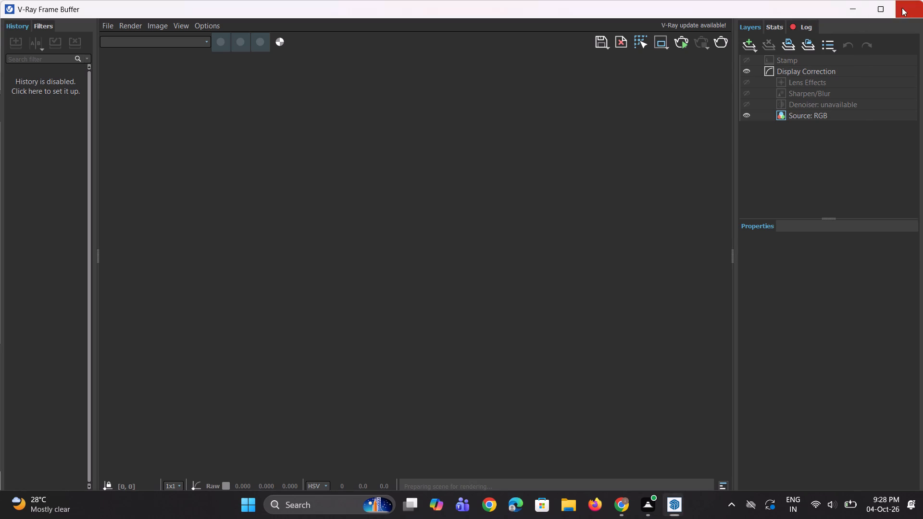
Close the V-Ray Asset Editor.
{"action": "scroll", "coordinate": [572, 186], "scroll_direction": "down", "scroll_amount": 3}
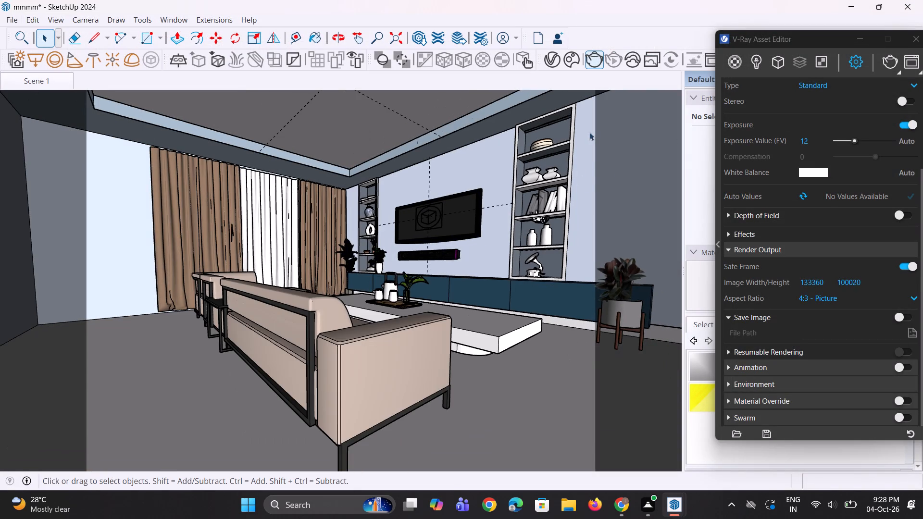
{"action": "scroll", "coordinate": [524, 191], "scroll_direction": "down", "scroll_amount": 2}
{"action": "left_click", "coordinate": [911, 39]}
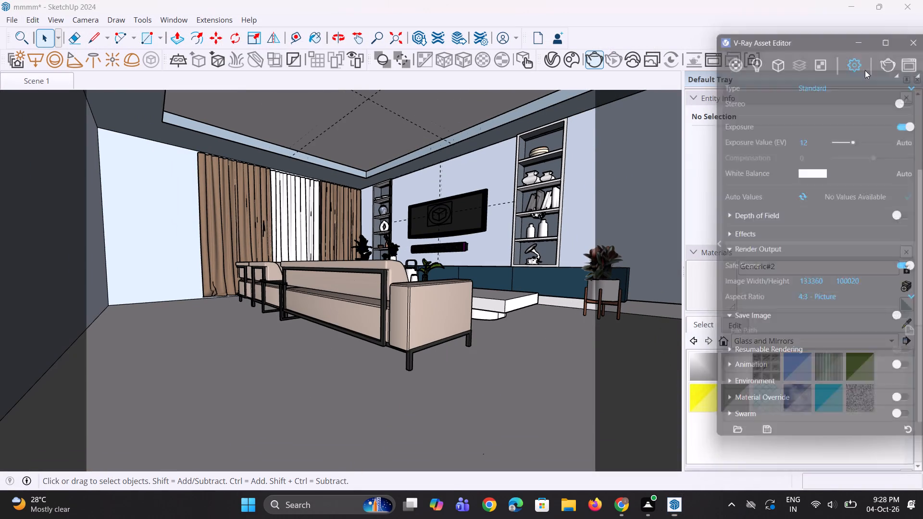
{"action": "scroll", "coordinate": [352, 304], "scroll_direction": "down", "scroll_amount": 2}
{"action": "scroll", "coordinate": [445, 242], "scroll_direction": "up", "scroll_amount": 2}
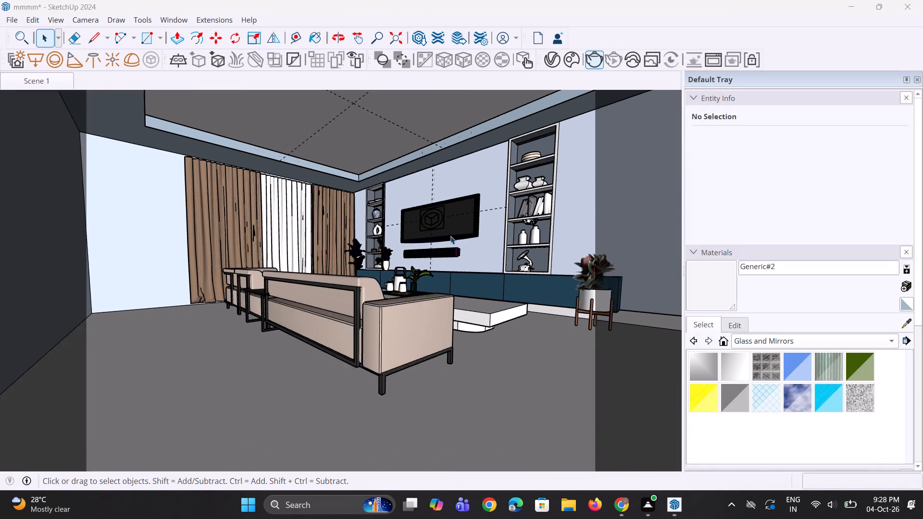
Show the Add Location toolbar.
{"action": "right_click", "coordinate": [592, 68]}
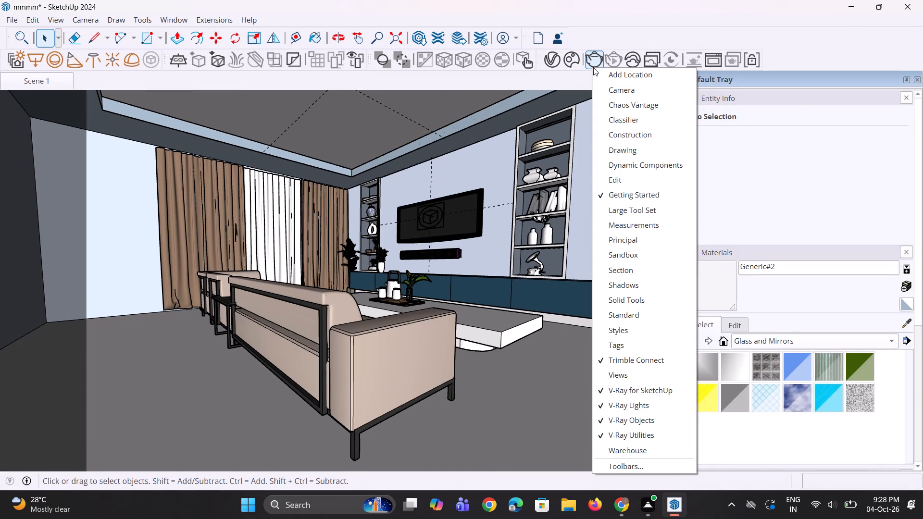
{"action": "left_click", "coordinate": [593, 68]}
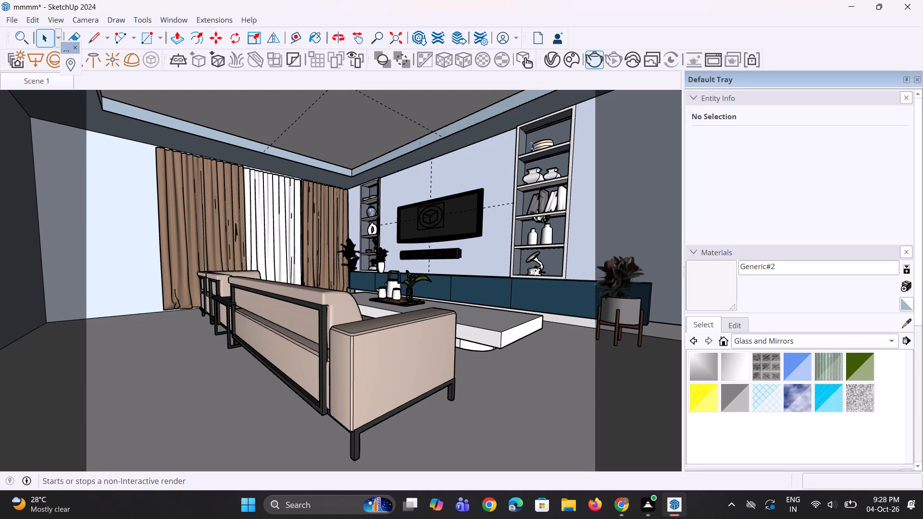
Fit the whole model in view and undo the last two edits that closed off the room's front.
{"action": "scroll", "coordinate": [493, 220], "scroll_direction": "down", "scroll_amount": 6}
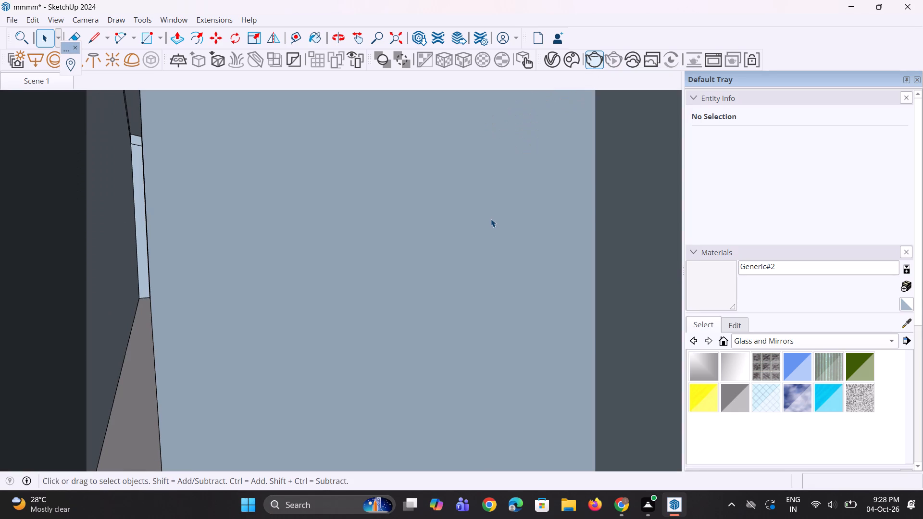
{"action": "left_click", "coordinate": [397, 41]}
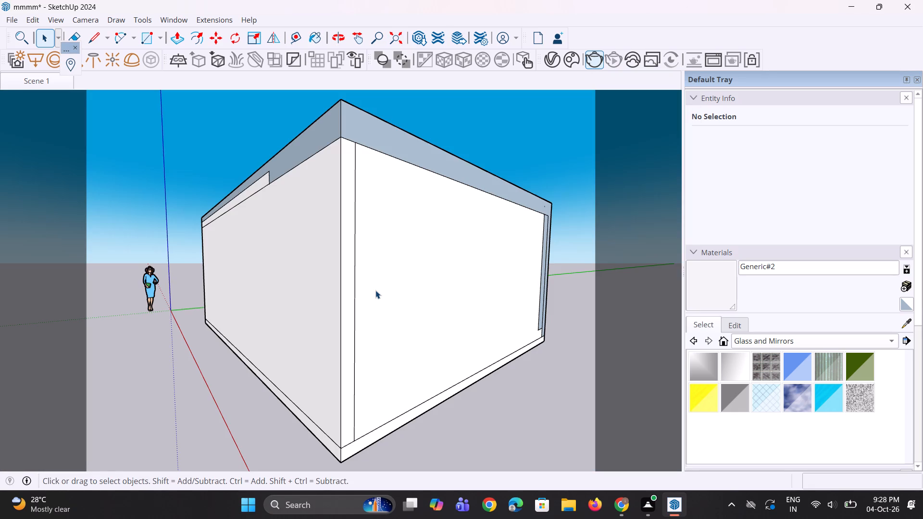
{"action": "key", "text": "ctrl+z"}
{"action": "key", "text": "ctrl+z"}
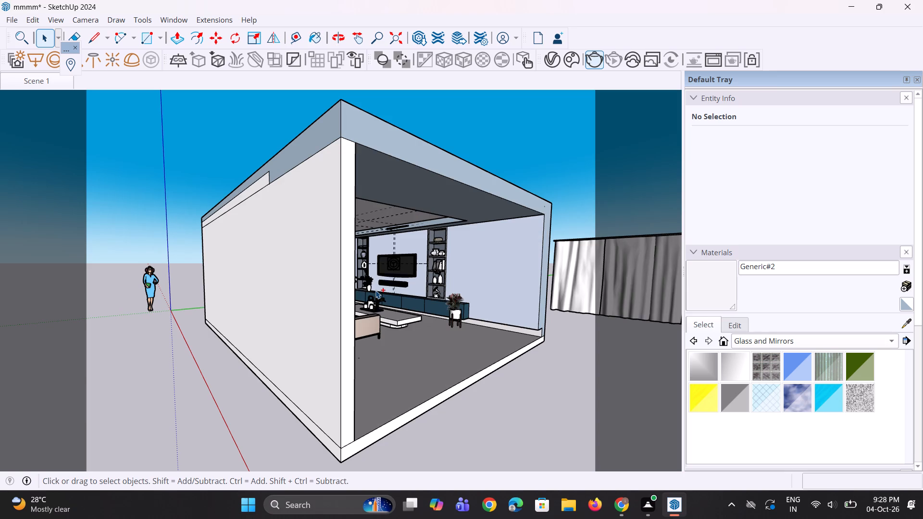
{"action": "key", "text": "space"}
{"action": "key", "text": "space"}
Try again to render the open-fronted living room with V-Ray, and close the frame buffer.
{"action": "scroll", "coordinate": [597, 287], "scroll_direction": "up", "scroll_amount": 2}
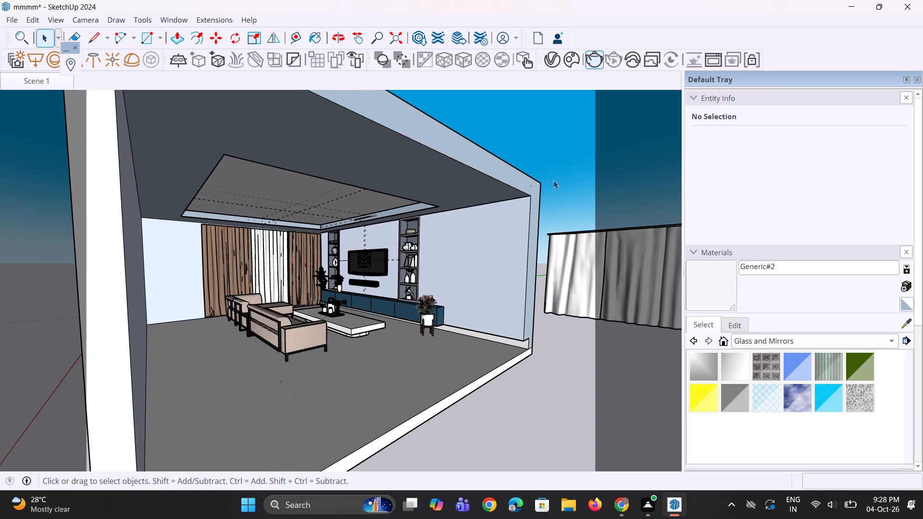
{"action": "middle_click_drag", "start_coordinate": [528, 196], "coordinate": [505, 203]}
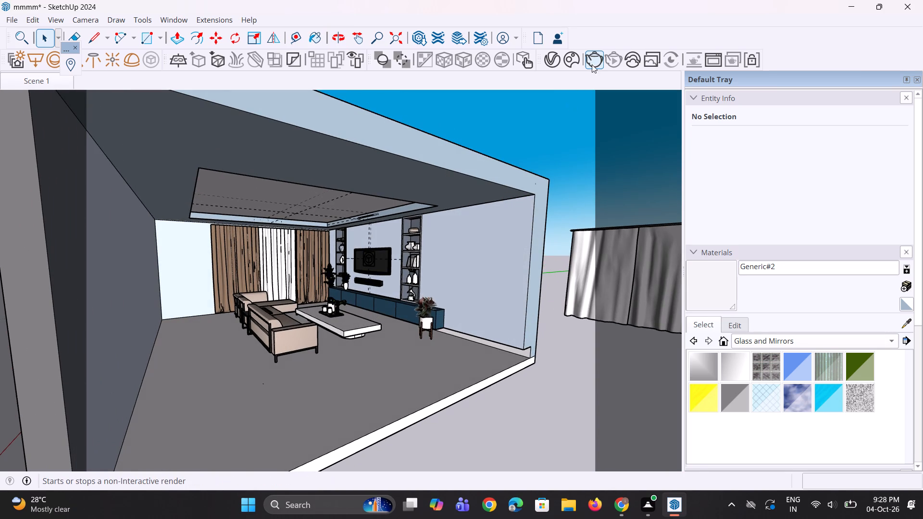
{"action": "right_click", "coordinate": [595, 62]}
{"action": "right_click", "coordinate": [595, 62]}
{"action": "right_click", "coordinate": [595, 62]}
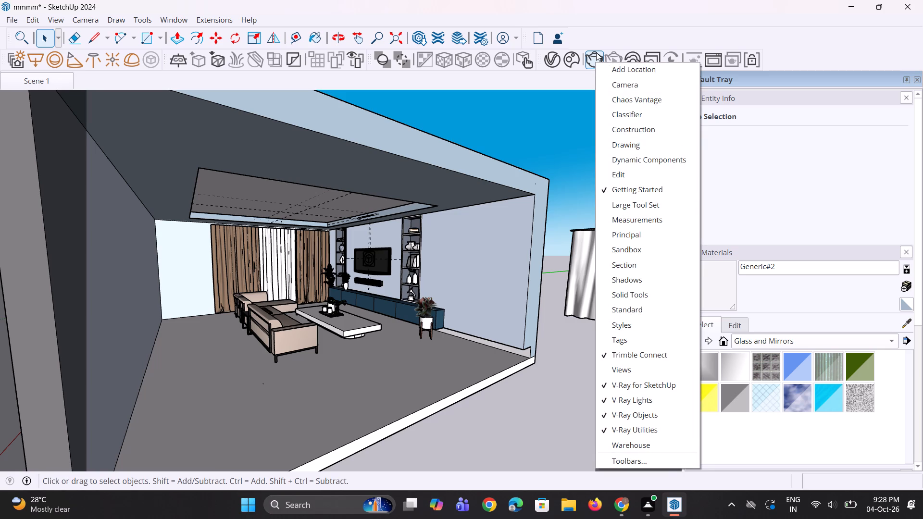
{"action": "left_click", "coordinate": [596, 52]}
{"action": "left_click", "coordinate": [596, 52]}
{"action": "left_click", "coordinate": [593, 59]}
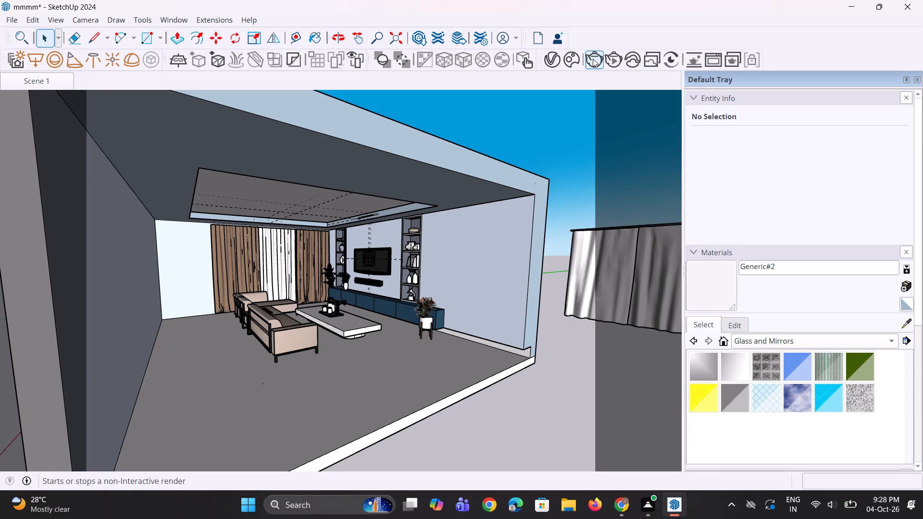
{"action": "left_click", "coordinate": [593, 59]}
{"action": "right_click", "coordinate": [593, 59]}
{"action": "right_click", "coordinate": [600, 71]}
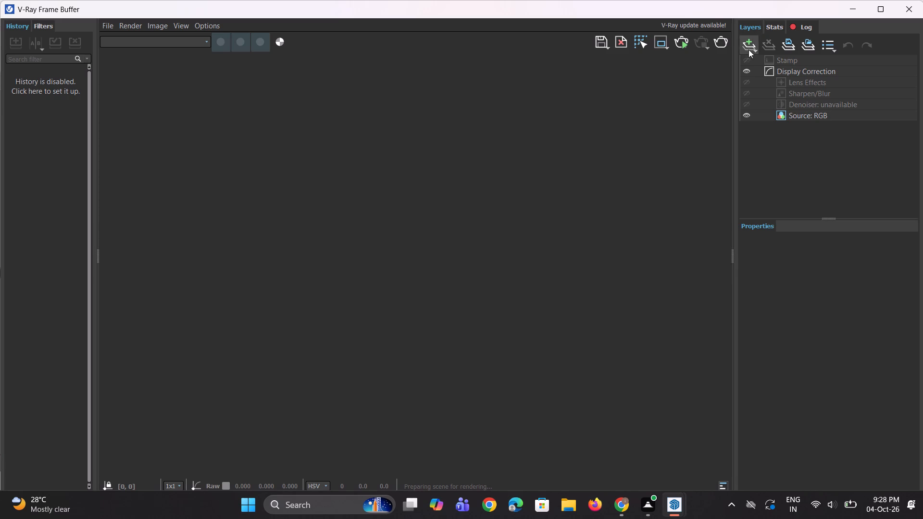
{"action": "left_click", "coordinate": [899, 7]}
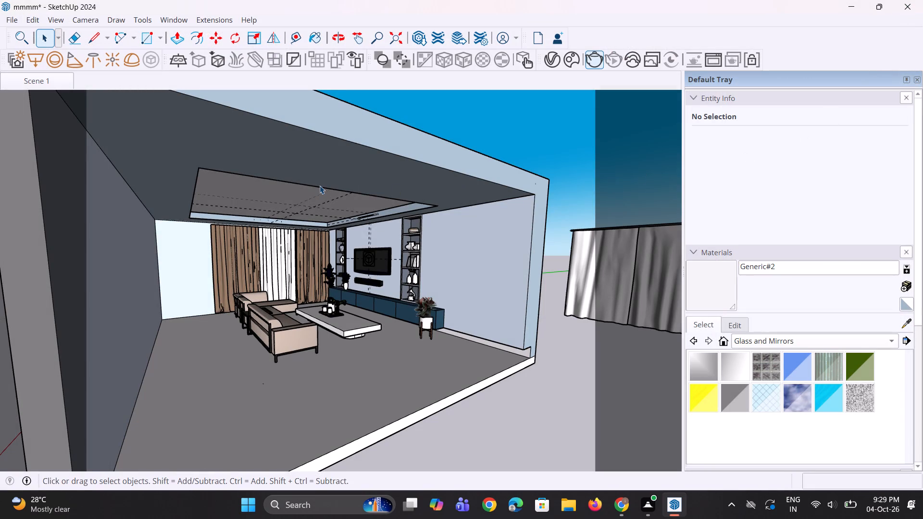
Review the render, camera and output settings in the V-Ray Asset Editor, leaving Progressive rendering on.
{"action": "scroll", "coordinate": [320, 185], "scroll_direction": "down", "scroll_amount": 2}
{"action": "scroll", "coordinate": [237, 125], "scroll_direction": "up", "scroll_amount": 1}
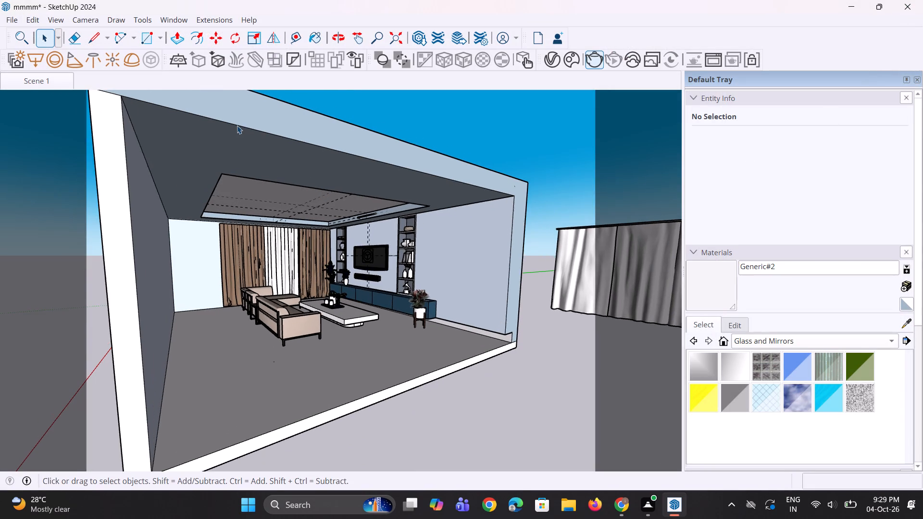
{"action": "scroll", "coordinate": [237, 125], "scroll_direction": "up", "scroll_amount": 3}
{"action": "left_click", "coordinate": [559, 63]}
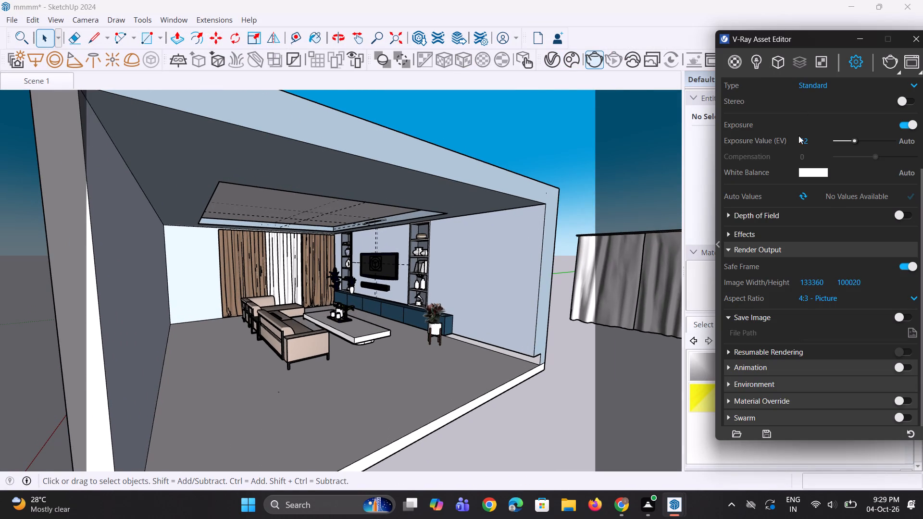
{"action": "scroll", "coordinate": [903, 105], "scroll_direction": "up", "scroll_amount": 2}
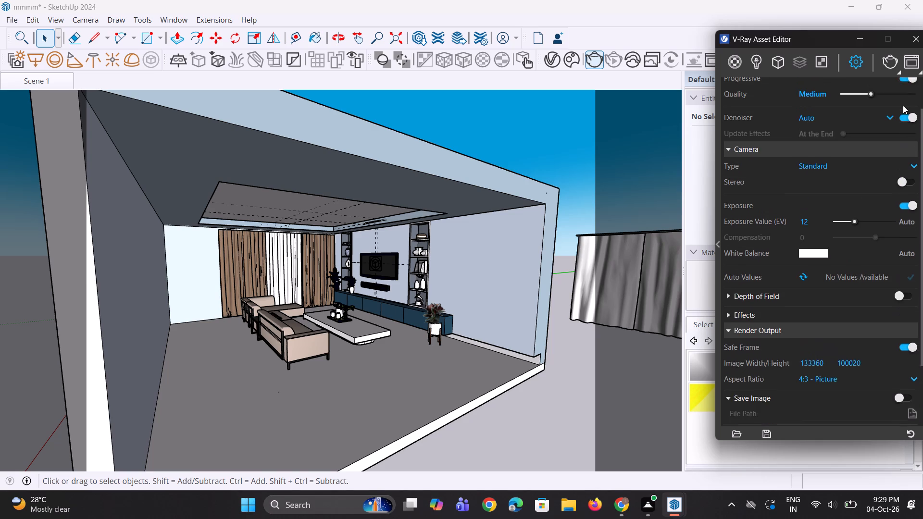
{"action": "scroll", "coordinate": [903, 105], "scroll_direction": "up", "scroll_amount": 6}
{"action": "left_click", "coordinate": [905, 121]}
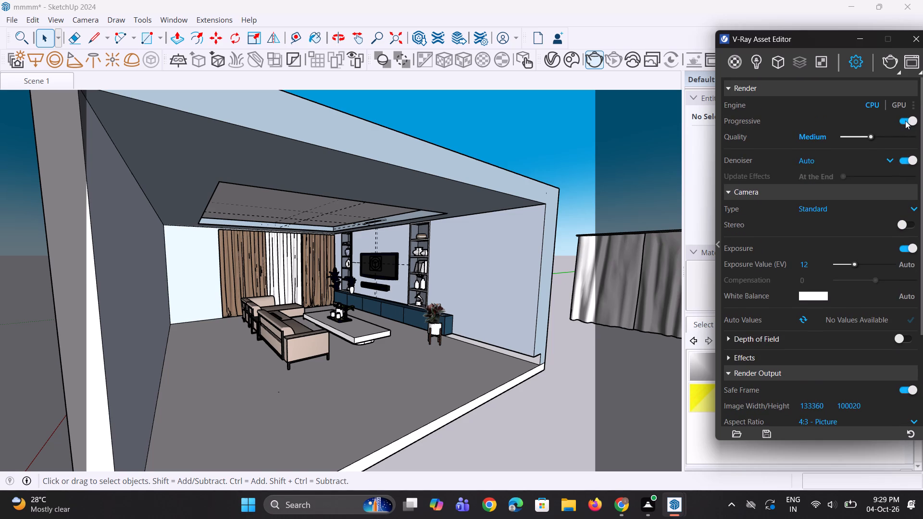
{"action": "left_click", "coordinate": [905, 121]}
{"action": "left_click", "coordinate": [859, 66]}
{"action": "left_click", "coordinate": [859, 66]}
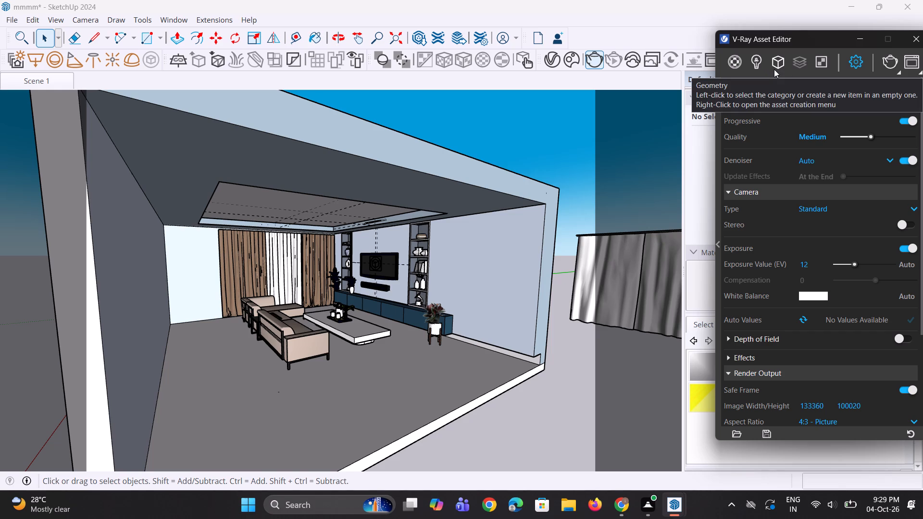
Frame an interior view of the sofa, curtains and TV wall, and save the model.
{"action": "scroll", "coordinate": [523, 243], "scroll_direction": "down", "scroll_amount": 3}
{"action": "middle_click_drag", "start_coordinate": [586, 265], "coordinate": [546, 255]}
{"action": "scroll", "coordinate": [507, 235], "scroll_direction": "up", "scroll_amount": 4}
{"action": "scroll", "coordinate": [363, 263], "scroll_direction": "up", "scroll_amount": 1}
{"action": "middle_click_drag", "start_coordinate": [365, 264], "coordinate": [391, 268]}
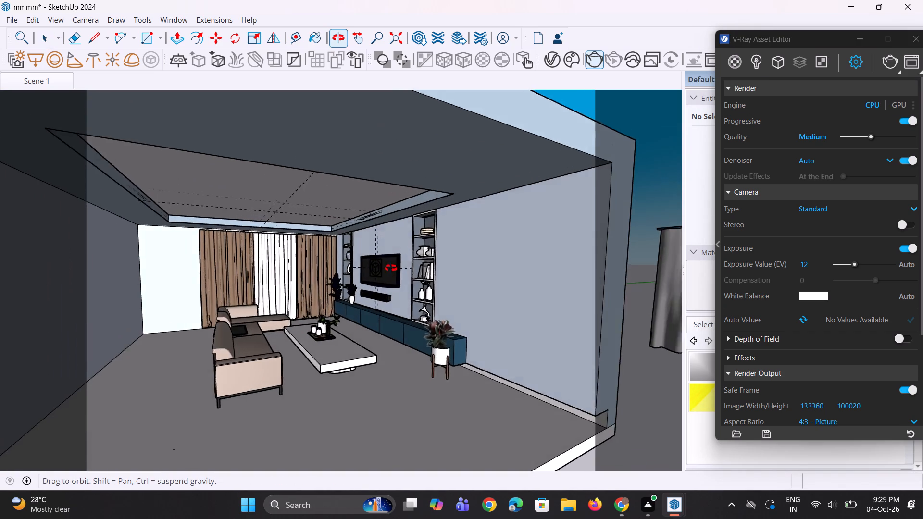
{"action": "middle_click_drag", "start_coordinate": [391, 268], "coordinate": [422, 269]}
{"action": "scroll", "coordinate": [411, 264], "scroll_direction": "up", "scroll_amount": 3}
{"action": "scroll", "coordinate": [409, 264], "scroll_direction": "down", "scroll_amount": 2}
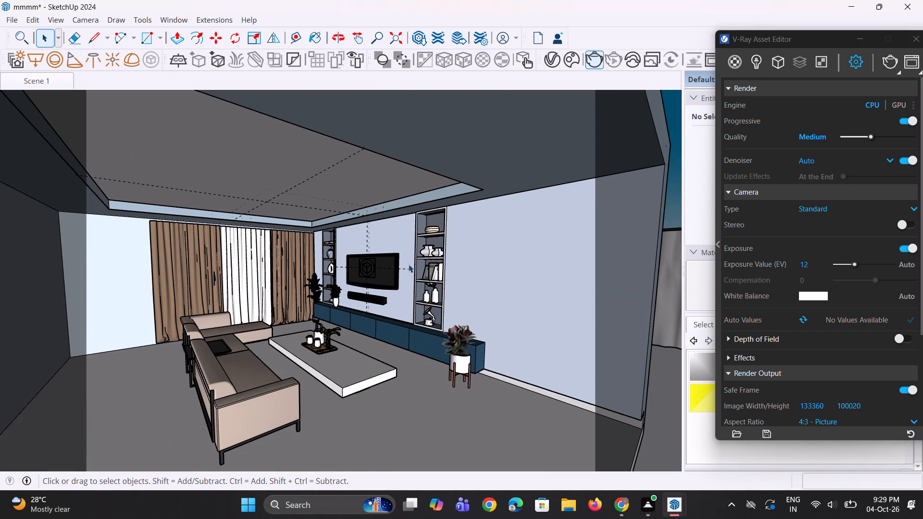
{"action": "key", "text": "ctrl+s"}
Delete the object with dashed cross lines on the ceiling and the dashed-line object around the television.
{"action": "scroll", "coordinate": [345, 249], "scroll_direction": "up", "scroll_amount": 2}
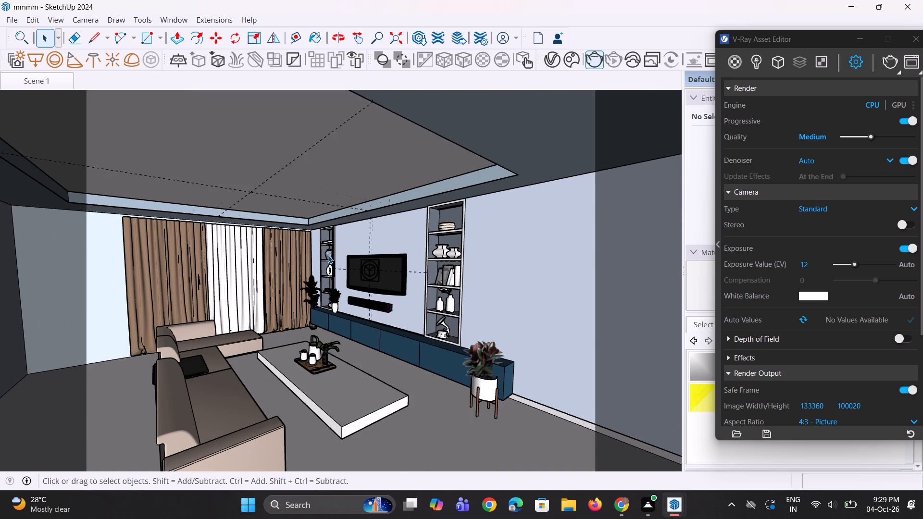
{"action": "scroll", "coordinate": [328, 255], "scroll_direction": "up", "scroll_amount": 1}
{"action": "scroll", "coordinate": [328, 255], "scroll_direction": "down", "scroll_amount": 1}
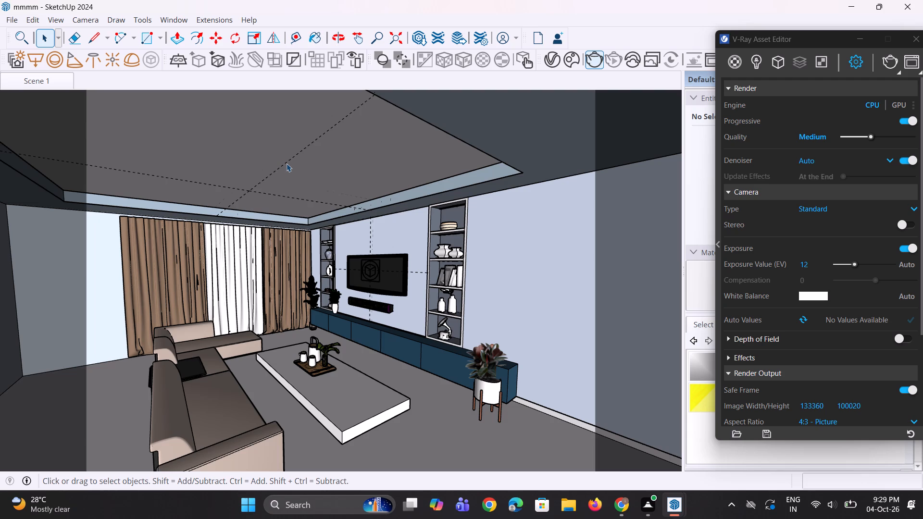
{"action": "left_click", "coordinate": [287, 163]}
{"action": "key", "text": "Delete"}
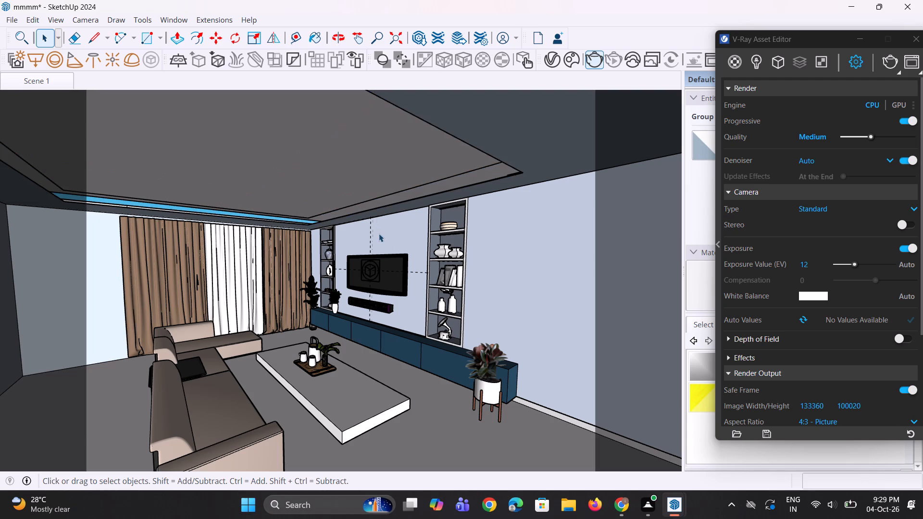
{"action": "left_click", "coordinate": [371, 240]}
{"action": "key", "text": "Delete"}
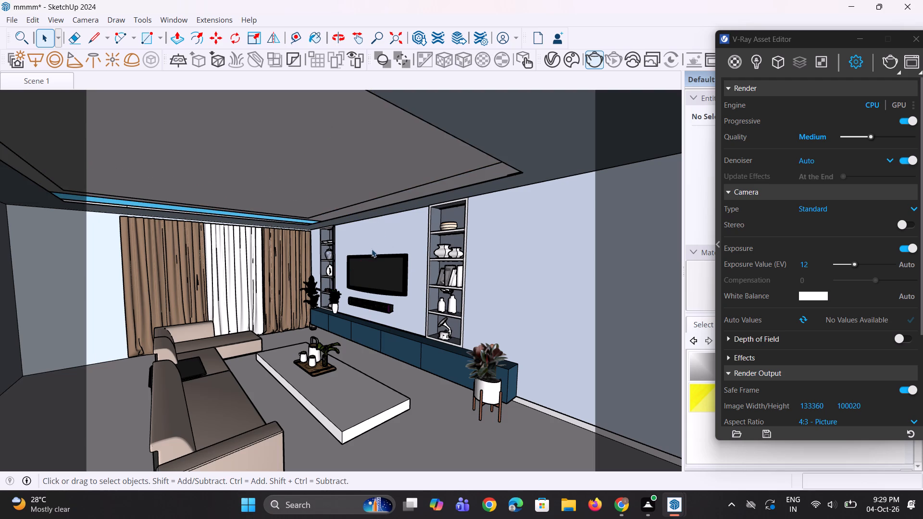
Export the framed interior view as a 2D PNG graphic named mmmm in the Downloads folder.
{"action": "scroll", "coordinate": [347, 236], "scroll_direction": "down", "scroll_amount": 1}
{"action": "scroll", "coordinate": [348, 236], "scroll_direction": "up", "scroll_amount": 1}
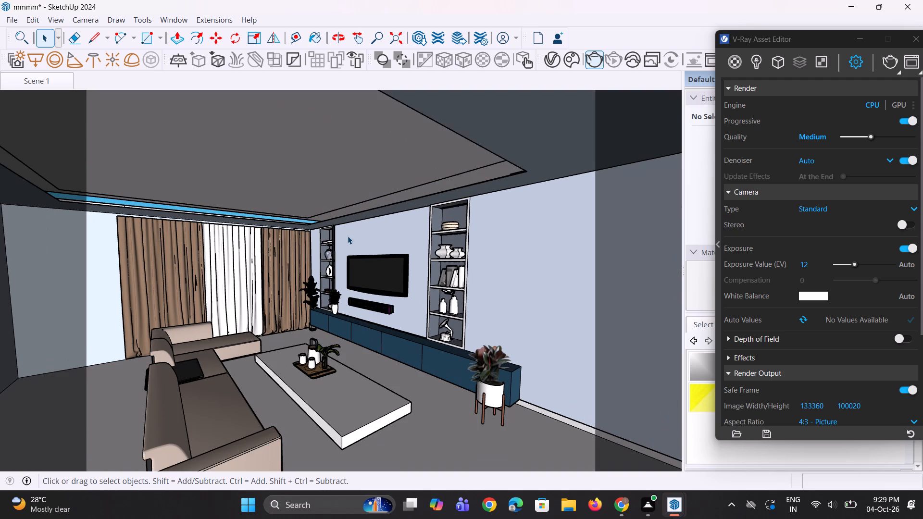
{"action": "left_click", "coordinate": [7, 18]}
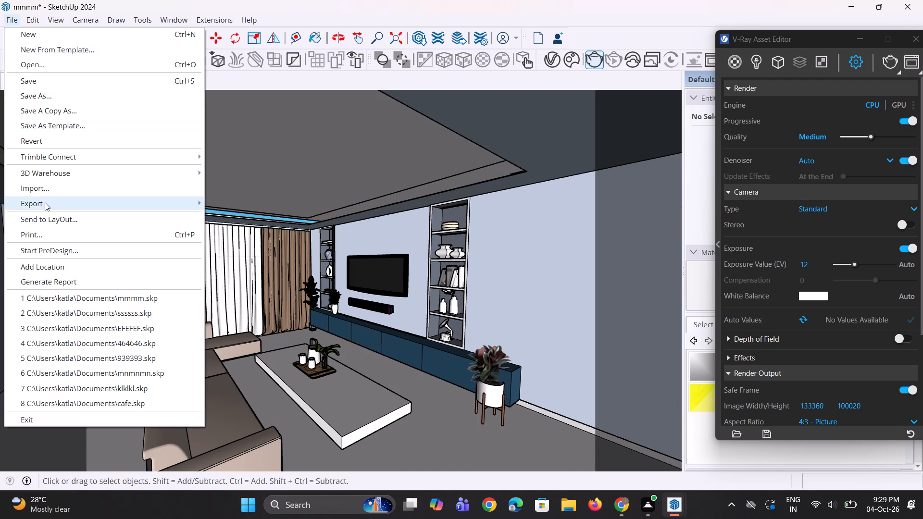
{"action": "left_click", "coordinate": [45, 202]}
{"action": "left_click", "coordinate": [249, 223]}
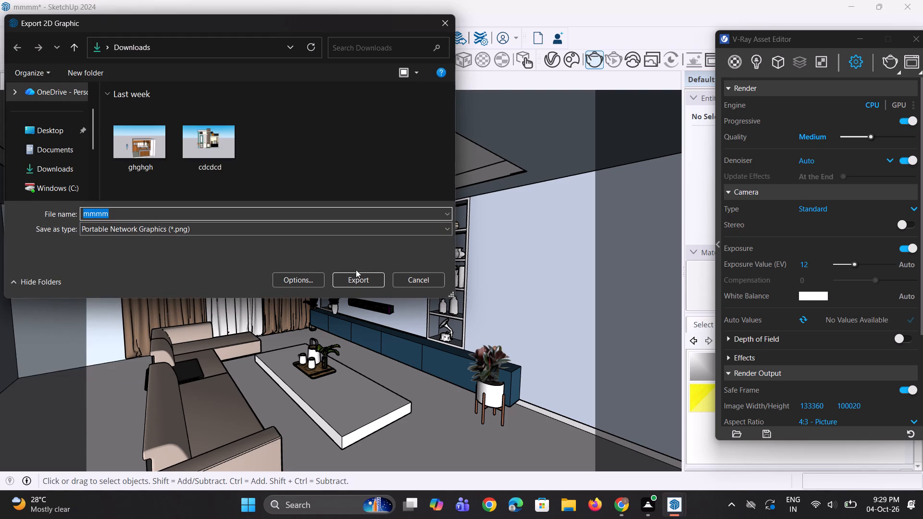
{"action": "left_click", "coordinate": [355, 281]}
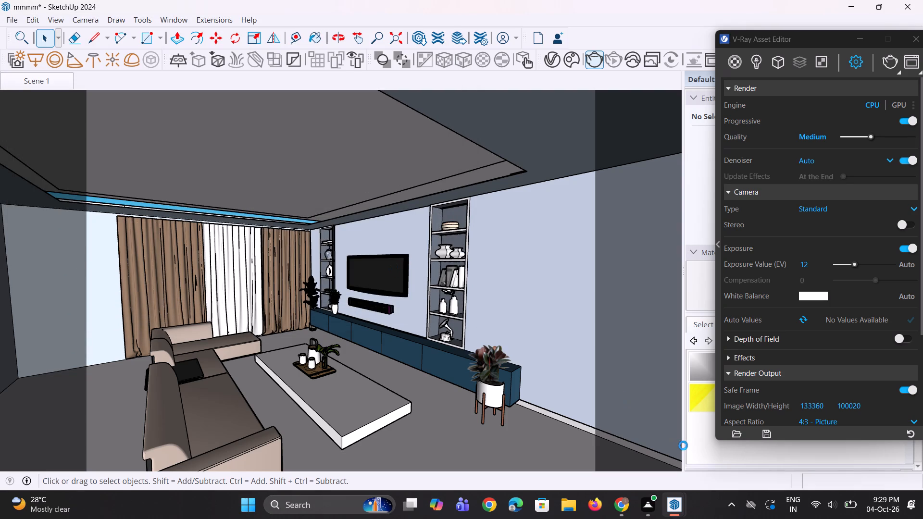